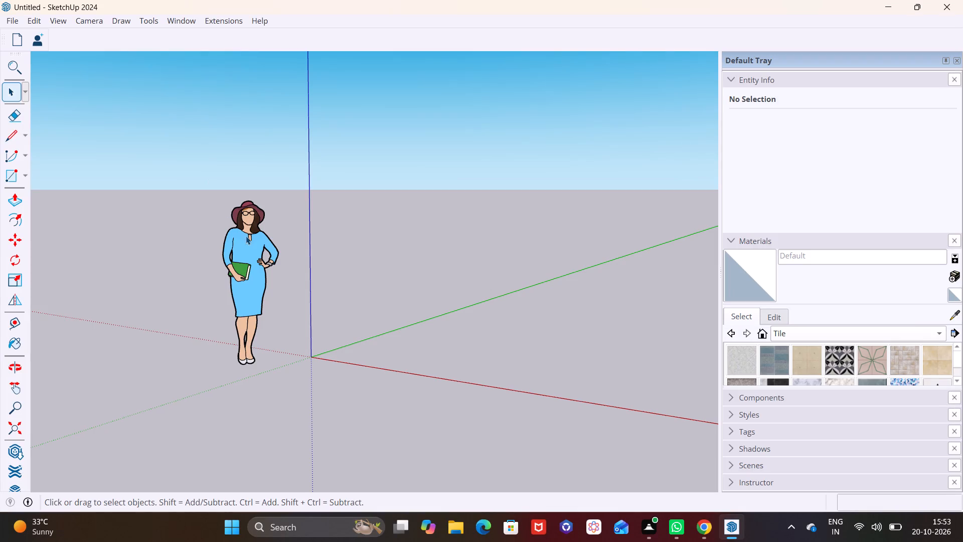
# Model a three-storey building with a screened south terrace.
# Delete the default human figure standing near the origin.
pyautogui.click(244, 283)
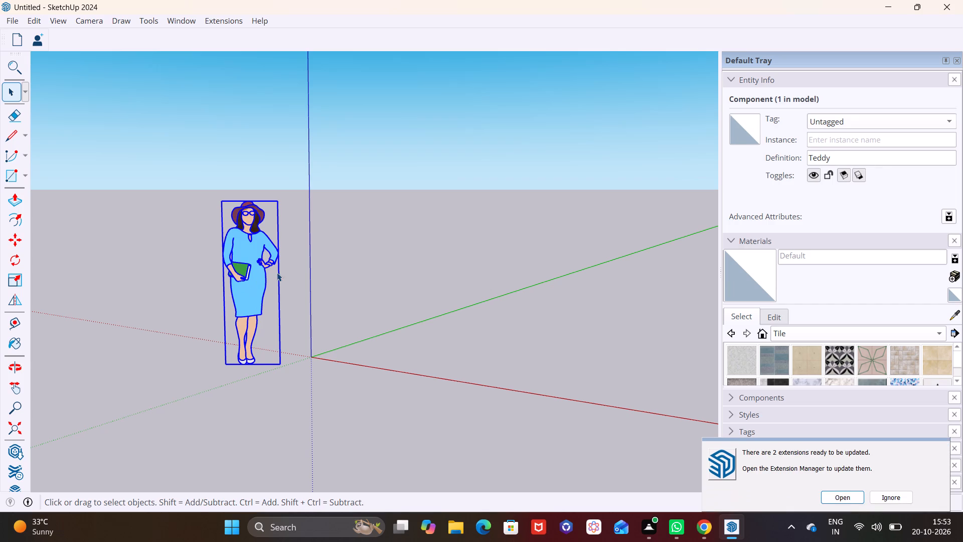
pyautogui.press('Delete')
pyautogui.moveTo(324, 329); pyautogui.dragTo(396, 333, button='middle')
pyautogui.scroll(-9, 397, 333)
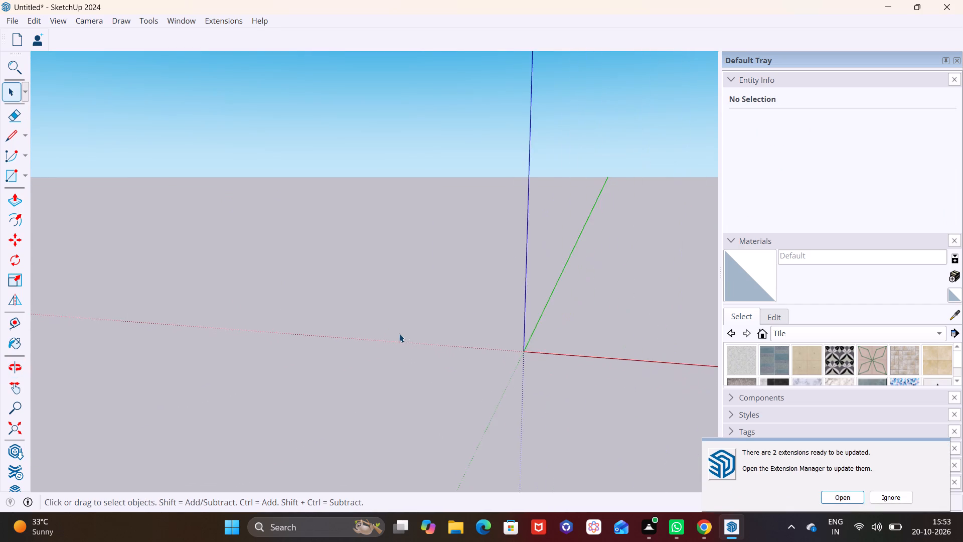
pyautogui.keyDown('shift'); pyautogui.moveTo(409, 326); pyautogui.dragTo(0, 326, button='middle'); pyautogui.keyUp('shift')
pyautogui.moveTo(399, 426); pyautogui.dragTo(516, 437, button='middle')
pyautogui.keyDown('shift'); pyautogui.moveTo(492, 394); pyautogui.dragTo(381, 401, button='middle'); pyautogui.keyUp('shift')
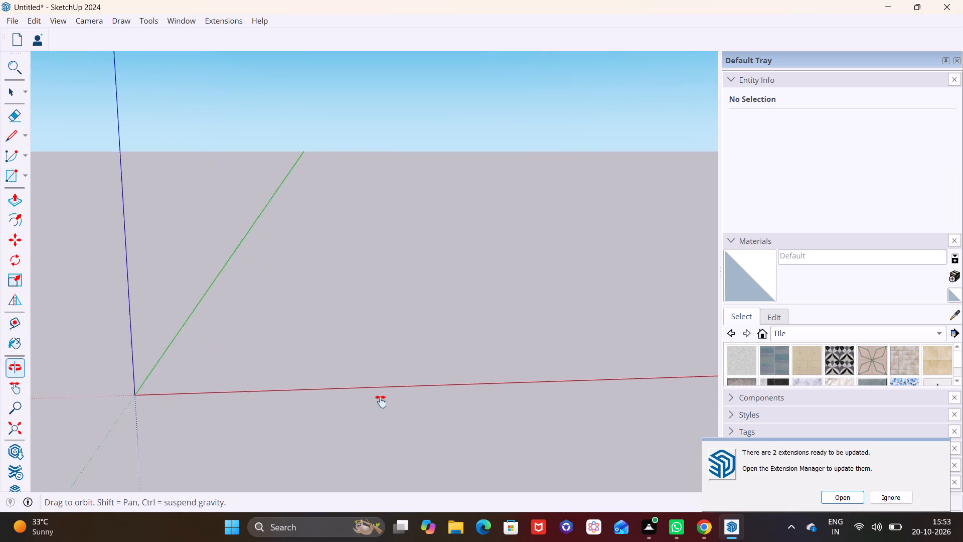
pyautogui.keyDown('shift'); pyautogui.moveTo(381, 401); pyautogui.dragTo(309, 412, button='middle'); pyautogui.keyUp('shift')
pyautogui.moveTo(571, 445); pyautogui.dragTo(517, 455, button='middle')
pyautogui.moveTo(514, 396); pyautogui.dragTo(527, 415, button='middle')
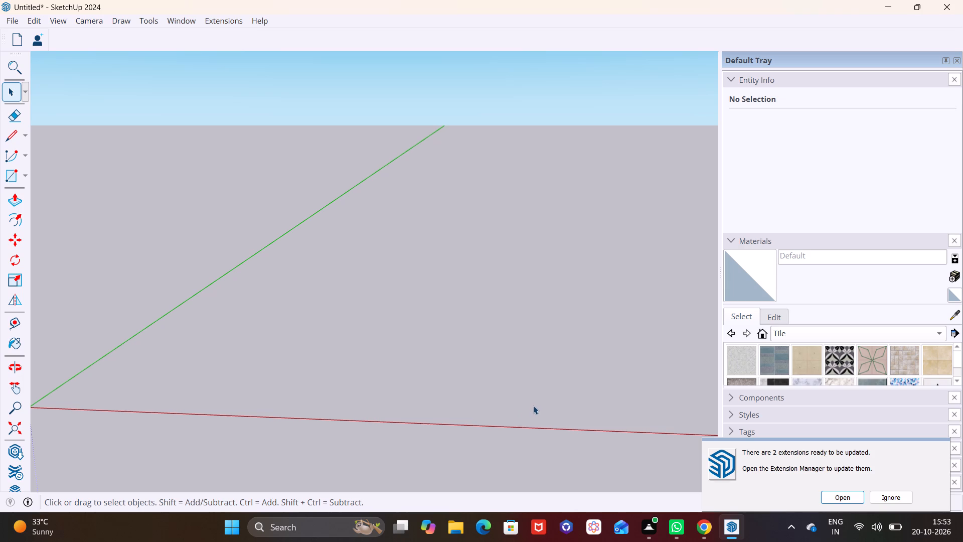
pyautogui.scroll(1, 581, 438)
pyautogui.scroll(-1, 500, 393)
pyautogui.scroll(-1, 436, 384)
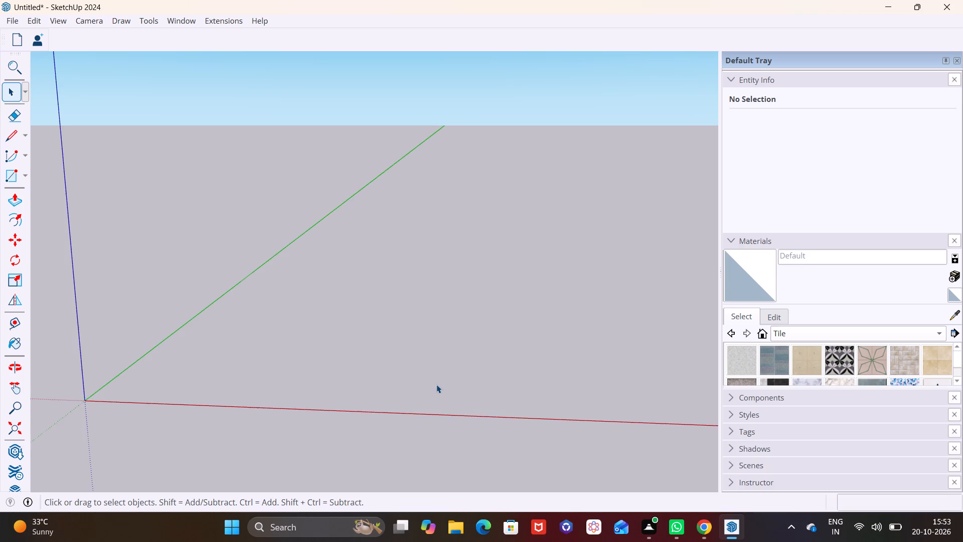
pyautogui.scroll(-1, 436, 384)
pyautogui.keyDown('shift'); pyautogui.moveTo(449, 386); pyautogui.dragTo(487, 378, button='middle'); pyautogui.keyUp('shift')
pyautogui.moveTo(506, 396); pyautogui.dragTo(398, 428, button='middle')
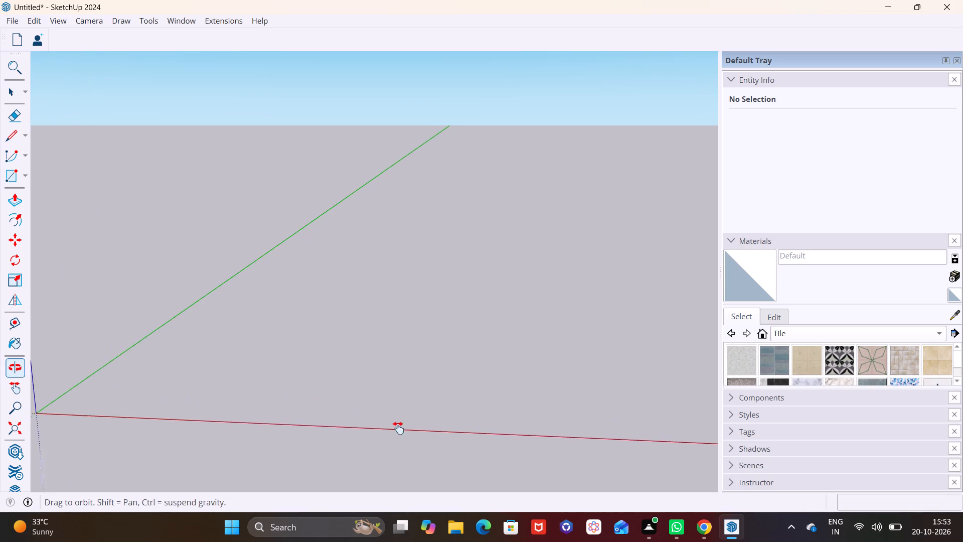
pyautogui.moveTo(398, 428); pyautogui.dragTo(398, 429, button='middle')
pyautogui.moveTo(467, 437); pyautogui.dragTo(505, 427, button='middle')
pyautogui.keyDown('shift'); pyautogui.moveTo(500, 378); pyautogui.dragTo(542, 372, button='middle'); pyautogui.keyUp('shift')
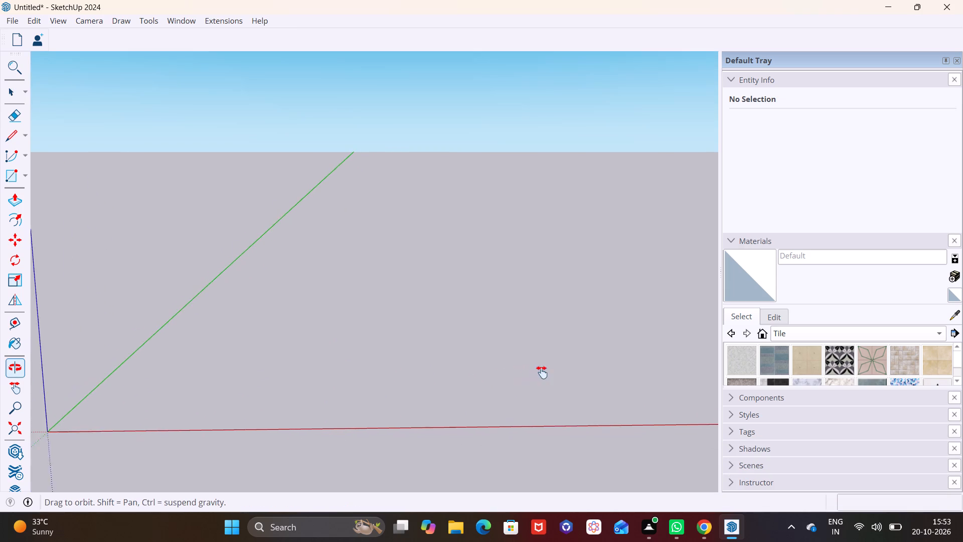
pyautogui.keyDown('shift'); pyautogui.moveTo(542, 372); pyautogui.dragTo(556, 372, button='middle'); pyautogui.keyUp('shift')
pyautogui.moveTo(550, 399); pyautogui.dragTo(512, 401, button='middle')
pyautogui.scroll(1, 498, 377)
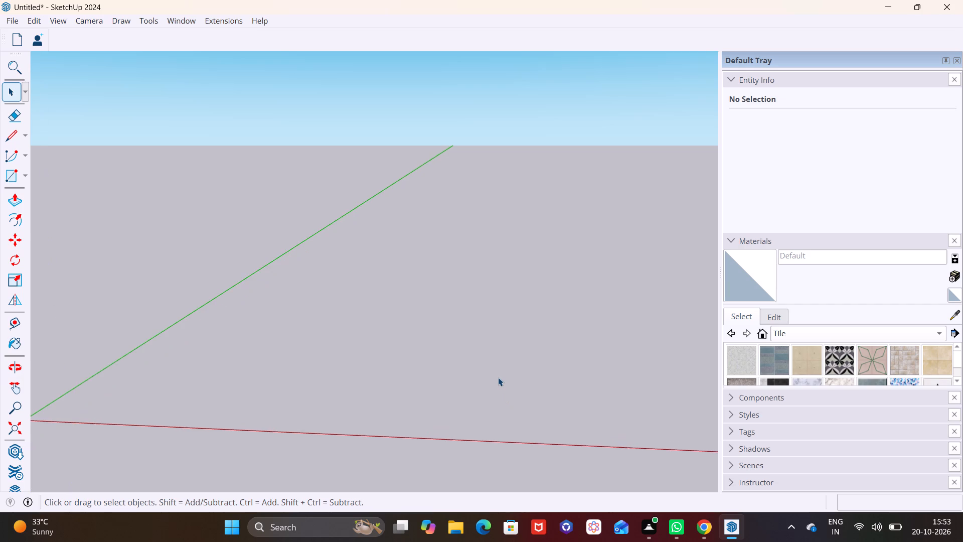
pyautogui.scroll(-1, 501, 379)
# Draw a 30' by 40' rectangle flat on the ground between the red and green axes.
pyautogui.click(26, 175)
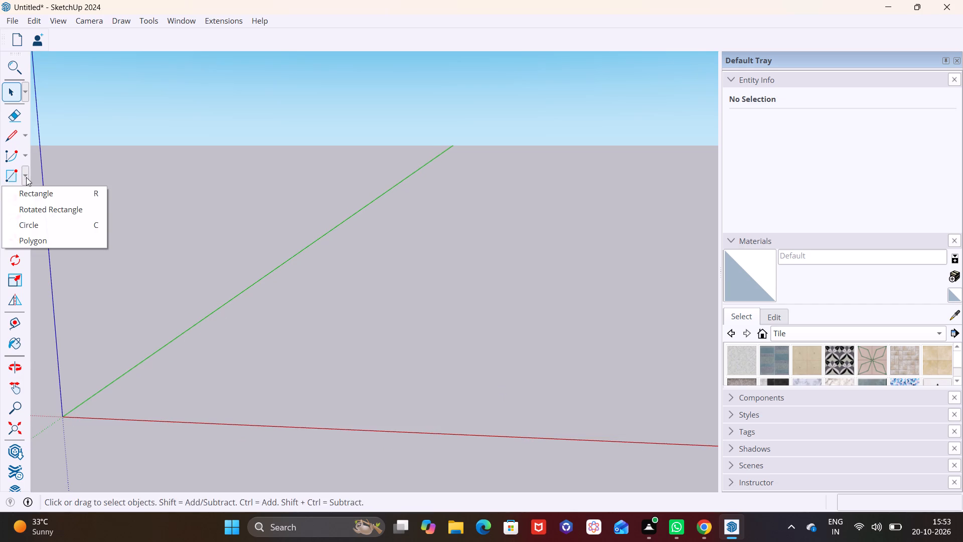
pyautogui.click(40, 194)
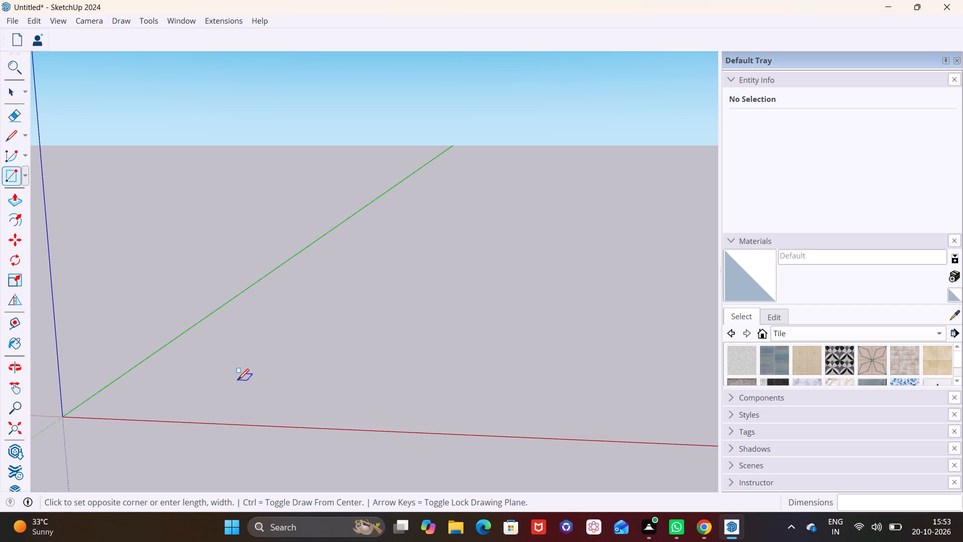
pyautogui.click(238, 380)
pyautogui.write("30',40'")
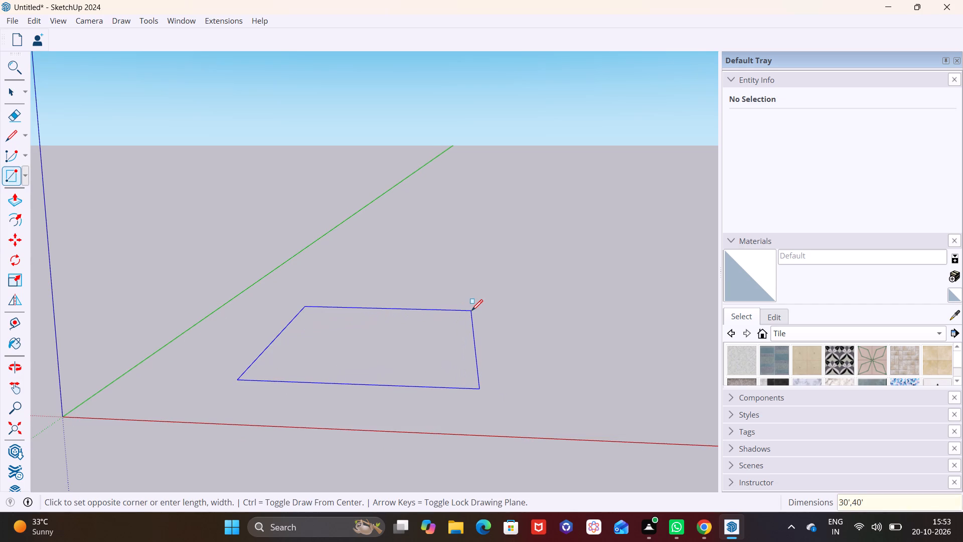
pyautogui.press('Return')
pyautogui.click(471, 320)
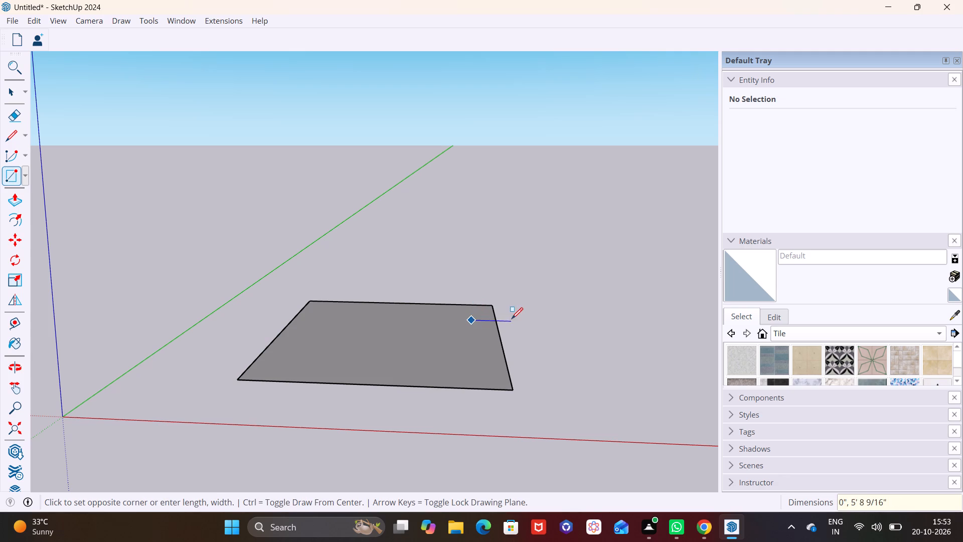
pyautogui.press('space')
# Offset the rectangle's outline inward by 9" to form the wall thickness.
pyautogui.moveTo(435, 328); pyautogui.dragTo(424, 326, button='middle')
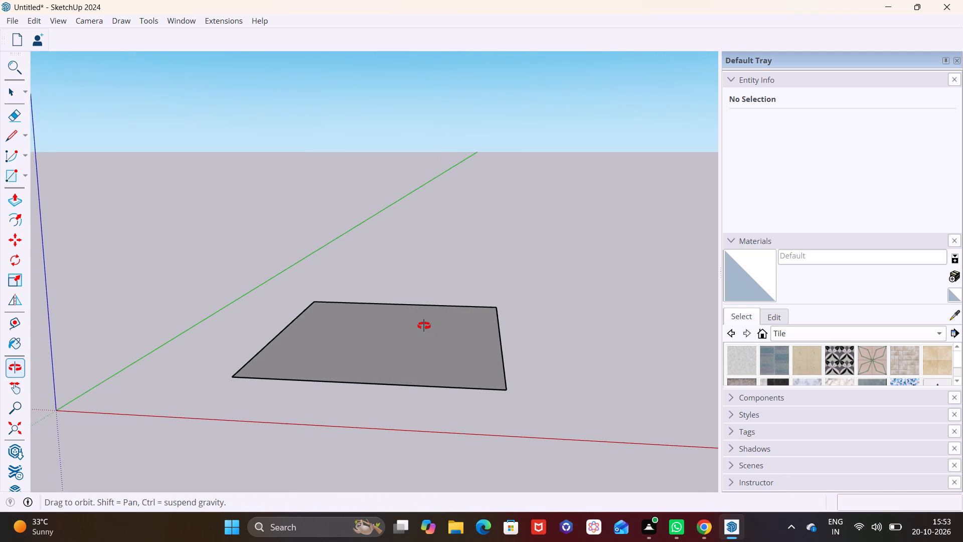
pyautogui.moveTo(424, 326); pyautogui.dragTo(425, 331, button='middle')
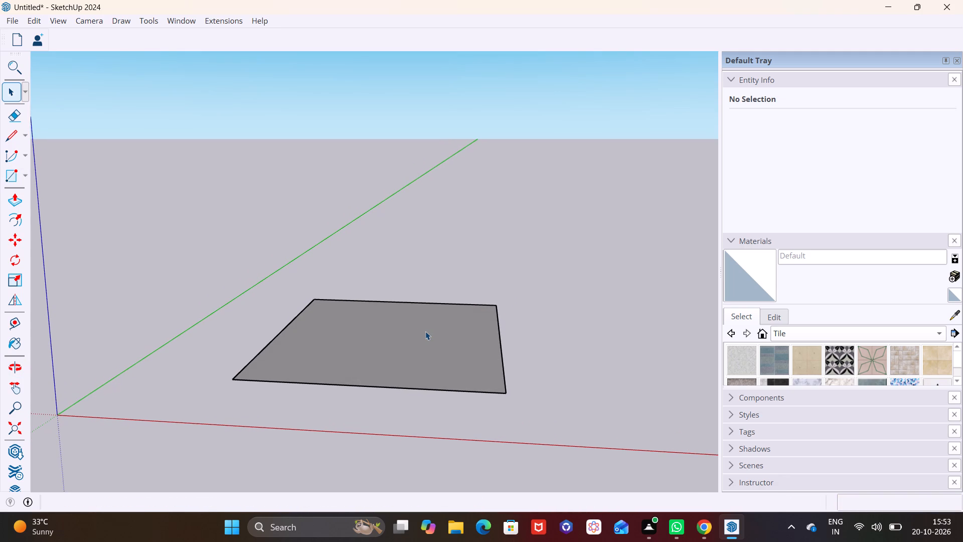
pyautogui.scroll(-1, 414, 331)
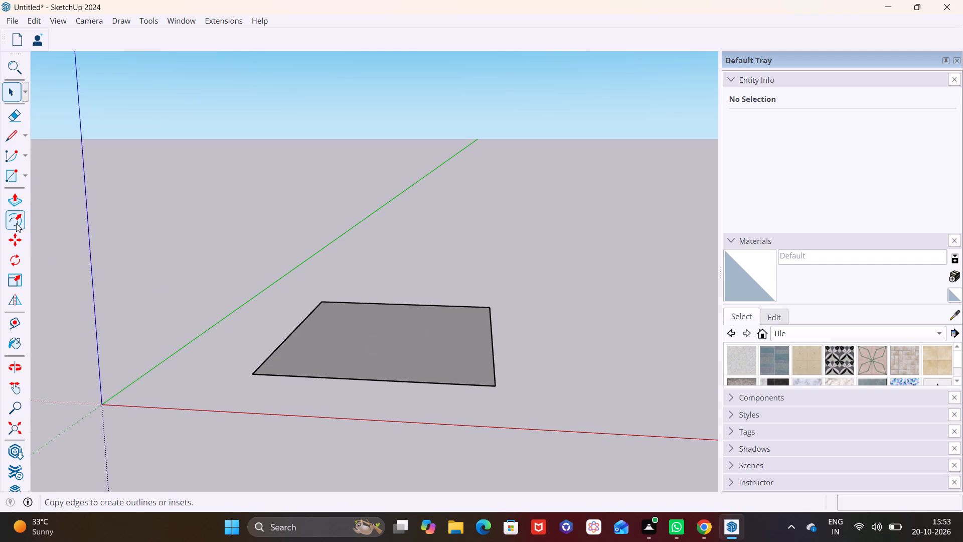
pyautogui.click(16, 223)
pyautogui.click(286, 339)
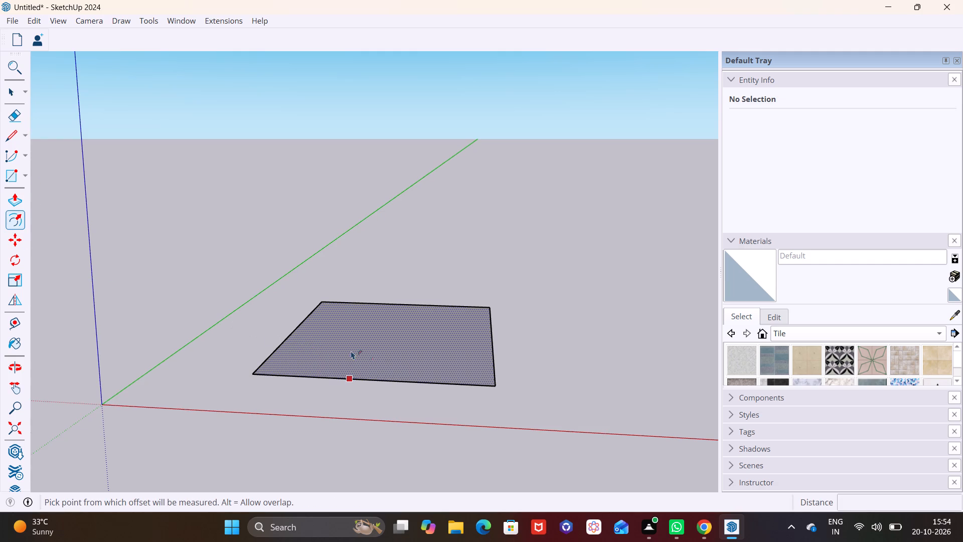
pyautogui.click(343, 344)
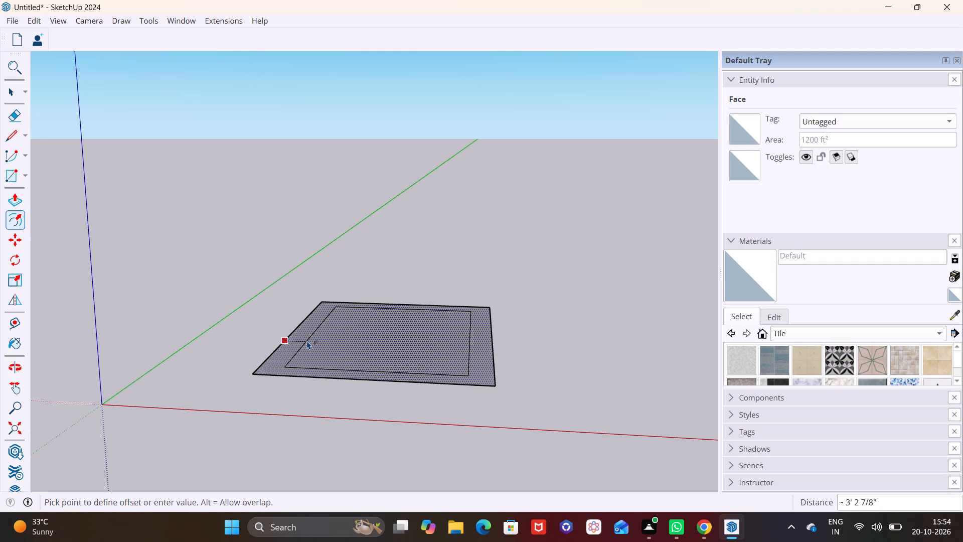
pyautogui.write('9"')
pyautogui.press('Return')
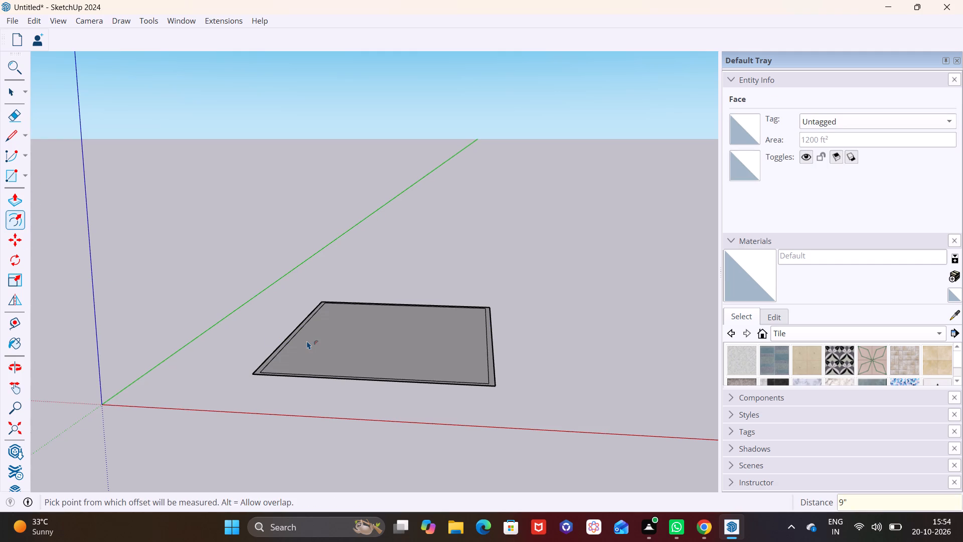
pyautogui.press('space')
# Push/Pull the narrow border face up 10' to raise the perimeter walls.
pyautogui.moveTo(309, 335); pyautogui.dragTo(301, 380, button='middle')
pyautogui.scroll(7, 280, 353)
pyautogui.click(280, 353)
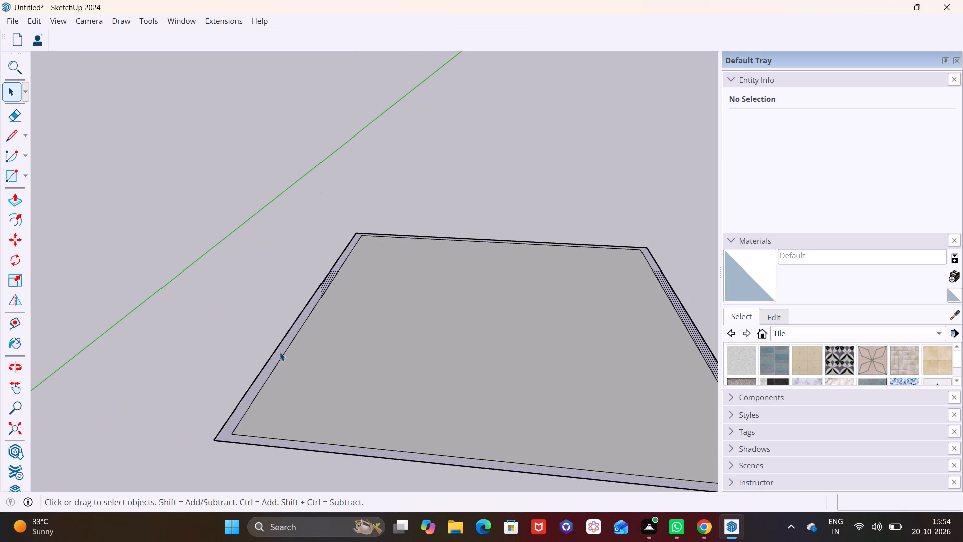
pyautogui.click(21, 201)
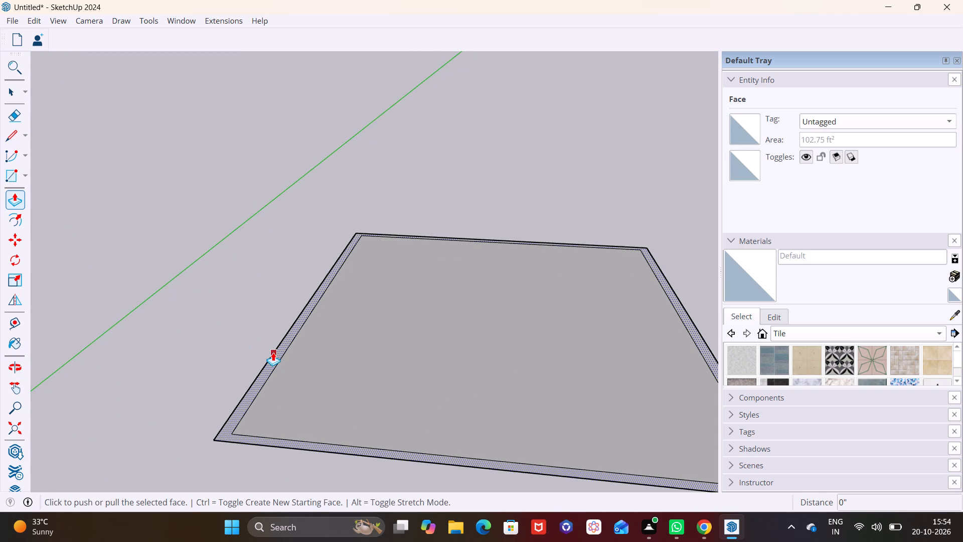
pyautogui.click(279, 352)
pyautogui.write("10'")
pyautogui.press('Return')
pyautogui.press('space')
pyautogui.scroll(-7, 354, 305)
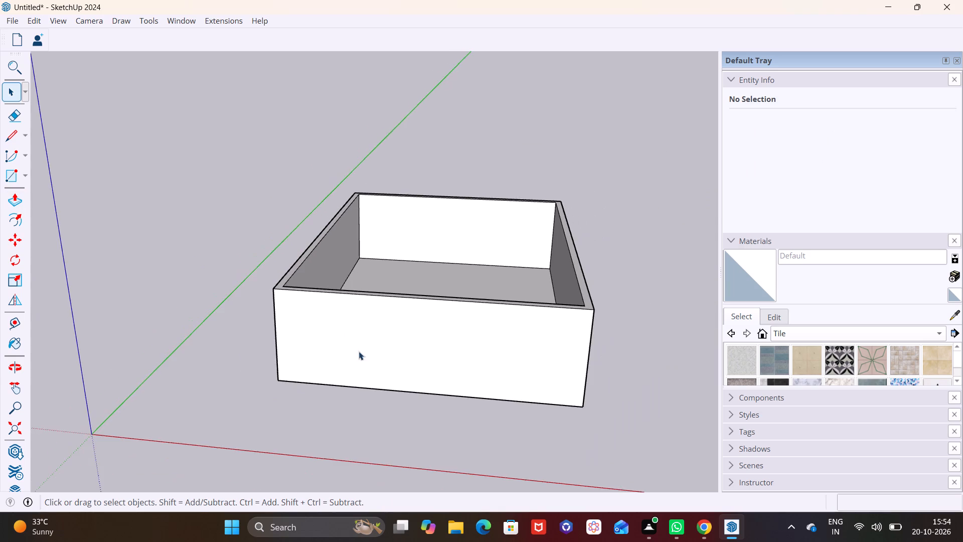
# Select the whole walled box, including its floor, and move it well away from the origin onto open ground.
pyautogui.moveTo(359, 351); pyautogui.dragTo(376, 263, button='middle')
pyautogui.scroll(1, 376, 263)
pyautogui.scroll(-3, 398, 275)
pyautogui.moveTo(404, 301); pyautogui.dragTo(369, 478, button='middle')
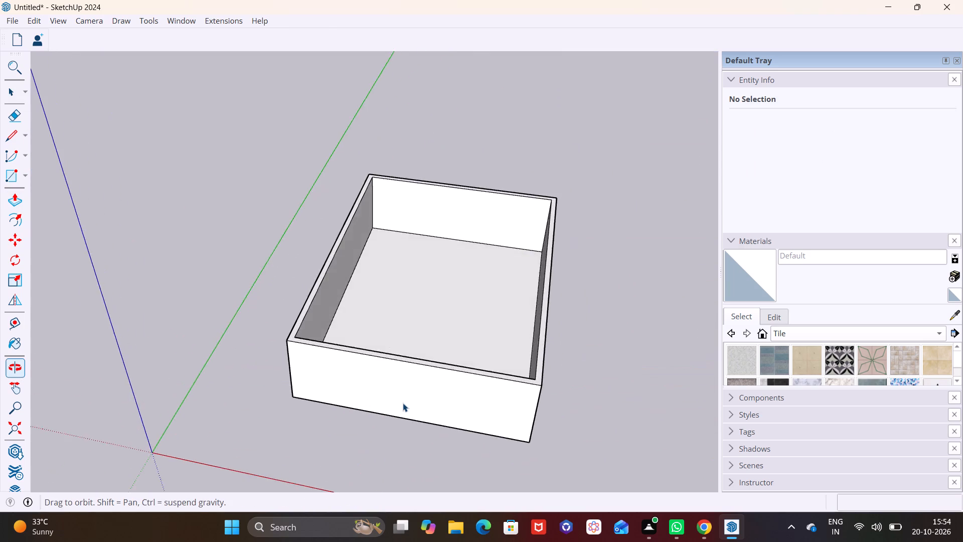
pyautogui.scroll(-9, 403, 403)
pyautogui.keyDown('shift'); pyautogui.moveTo(411, 390); pyautogui.dragTo(404, 327, button='middle'); pyautogui.keyUp('shift')
pyautogui.moveTo(401, 366); pyautogui.dragTo(400, 418, button='middle')
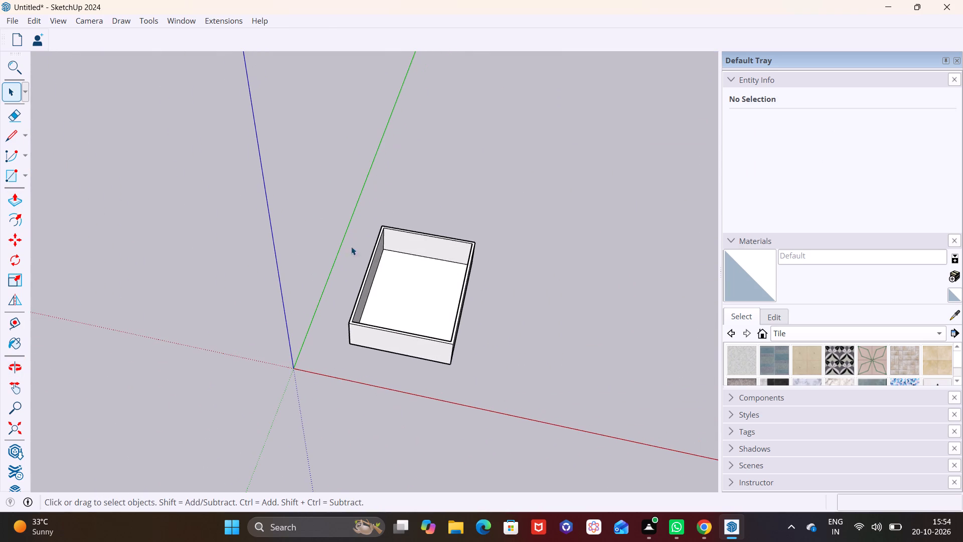
pyautogui.moveTo(369, 214); pyautogui.dragTo(486, 358)
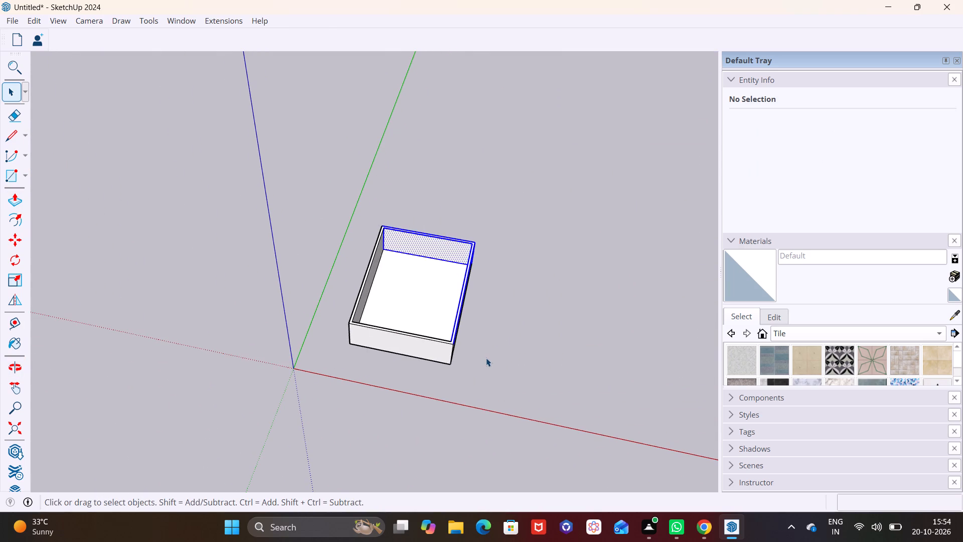
pyautogui.click(486, 356)
pyautogui.moveTo(376, 238); pyautogui.dragTo(443, 270, button='middle')
pyautogui.moveTo(340, 204); pyautogui.dragTo(495, 356)
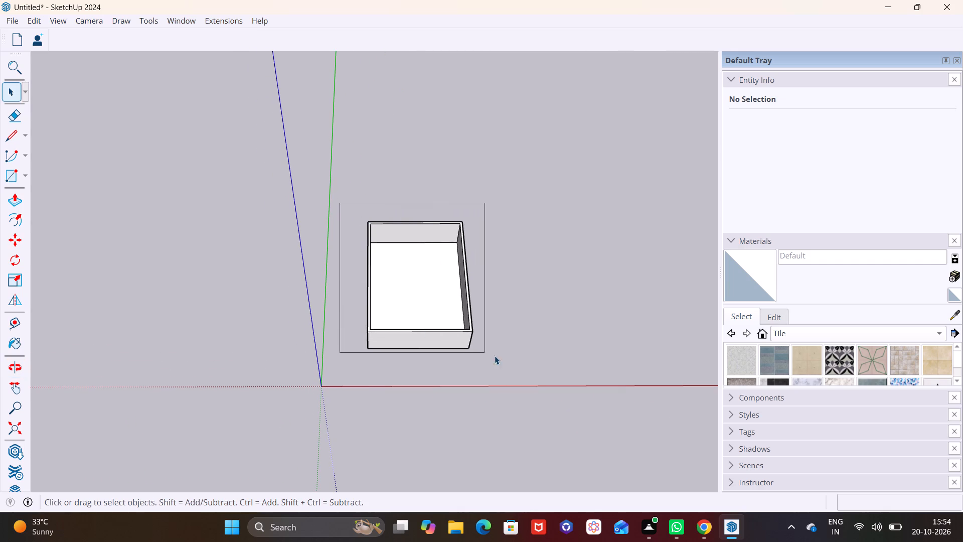
pyautogui.moveTo(495, 356); pyautogui.dragTo(502, 358)
pyautogui.press('m')
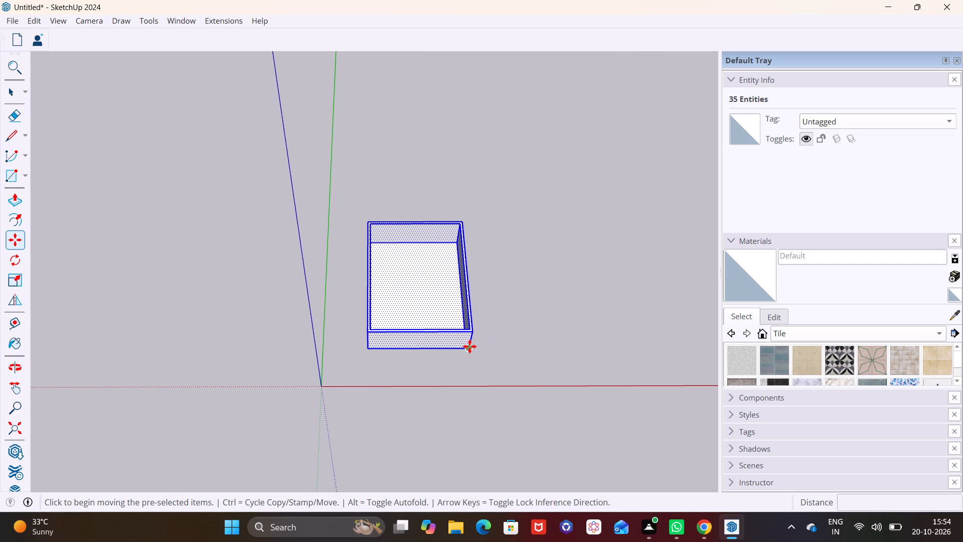
pyautogui.click(466, 347)
pyautogui.scroll(-5, 529, 243)
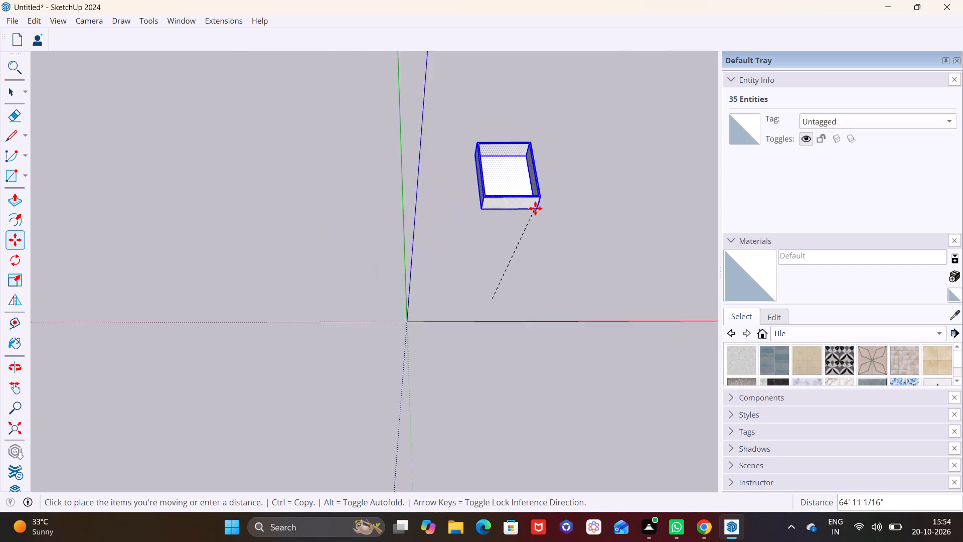
pyautogui.scroll(-4, 535, 208)
pyautogui.keyDown('shift'); pyautogui.moveTo(575, 212); pyautogui.dragTo(161, 337, button='middle'); pyautogui.keyUp('shift')
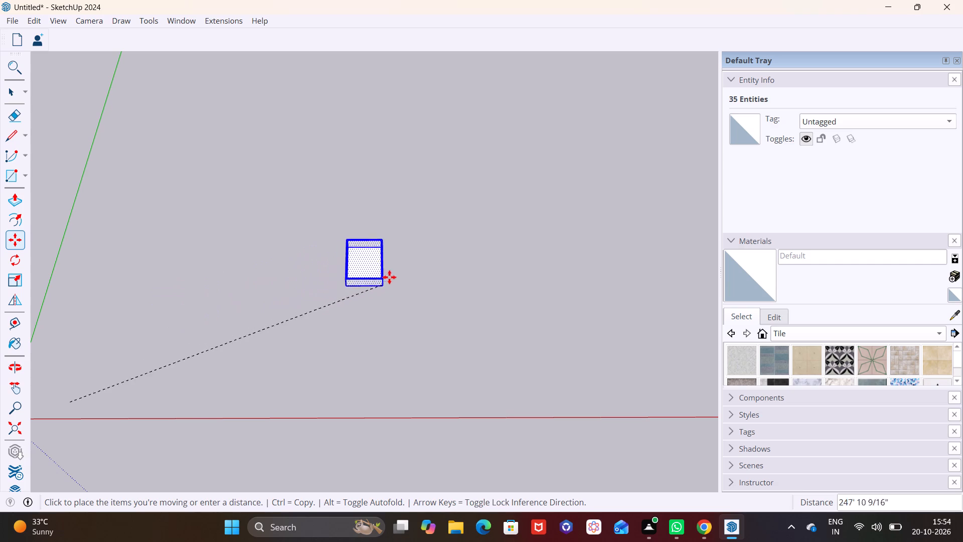
pyautogui.click(398, 256)
pyautogui.press('space')
pyautogui.scroll(12, 392, 233)
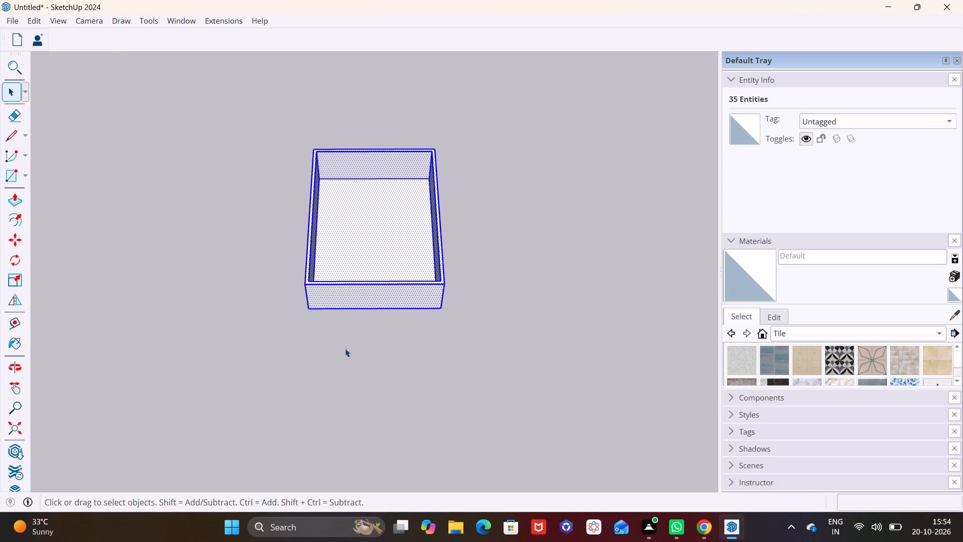
pyautogui.click(343, 356)
# Examine the walled box's interior floor and perimeter walls from several angles.
pyautogui.moveTo(350, 337); pyautogui.dragTo(333, 227, button='middle')
pyautogui.scroll(-8, 394, 283)
pyautogui.moveTo(396, 299); pyautogui.dragTo(377, 357, button='middle')
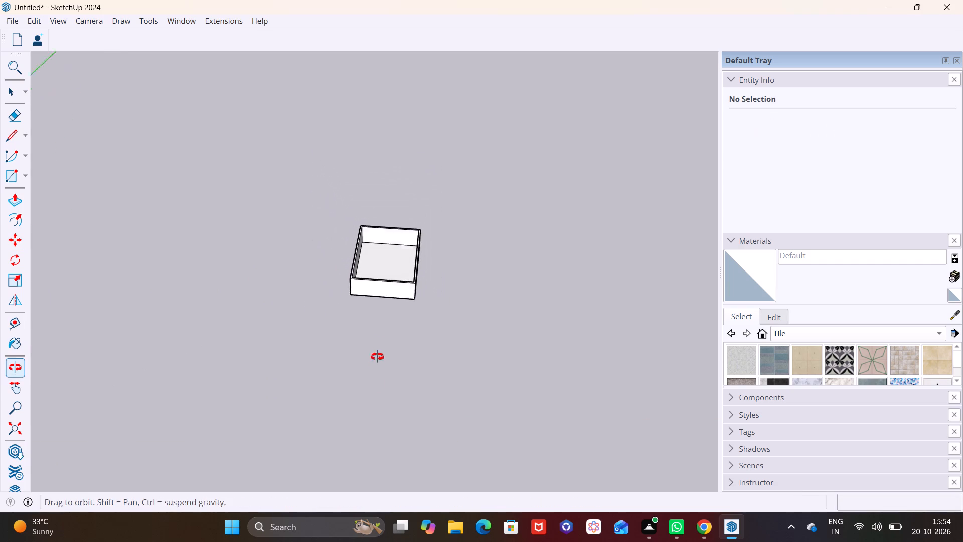
pyautogui.moveTo(377, 357); pyautogui.dragTo(374, 395, button='middle')
pyautogui.keyDown('shift'); pyautogui.moveTo(373, 296); pyautogui.dragTo(340, 372, button='middle'); pyautogui.keyUp('shift')
pyautogui.scroll(9, 329, 349)
pyautogui.moveTo(365, 380); pyautogui.dragTo(360, 379, button='middle')
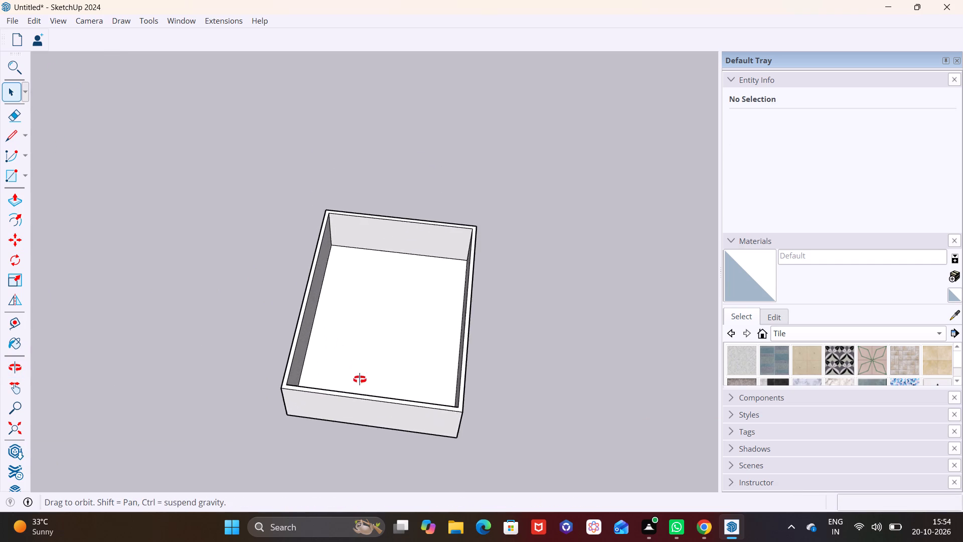
pyautogui.moveTo(360, 379); pyautogui.dragTo(381, 309, button='middle')
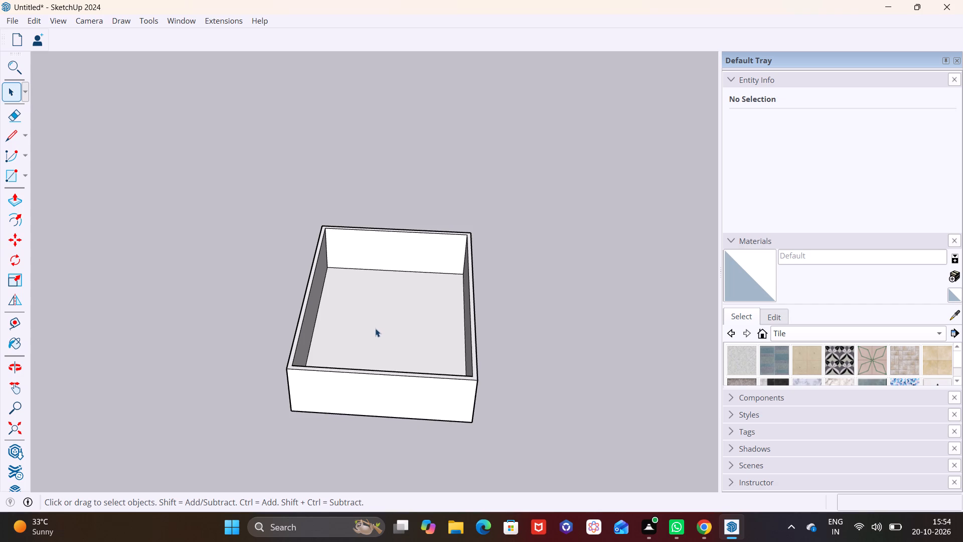
pyautogui.moveTo(370, 355); pyautogui.dragTo(368, 329, button='middle')
pyautogui.moveTo(360, 349); pyautogui.dragTo(350, 347, button='middle')
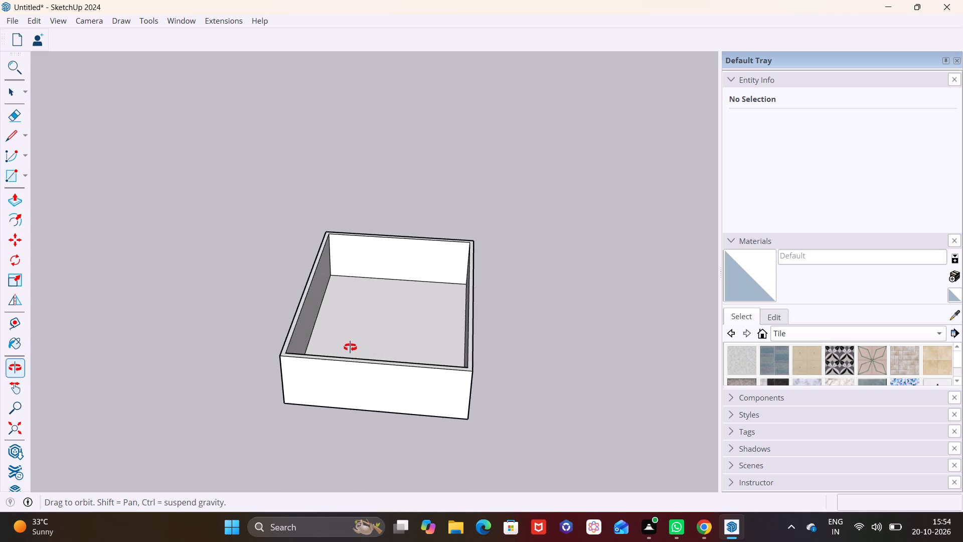
pyautogui.moveTo(350, 347); pyautogui.dragTo(336, 395, button='middle')
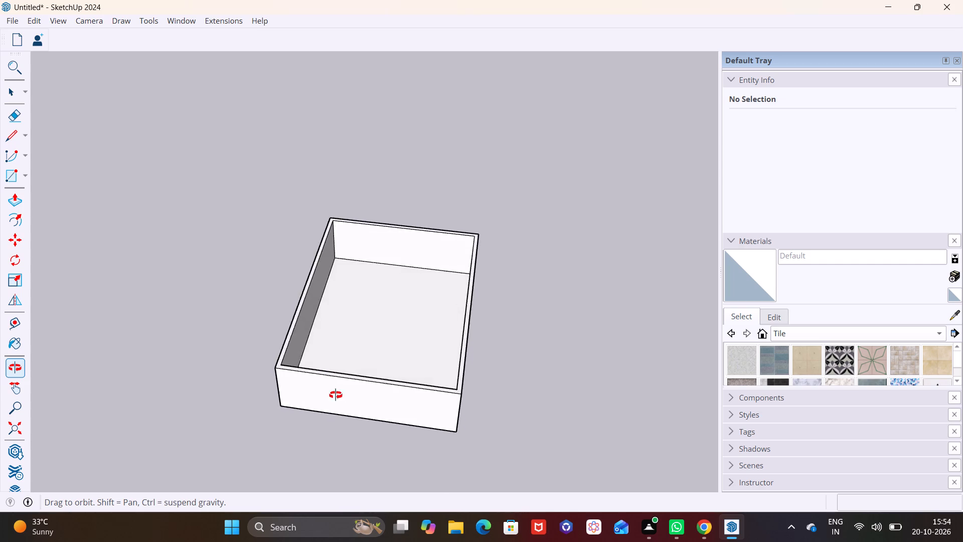
pyautogui.moveTo(336, 395); pyautogui.dragTo(339, 331, button='middle')
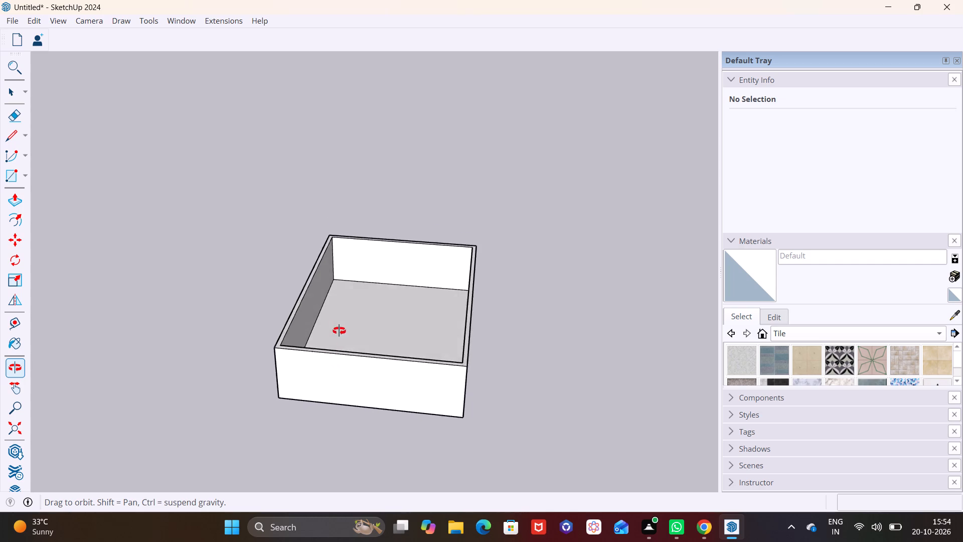
# Draw a rotated rectangle 1' deep hanging straight down from the box's 30' bottom outer edge.
pyautogui.moveTo(339, 331); pyautogui.dragTo(332, 293, button='middle')
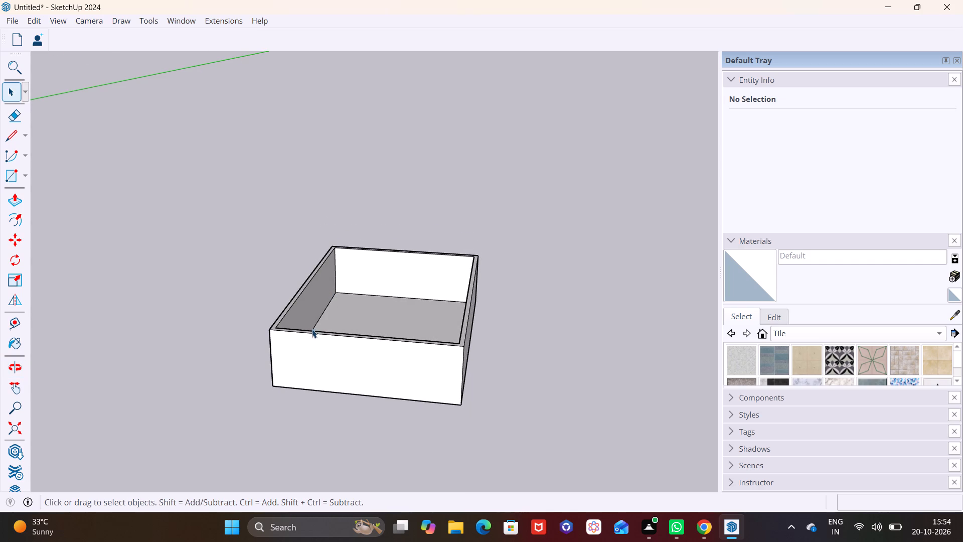
pyautogui.scroll(3, 309, 332)
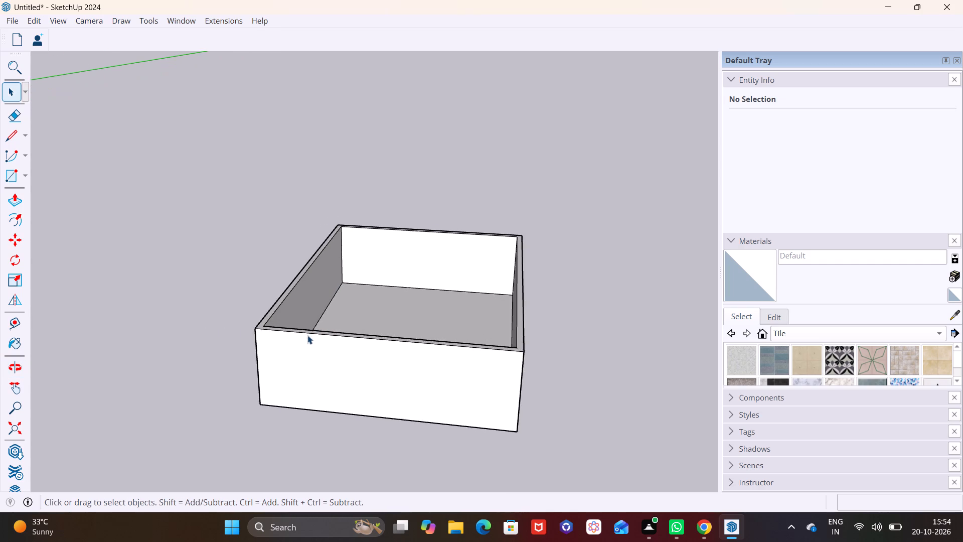
pyautogui.moveTo(310, 339); pyautogui.dragTo(372, 207, button='middle')
pyautogui.moveTo(505, 400); pyautogui.dragTo(443, 258, button='middle')
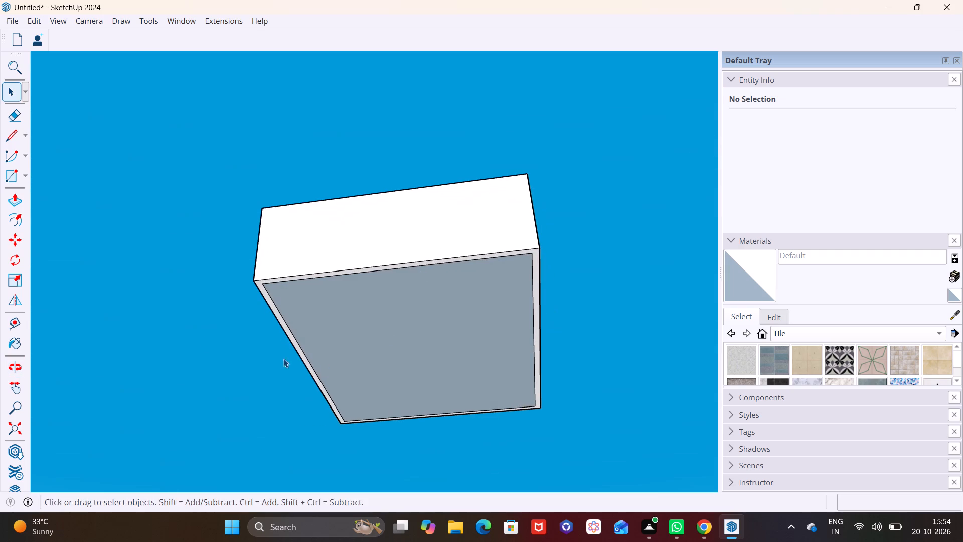
pyautogui.click(26, 177)
pyautogui.click(40, 206)
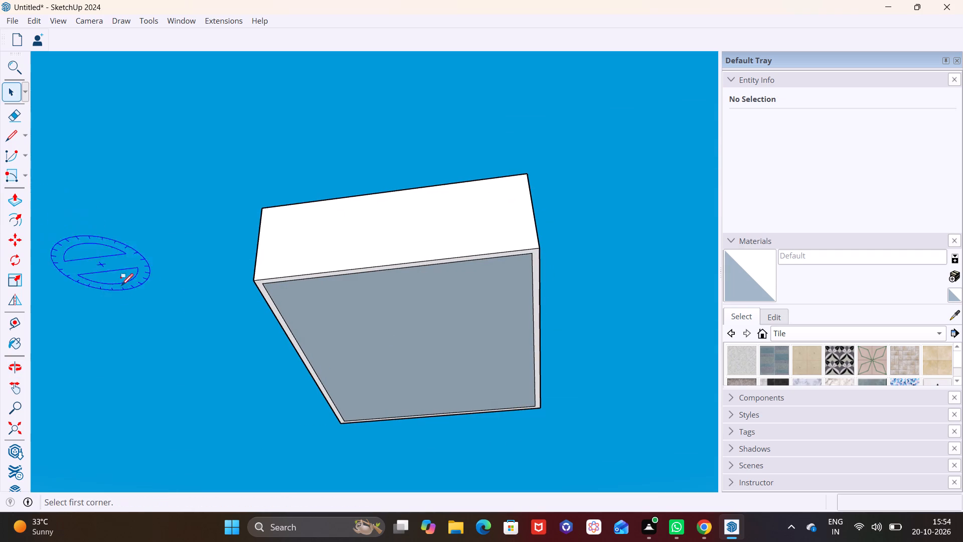
pyautogui.scroll(10, 327, 412)
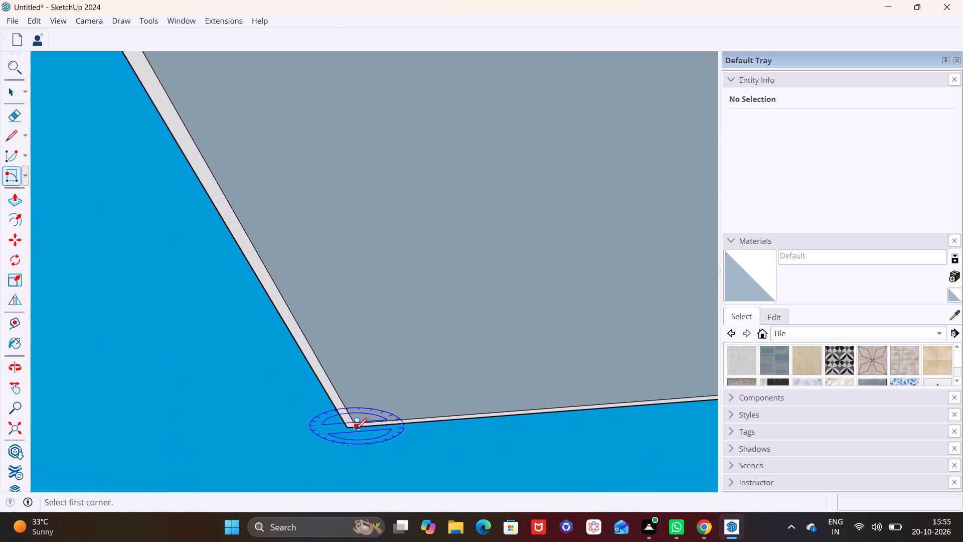
pyautogui.scroll(-3, 372, 423)
pyautogui.keyDown('shift'); pyautogui.moveTo(376, 418); pyautogui.dragTo(291, 417, button='middle'); pyautogui.keyUp('shift')
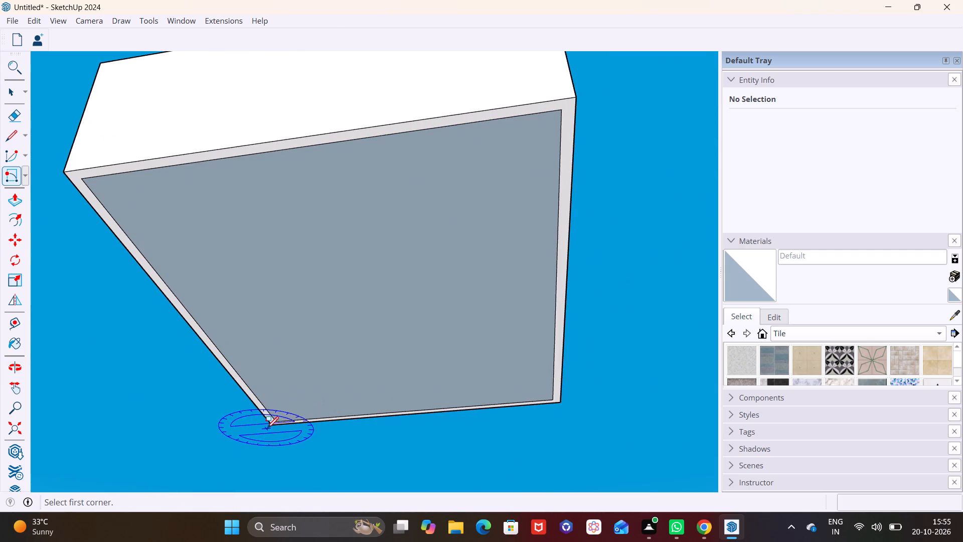
pyautogui.click(272, 427)
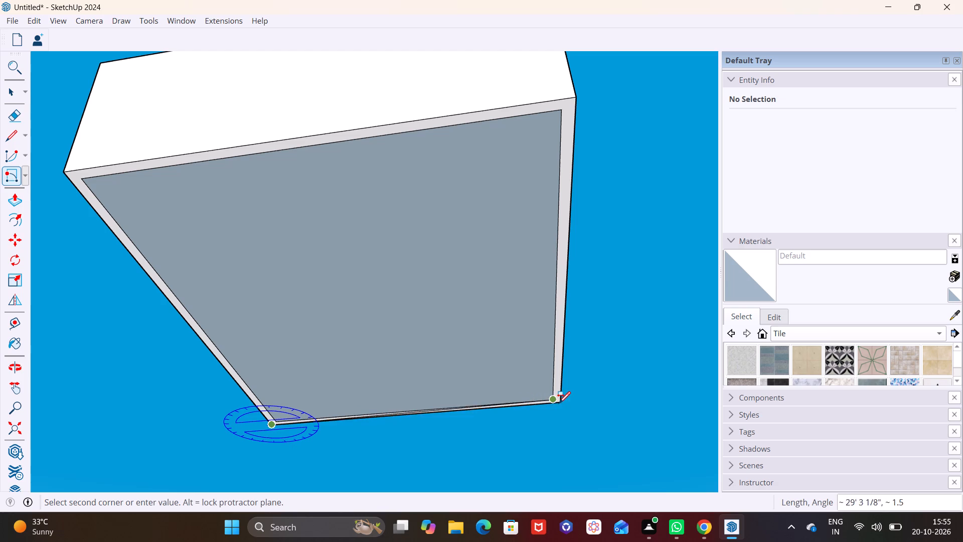
pyautogui.click(559, 402)
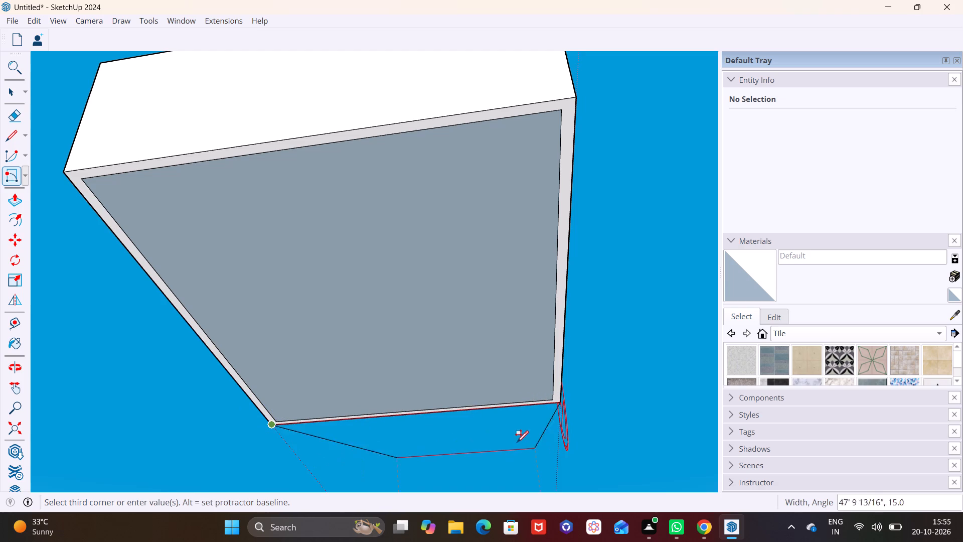
pyautogui.moveTo(519, 438); pyautogui.dragTo(516, 519, button='middle')
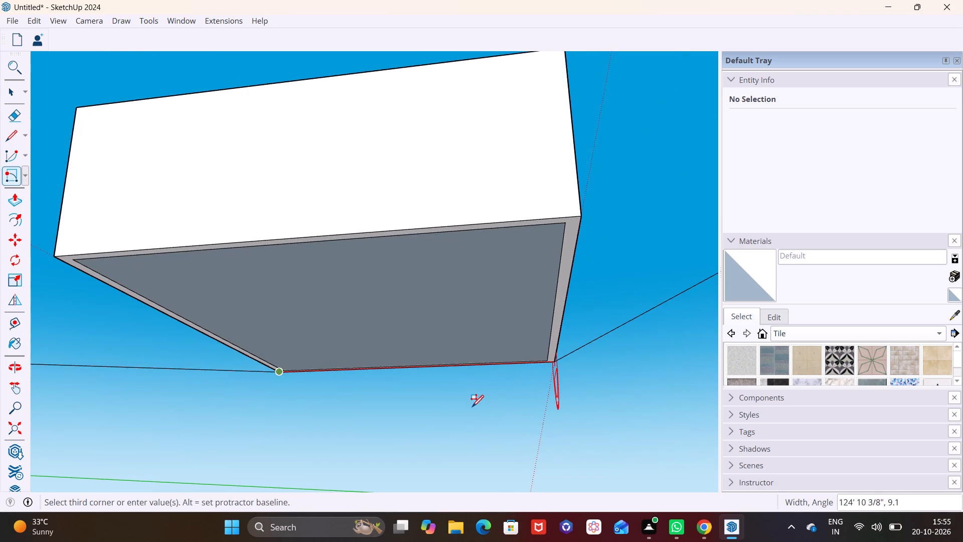
pyautogui.scroll(-8, 466, 412)
pyautogui.moveTo(430, 406); pyautogui.dragTo(614, 410, button='middle')
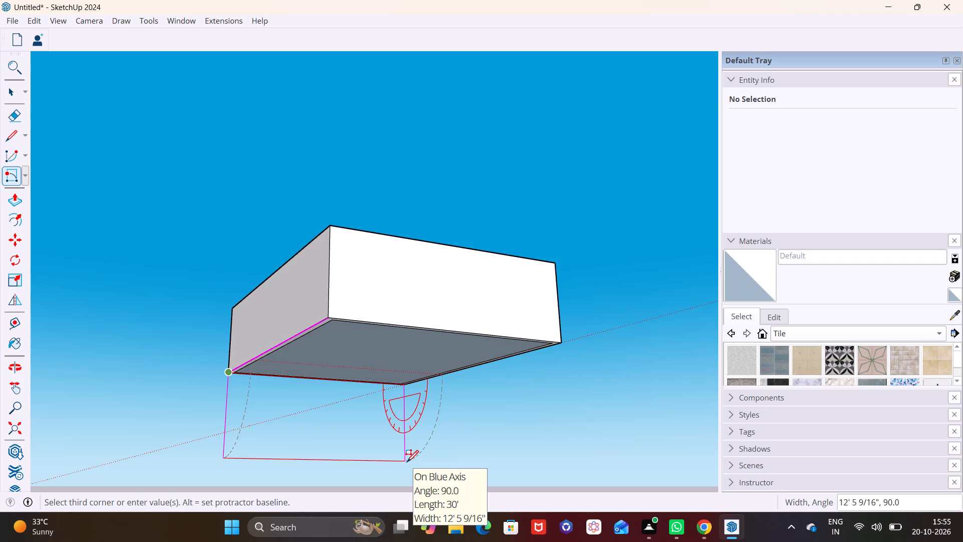
pyautogui.write("1'")
pyautogui.press('Return')
pyautogui.press('space')
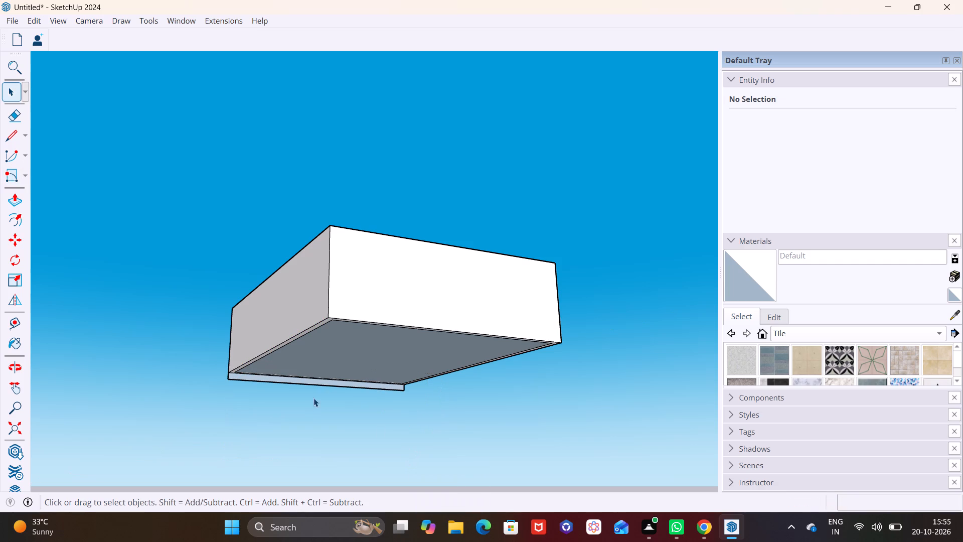
# Select only the 1' deep strip face with its bounding edges and make it a group.
pyautogui.tripleClick(341, 384)
pyautogui.click(341, 384)
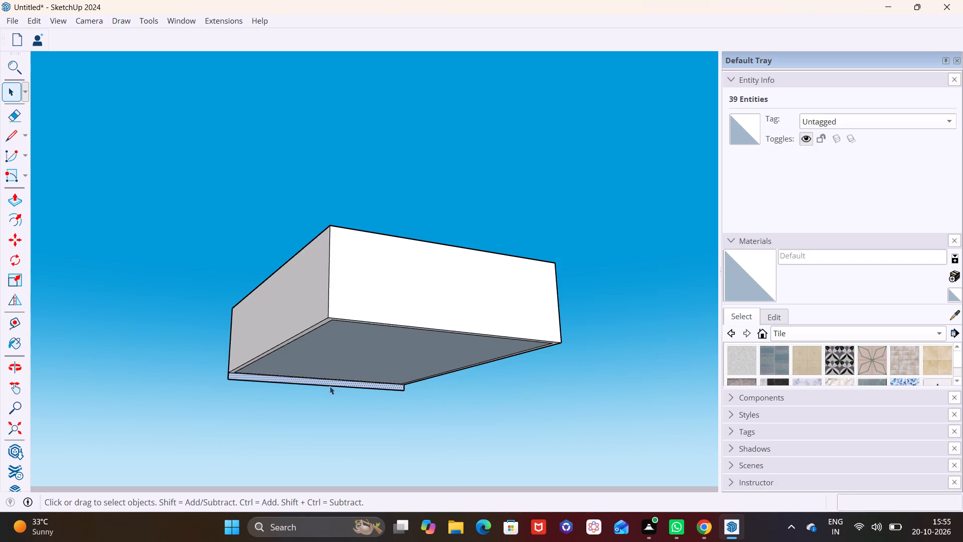
pyautogui.doubleClick(329, 385)
pyautogui.doubleClick(329, 382)
pyautogui.scroll(2, 330, 382)
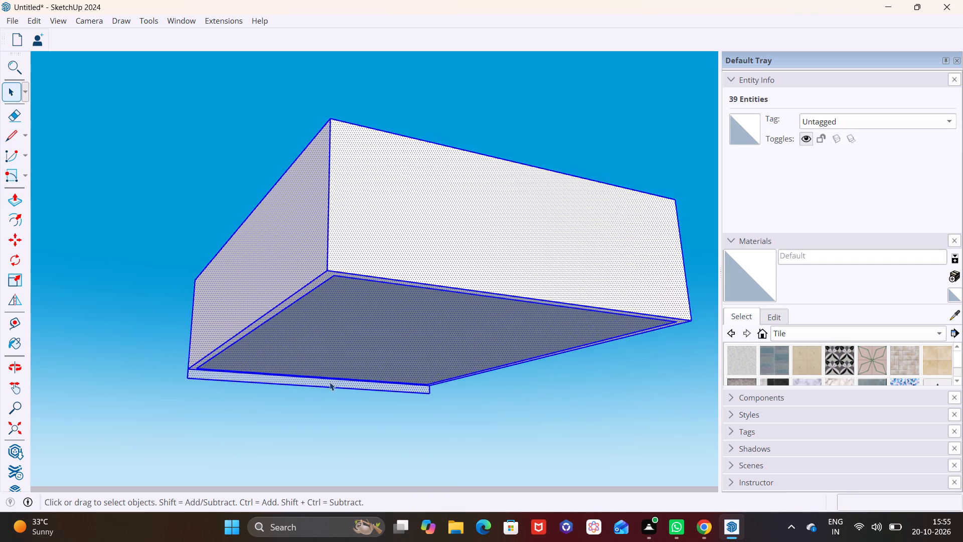
pyautogui.scroll(5, 330, 382)
pyautogui.click(275, 402)
pyautogui.tripleClick(264, 384)
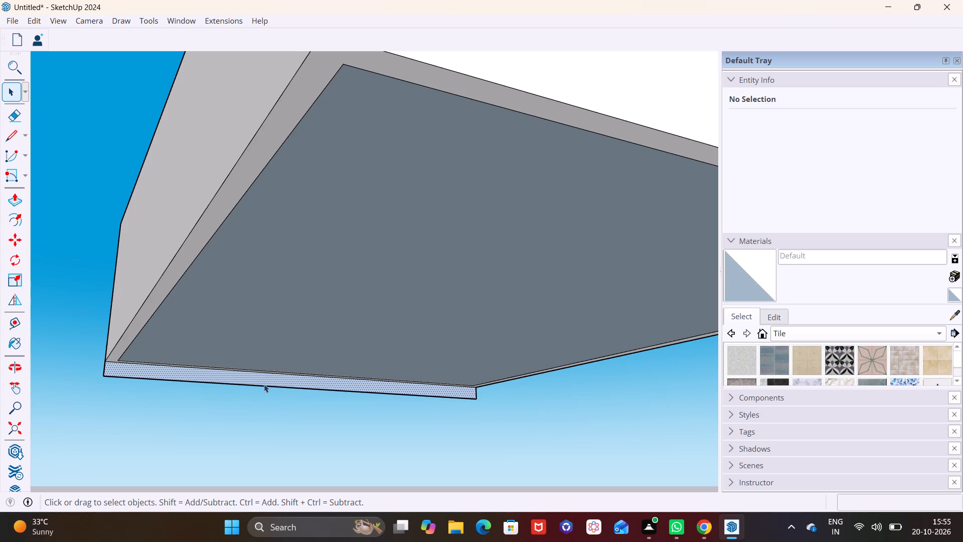
pyautogui.click(223, 411)
pyautogui.doubleClick(234, 379)
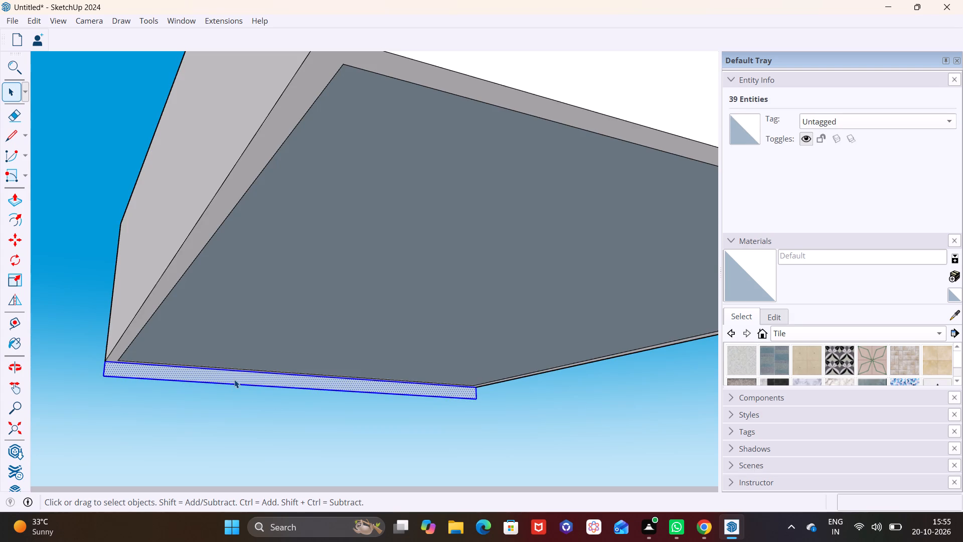
pyautogui.rightClick(234, 379)
pyautogui.click(295, 296)
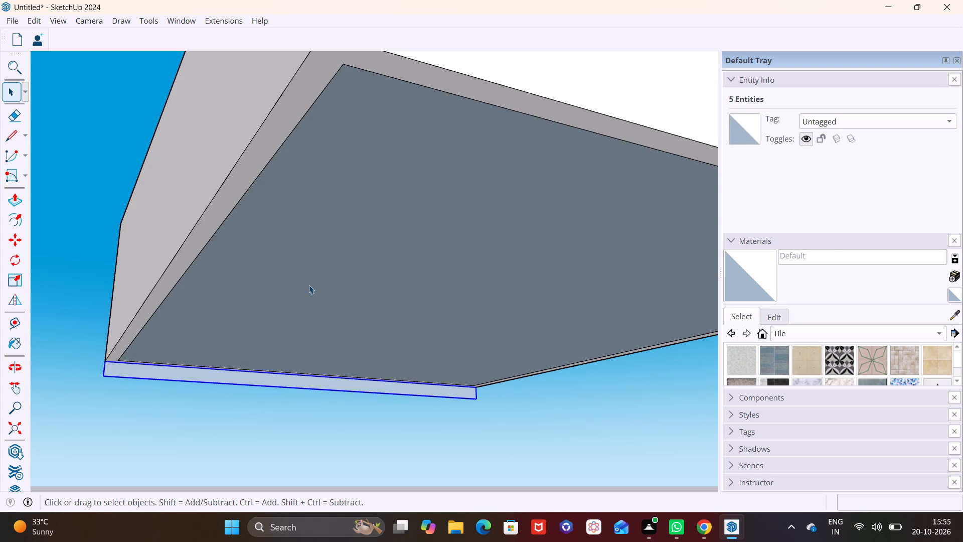
# Inside the strip's group, Push/Pull the face beneath the whole building to the opposite wall, forming a 1' thick floor slab.
pyautogui.doubleClick(209, 373)
pyautogui.click(208, 376)
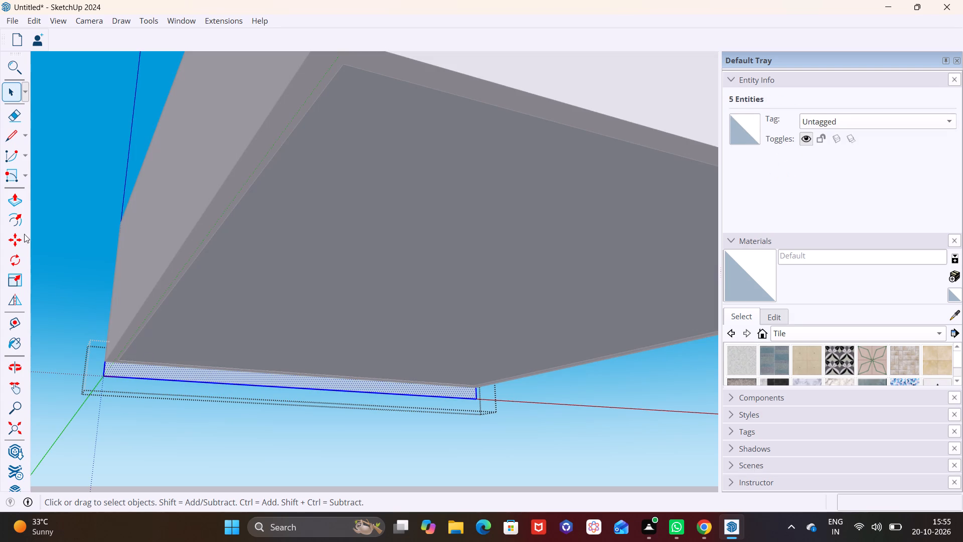
pyautogui.click(19, 205)
pyautogui.click(134, 367)
pyautogui.scroll(-3, 276, 322)
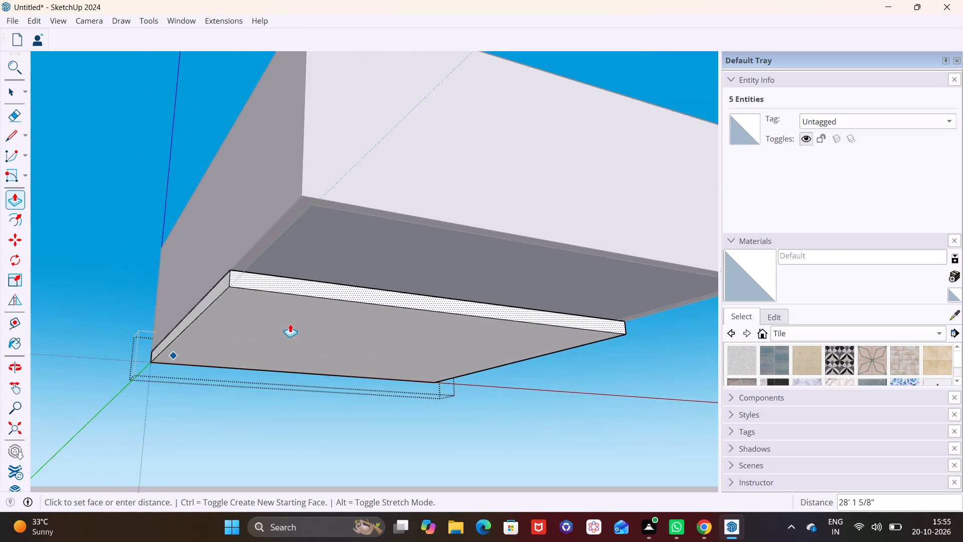
pyautogui.scroll(-3, 290, 324)
pyautogui.click(299, 183)
pyautogui.press('space')
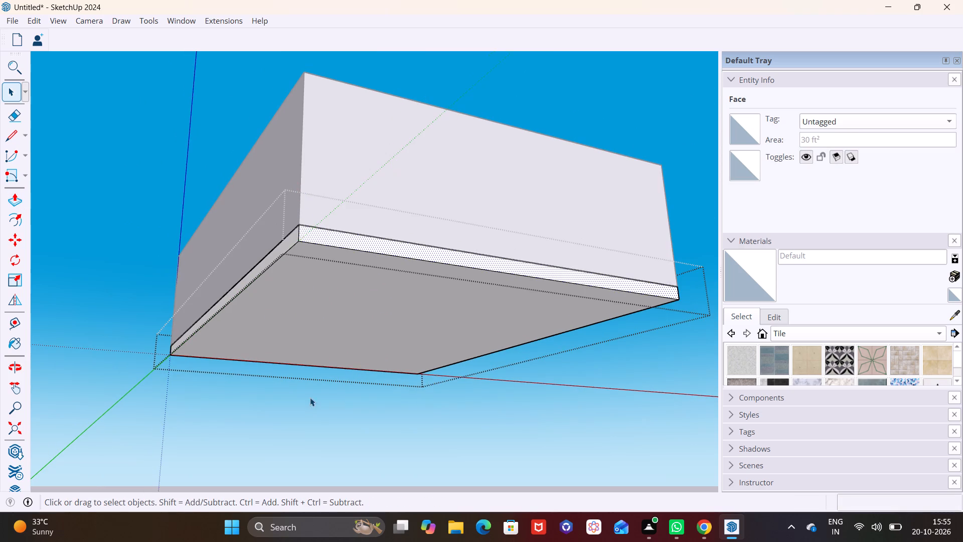
pyautogui.click(310, 397)
# Select the whole walled box with its slab and copy it straight up onto the wall tops as a second storey.
pyautogui.moveTo(340, 365); pyautogui.dragTo(261, 456, button='middle')
pyautogui.scroll(-7, 307, 394)
pyautogui.moveTo(342, 403); pyautogui.dragTo(304, 478, button='middle')
pyautogui.scroll(-8, 326, 401)
pyautogui.moveTo(329, 388); pyautogui.dragTo(331, 448, button='middle')
pyautogui.moveTo(244, 268); pyautogui.dragTo(468, 455)
pyautogui.scroll(6, 406, 417)
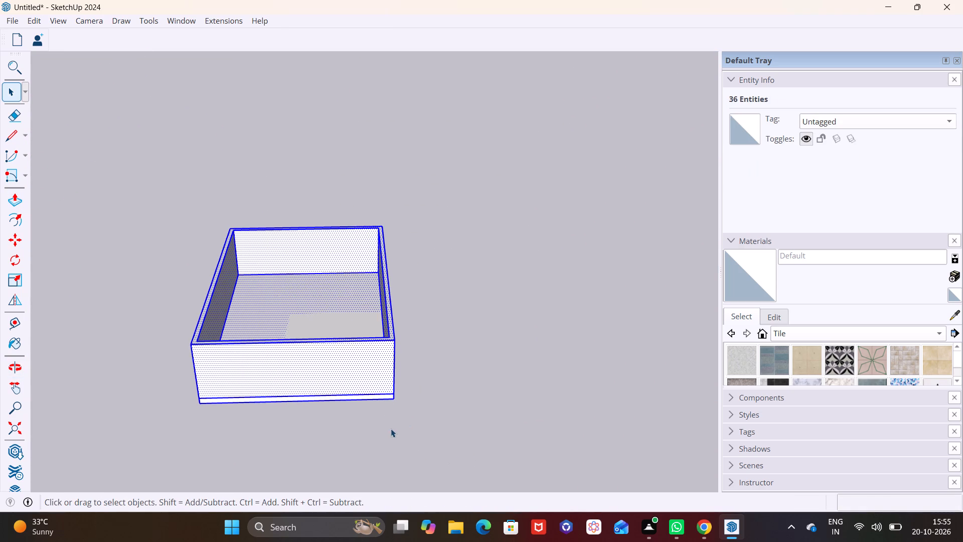
pyautogui.moveTo(389, 413); pyautogui.dragTo(392, 405)
pyautogui.press('m')
pyautogui.click(393, 401)
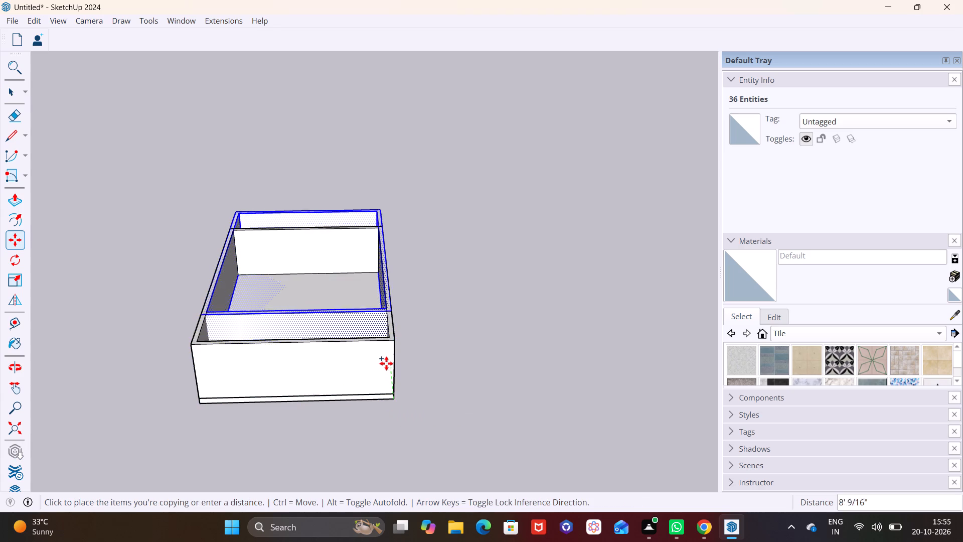
pyautogui.click(395, 339)
pyautogui.press('space')
pyautogui.click(441, 385)
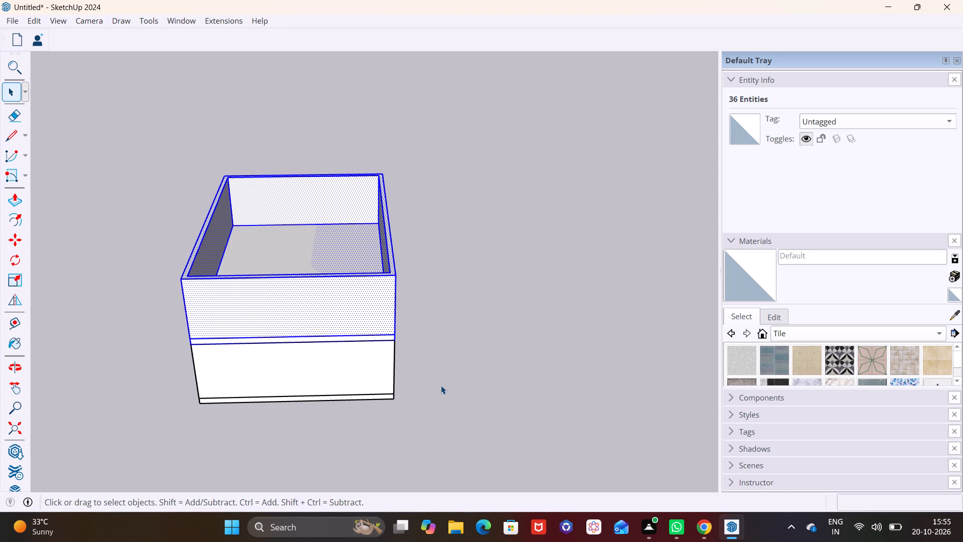
# Examine the stacked two-storey shell from several angles.
pyautogui.scroll(-5, 346, 382)
pyautogui.moveTo(346, 382); pyautogui.dragTo(398, 276, button='middle')
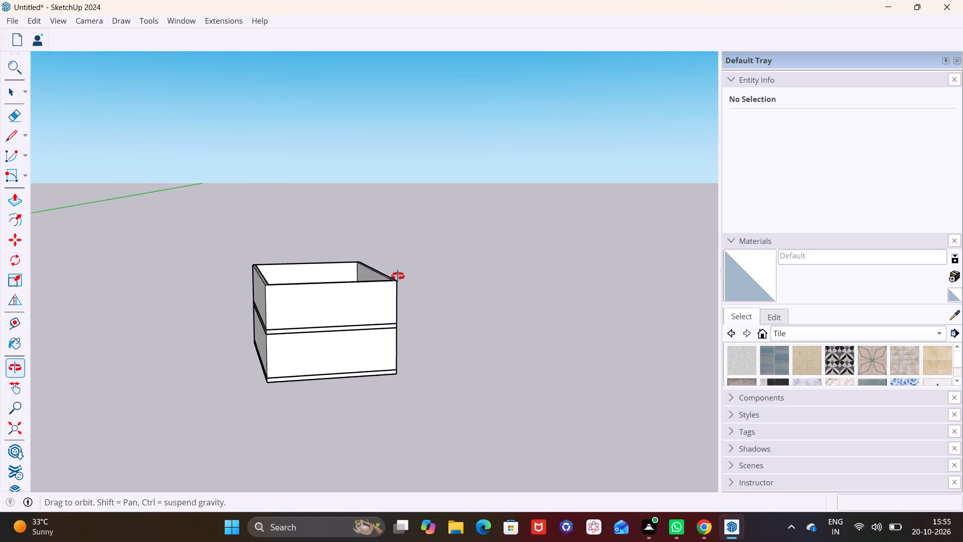
pyautogui.moveTo(398, 276); pyautogui.dragTo(355, 276, button='middle')
pyautogui.scroll(1, 283, 262)
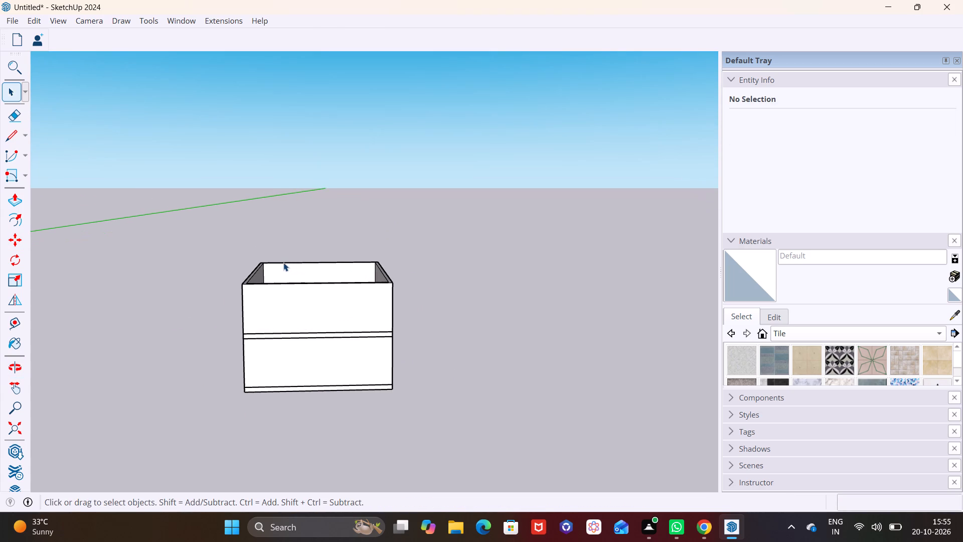
pyautogui.keyDown('shift'); pyautogui.moveTo(280, 264); pyautogui.dragTo(260, 284, button='middle'); pyautogui.keyUp('shift')
pyautogui.moveTo(282, 326); pyautogui.dragTo(281, 338, button='middle')
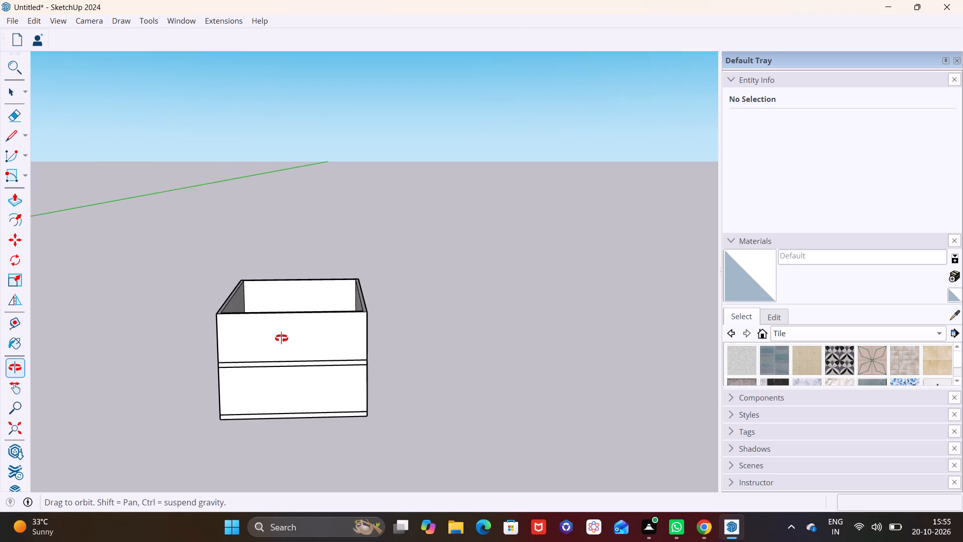
pyautogui.moveTo(281, 338); pyautogui.dragTo(356, 360, button='middle')
pyautogui.scroll(1, 356, 363)
pyautogui.keyDown('shift'); pyautogui.moveTo(248, 327); pyautogui.dragTo(271, 374, button='middle'); pyautogui.keyUp('shift')
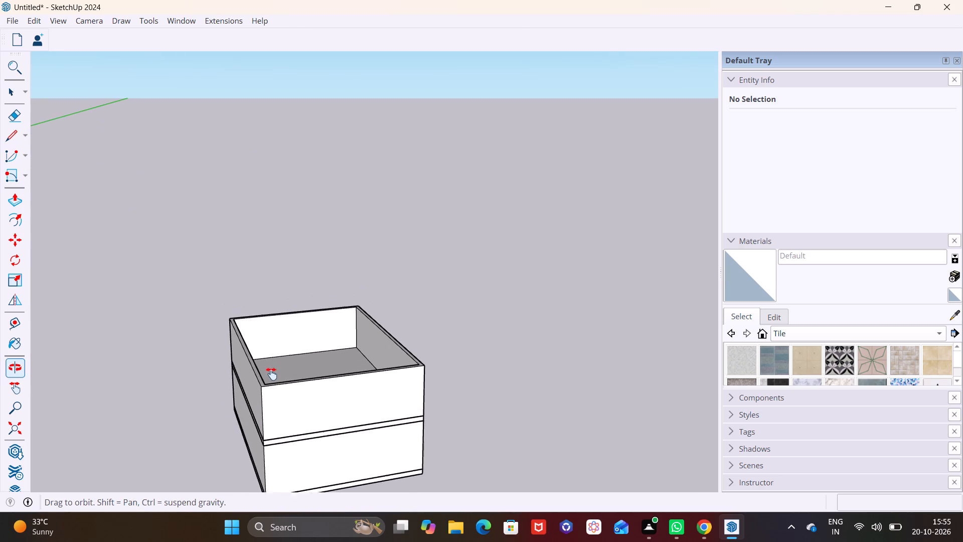
pyautogui.keyDown('shift'); pyautogui.moveTo(271, 374); pyautogui.dragTo(232, 324, button='middle'); pyautogui.keyUp('shift')
# Open the slab group between the storeys and Push/Pull its 30' front face outward roughly 6' to 7' as a projecting ledge.
pyautogui.scroll(2, 233, 325)
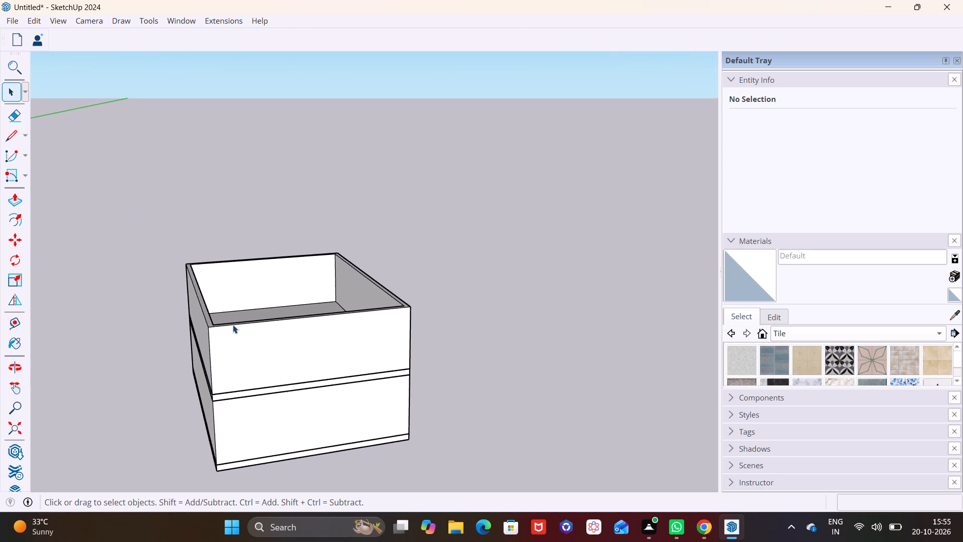
pyautogui.scroll(6, 233, 325)
pyautogui.keyDown('shift'); pyautogui.moveTo(243, 348); pyautogui.dragTo(217, 243, button='middle'); pyautogui.keyUp('shift')
pyautogui.click(258, 331)
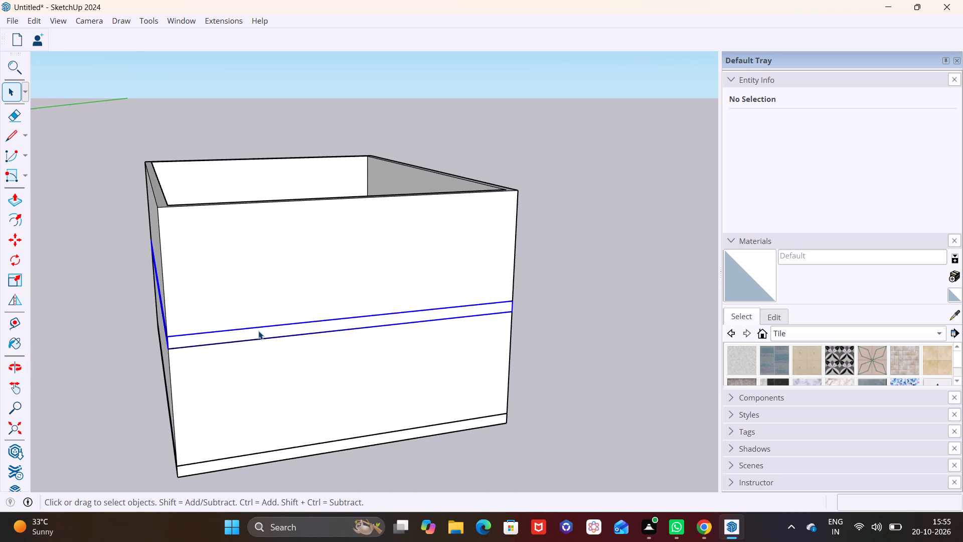
pyautogui.doubleClick(258, 331)
pyautogui.click(259, 335)
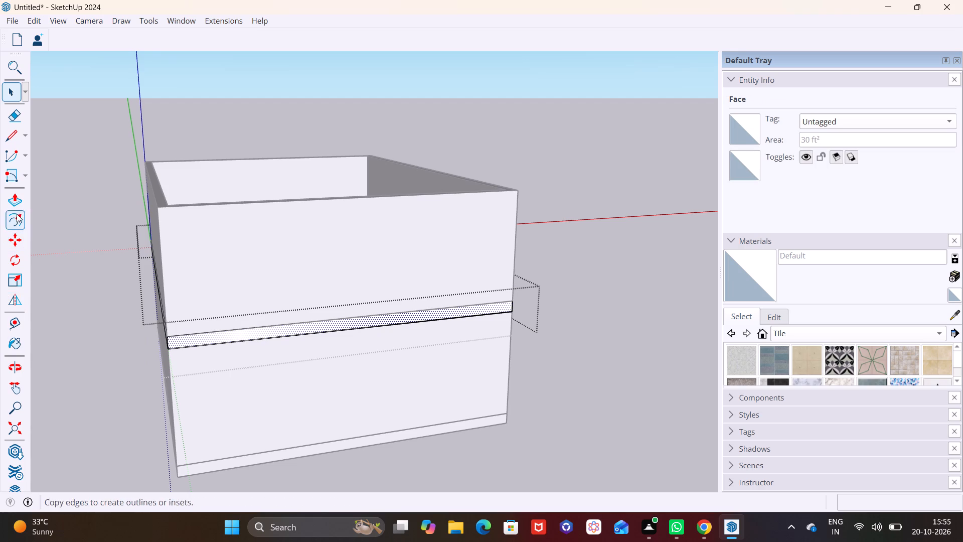
pyautogui.click(18, 203)
pyautogui.click(208, 337)
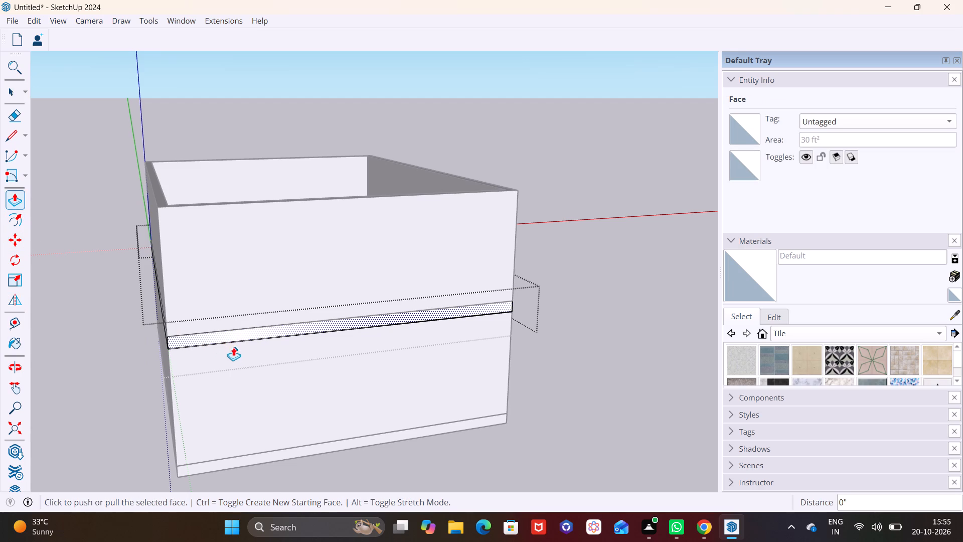
pyautogui.click(230, 336)
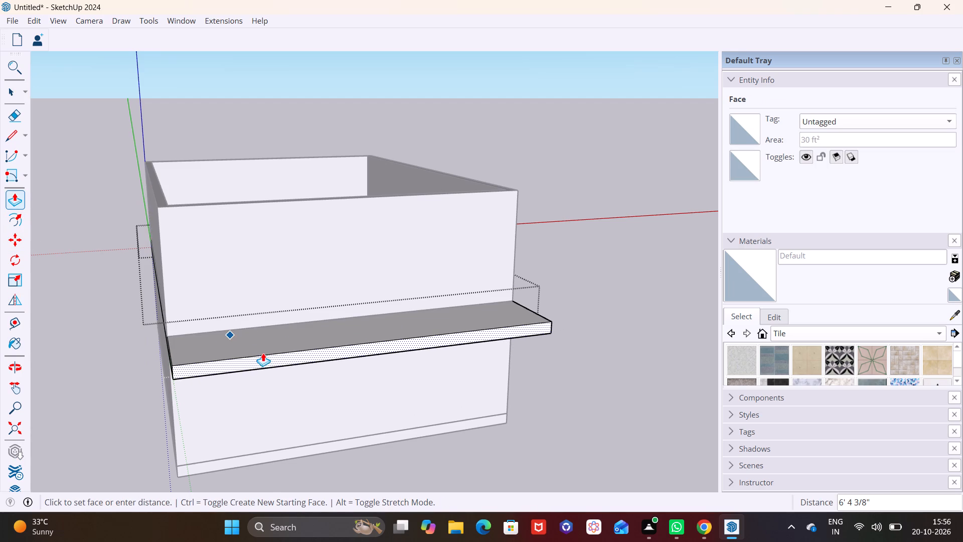
pyautogui.click(263, 358)
pyautogui.press('space')
pyautogui.click(620, 428)
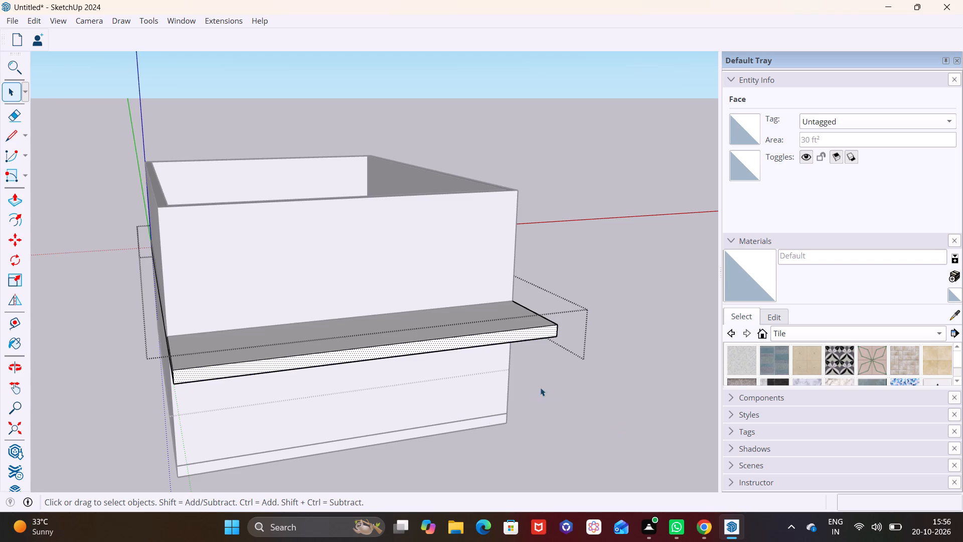
# Draw a 1' high upright Rotated Rectangle along the full 30' outer top edge of the upper storey's rear wall.
pyautogui.moveTo(541, 342); pyautogui.dragTo(556, 454, button='middle')
pyautogui.scroll(-3, 151, 241)
pyautogui.moveTo(216, 203); pyautogui.dragTo(184, 316, button='middle')
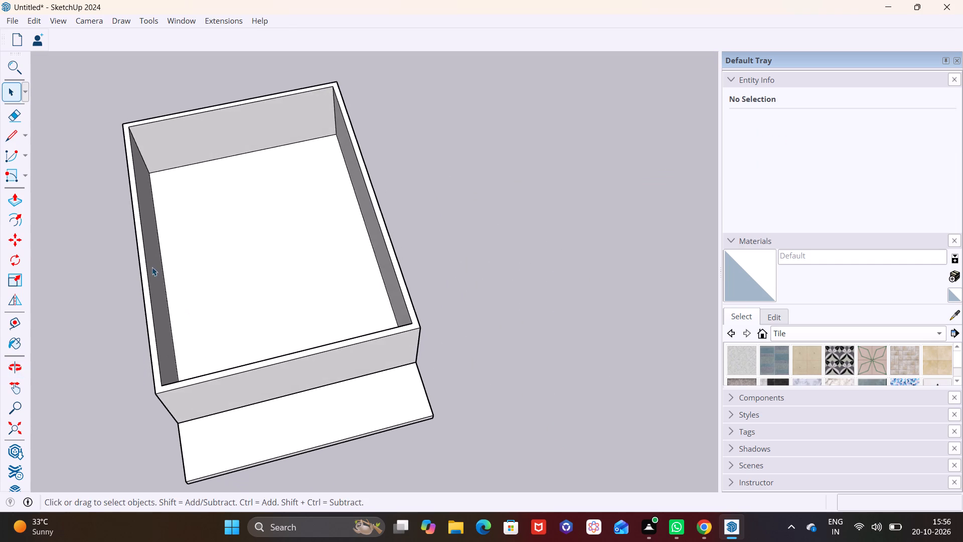
pyautogui.keyDown('shift'); pyautogui.moveTo(185, 190); pyautogui.dragTo(223, 318, button='middle'); pyautogui.keyUp('shift')
pyautogui.click(24, 170)
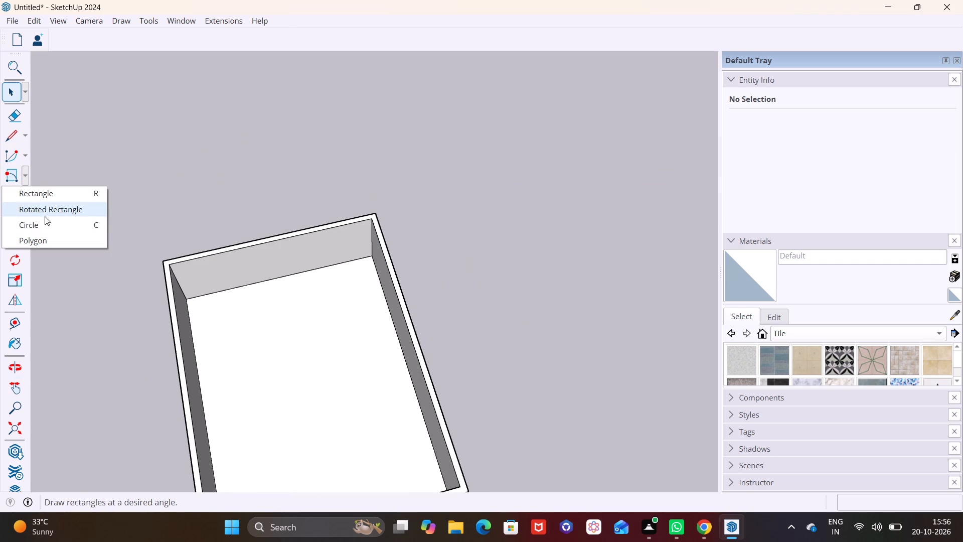
pyautogui.click(45, 211)
pyautogui.click(163, 261)
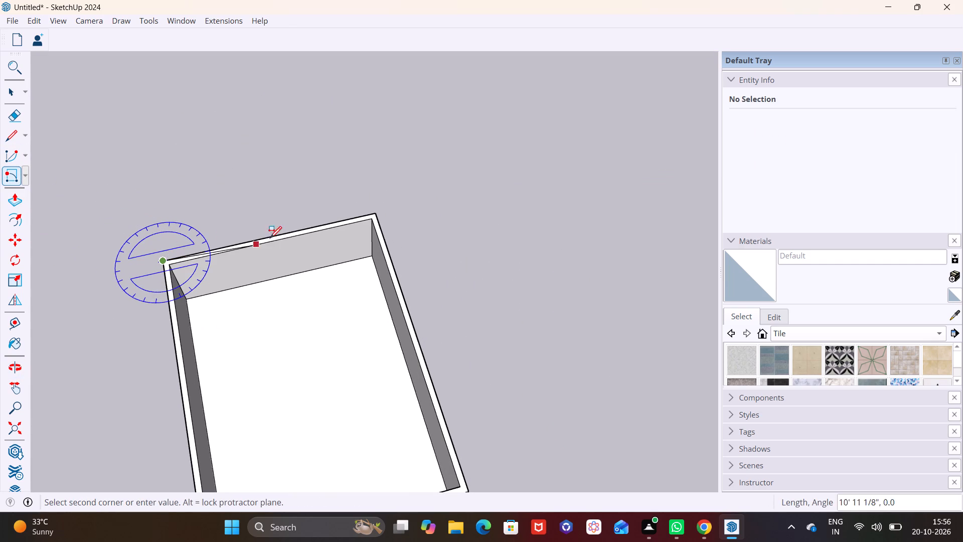
pyautogui.click(375, 213)
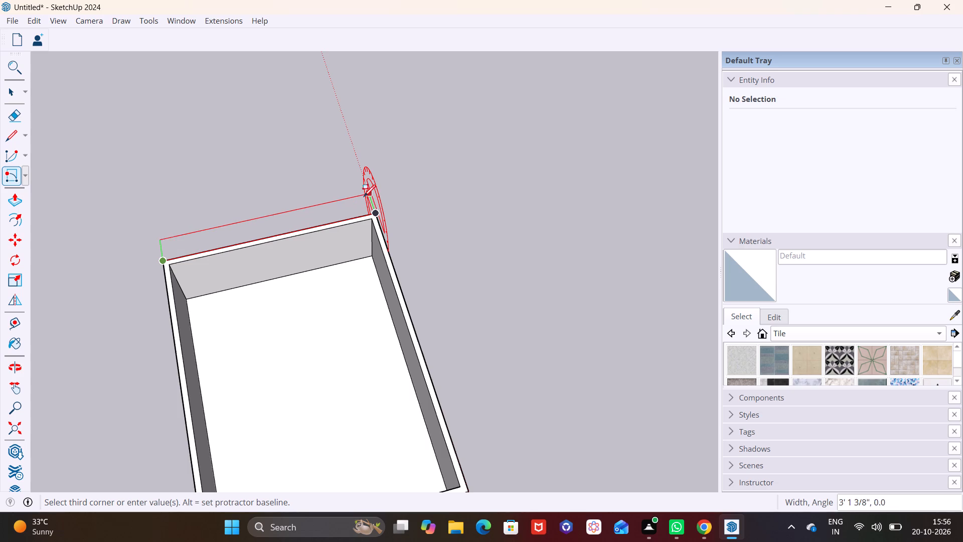
pyautogui.moveTo(349, 193); pyautogui.dragTo(433, 51, button='middle')
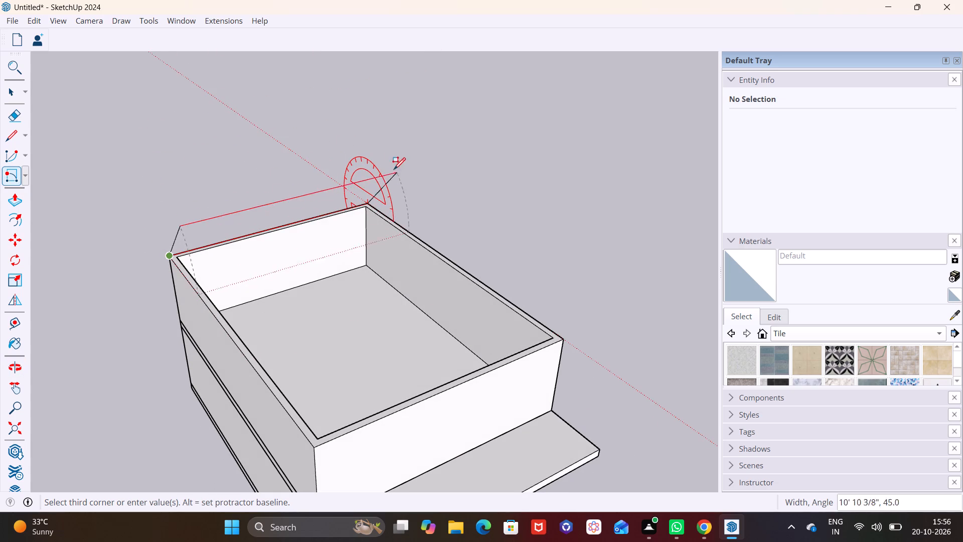
pyautogui.write("1'")
pyautogui.press('Return')
pyautogui.press('space')
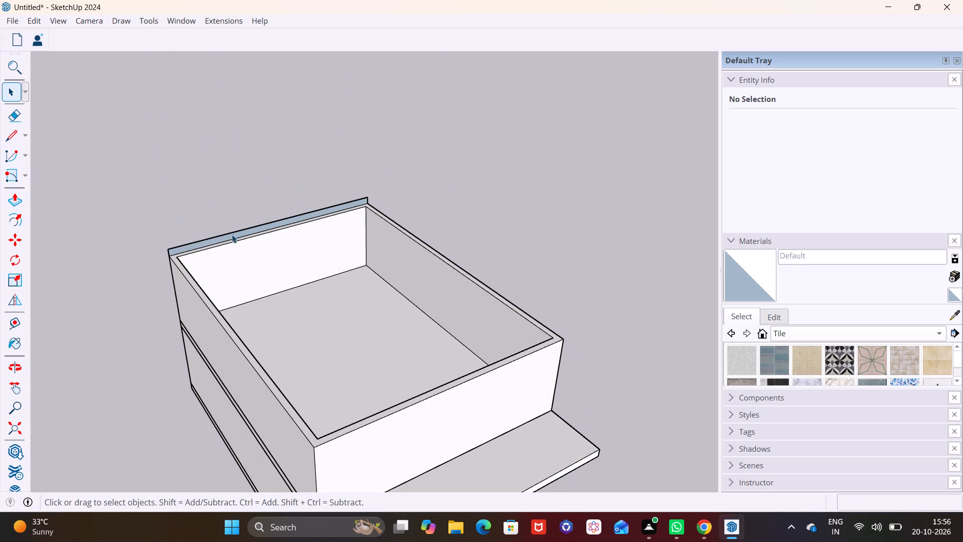
# Make the new 1' high rectangle on the rear wall top, with its edges, into a group.
pyautogui.click(232, 236)
pyautogui.click(232, 235)
pyautogui.scroll(3, 232, 235)
pyautogui.doubleClick(232, 235)
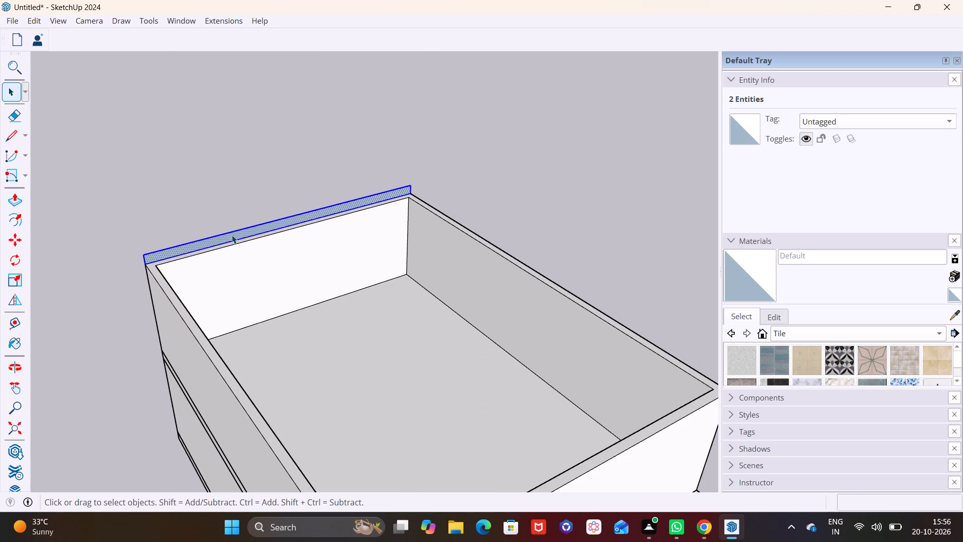
pyautogui.rightClick(232, 234)
pyautogui.click(262, 352)
# Inside the rectangle's group, Push/Pull its face over the whole building to the ledge's front corner, forming a 1' thick roof slab.
pyautogui.doubleClick(216, 243)
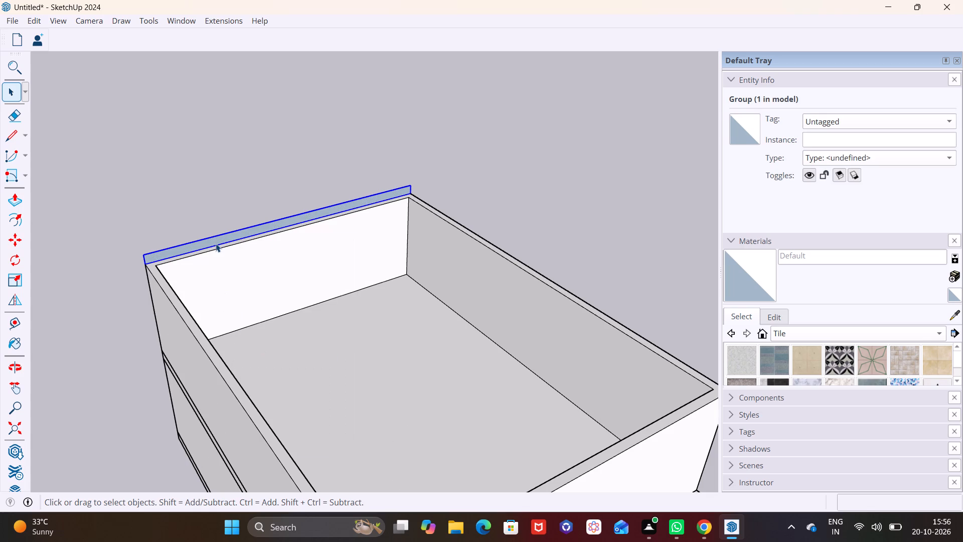
pyautogui.doubleClick(215, 240)
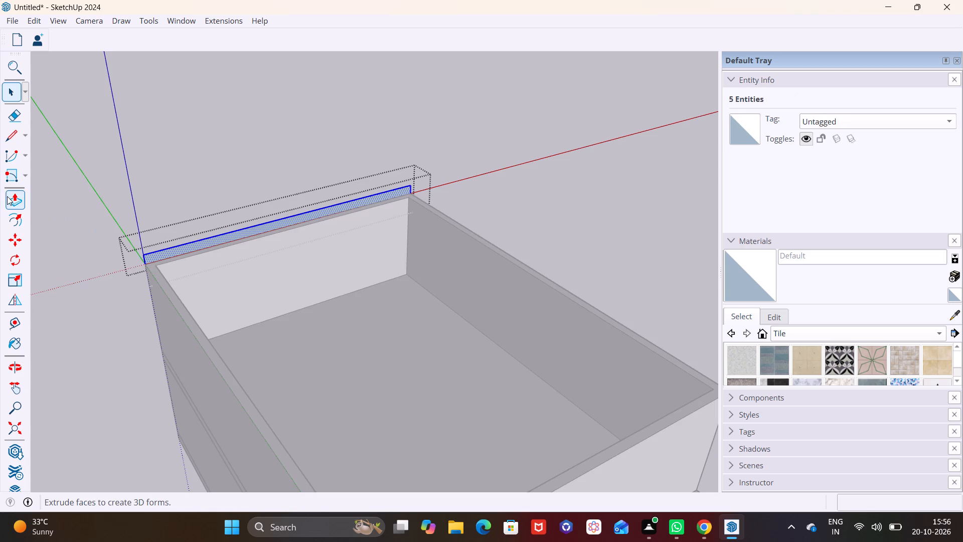
pyautogui.click(7, 196)
pyautogui.click(163, 254)
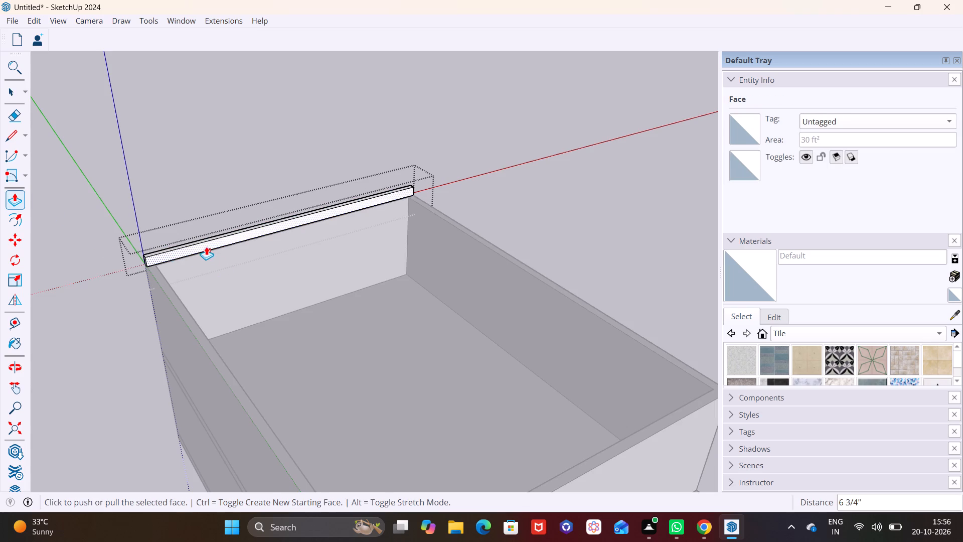
pyautogui.click(207, 246)
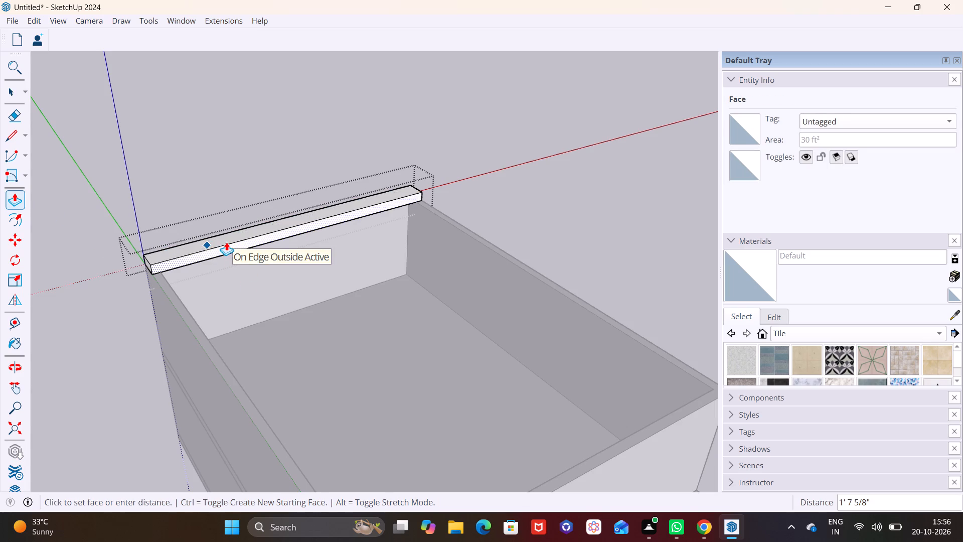
pyautogui.click(226, 242)
pyautogui.click(222, 251)
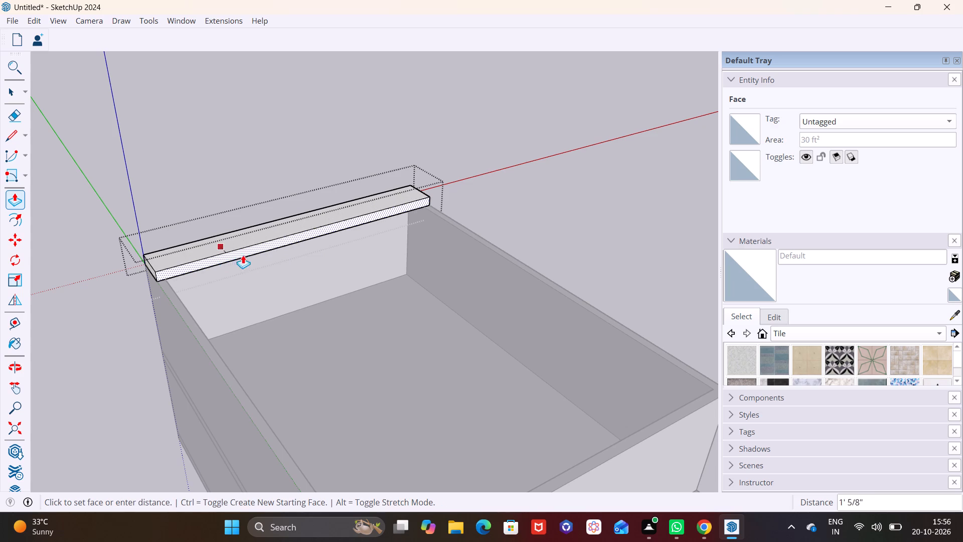
pyautogui.scroll(-9, 294, 294)
pyautogui.keyDown('shift'); pyautogui.moveTo(304, 331); pyautogui.dragTo(294, 194, button='middle'); pyautogui.keyUp('shift')
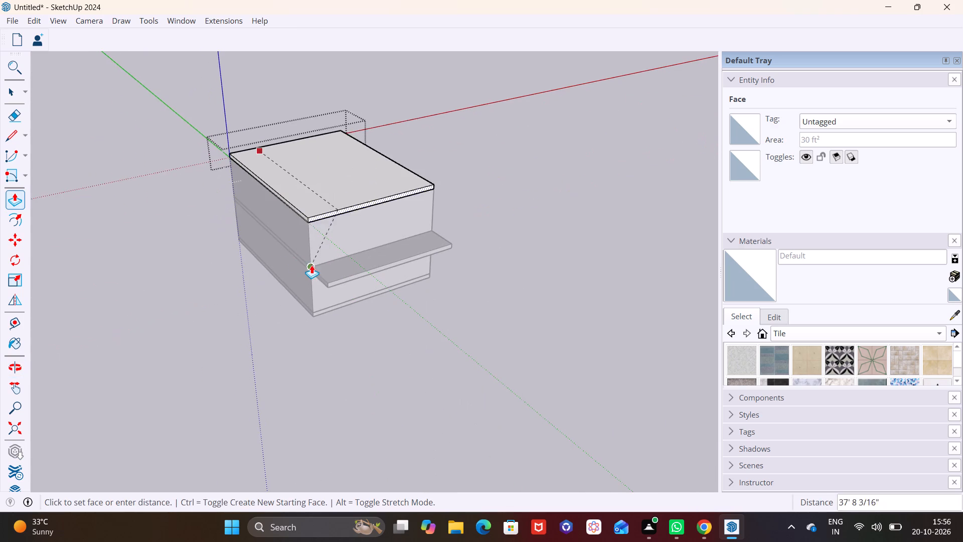
pyautogui.scroll(7, 323, 273)
pyautogui.click(336, 297)
pyautogui.press('space')
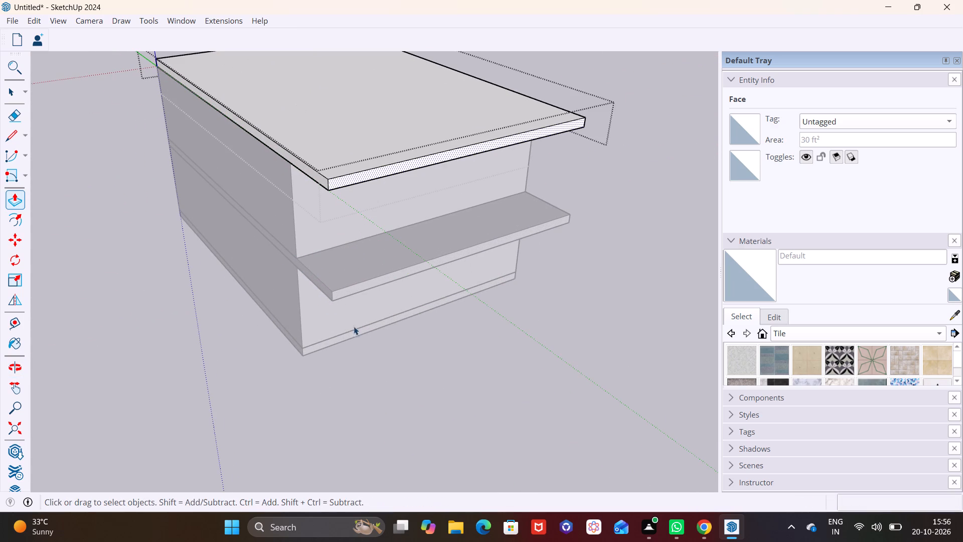
pyautogui.click(405, 353)
# Examine the roof slab and the projecting ledge from the front and the side.
pyautogui.moveTo(407, 349); pyautogui.dragTo(274, 282, button='middle')
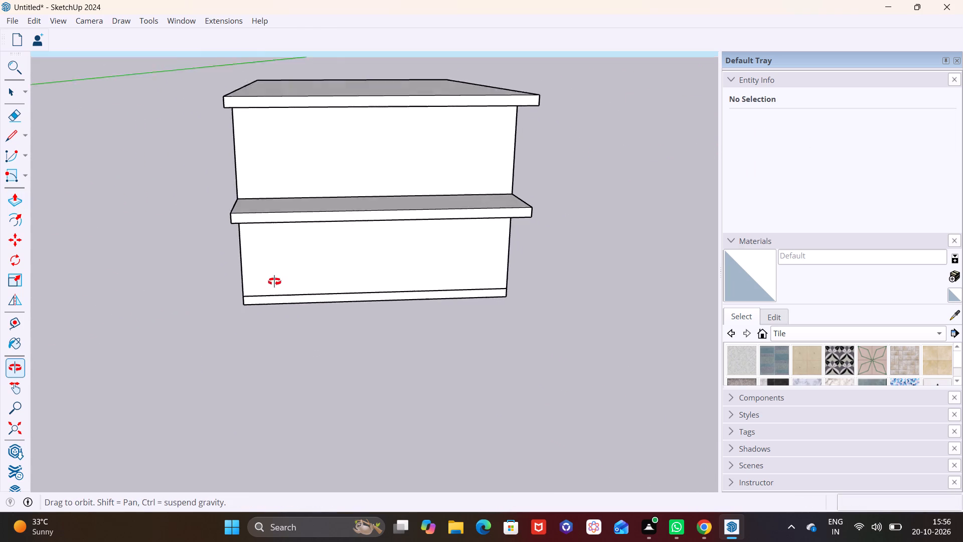
pyautogui.moveTo(274, 282); pyautogui.dragTo(243, 262, button='middle')
pyautogui.keyDown('shift'); pyautogui.moveTo(346, 243); pyautogui.dragTo(290, 331, button='middle'); pyautogui.keyUp('shift')
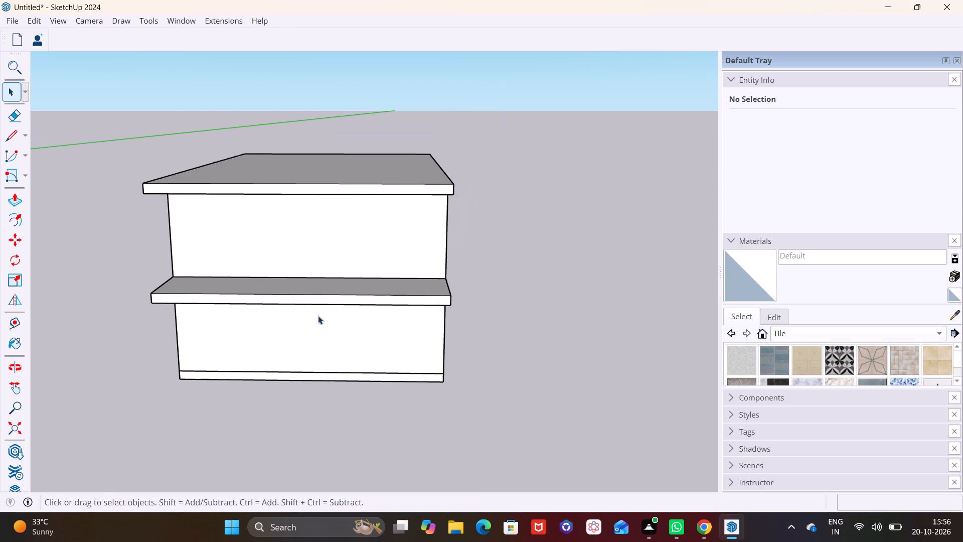
pyautogui.moveTo(326, 311); pyautogui.dragTo(243, 309, button='middle')
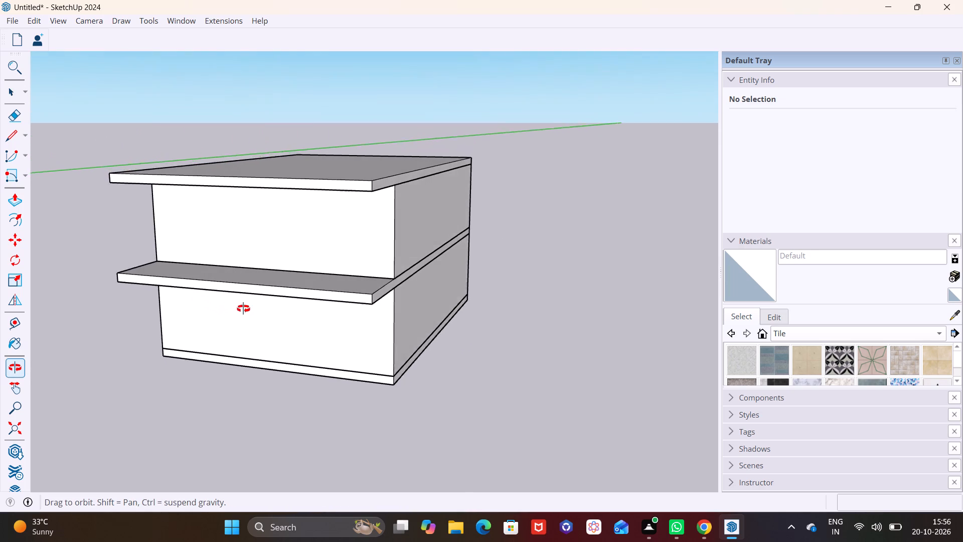
pyautogui.moveTo(243, 309); pyautogui.dragTo(284, 295, button='middle')
pyautogui.scroll(2, 376, 258)
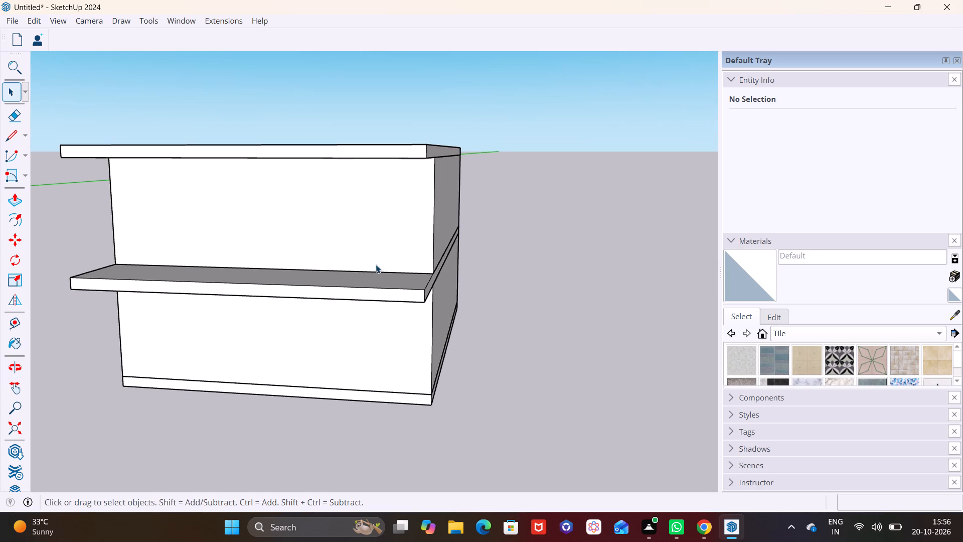
pyautogui.moveTo(376, 268); pyautogui.dragTo(319, 292, button='middle')
pyautogui.moveTo(333, 295); pyautogui.dragTo(293, 292, button='middle')
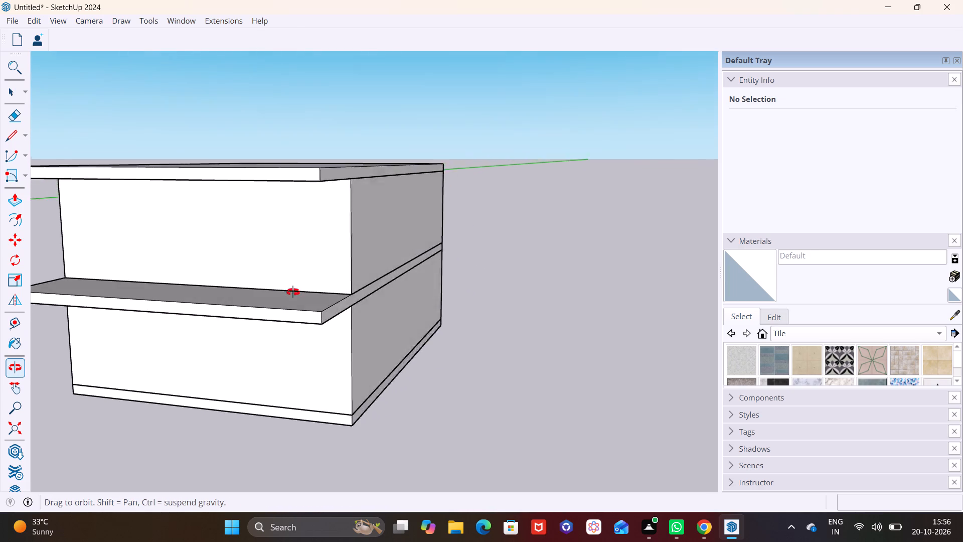
pyautogui.moveTo(293, 292); pyautogui.dragTo(351, 351, button='middle')
pyautogui.scroll(5, 364, 354)
pyautogui.moveTo(360, 362); pyautogui.dragTo(381, 320, button='middle')
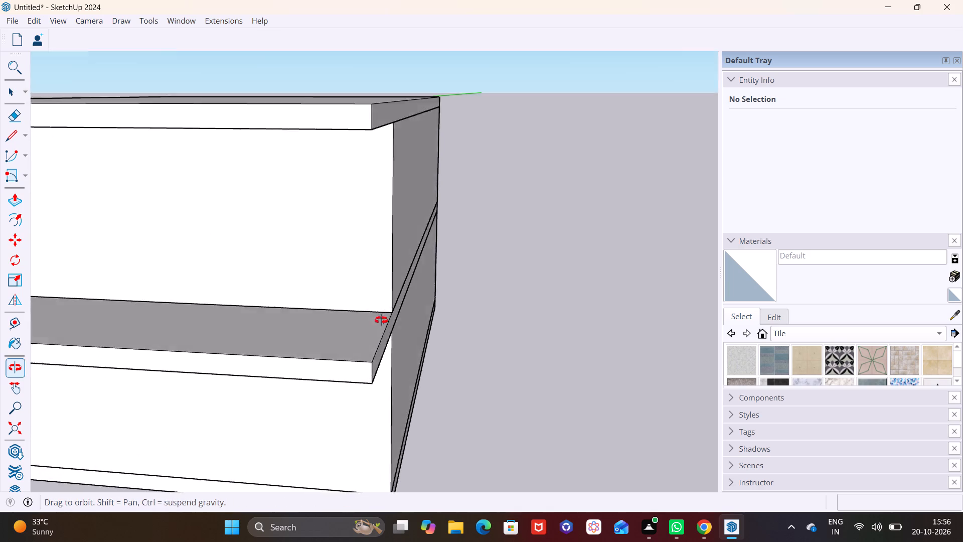
pyautogui.moveTo(381, 320); pyautogui.dragTo(411, 363, button='middle')
pyautogui.moveTo(411, 371); pyautogui.dragTo(407, 437, button='middle')
pyautogui.keyDown('shift'); pyautogui.moveTo(421, 382); pyautogui.dragTo(421, 315, button='middle'); pyautogui.keyUp('shift')
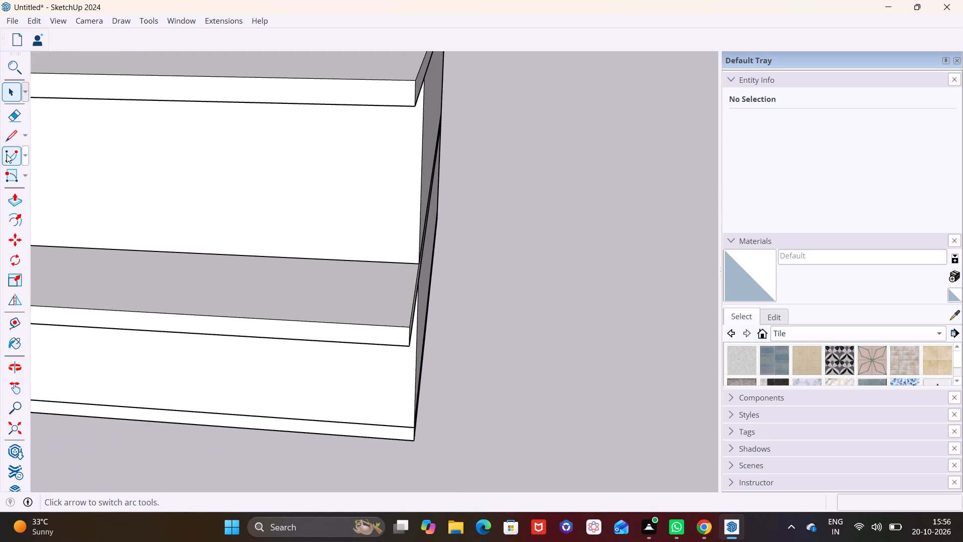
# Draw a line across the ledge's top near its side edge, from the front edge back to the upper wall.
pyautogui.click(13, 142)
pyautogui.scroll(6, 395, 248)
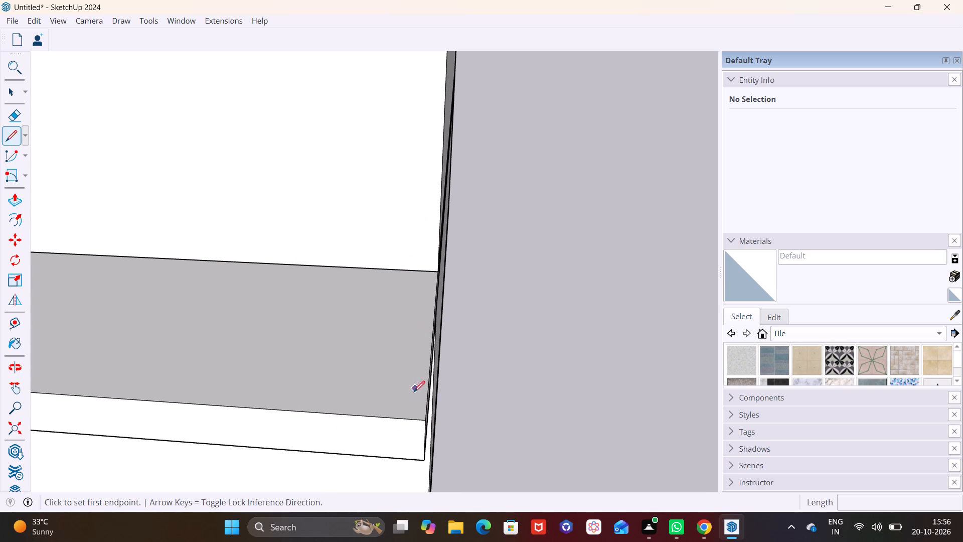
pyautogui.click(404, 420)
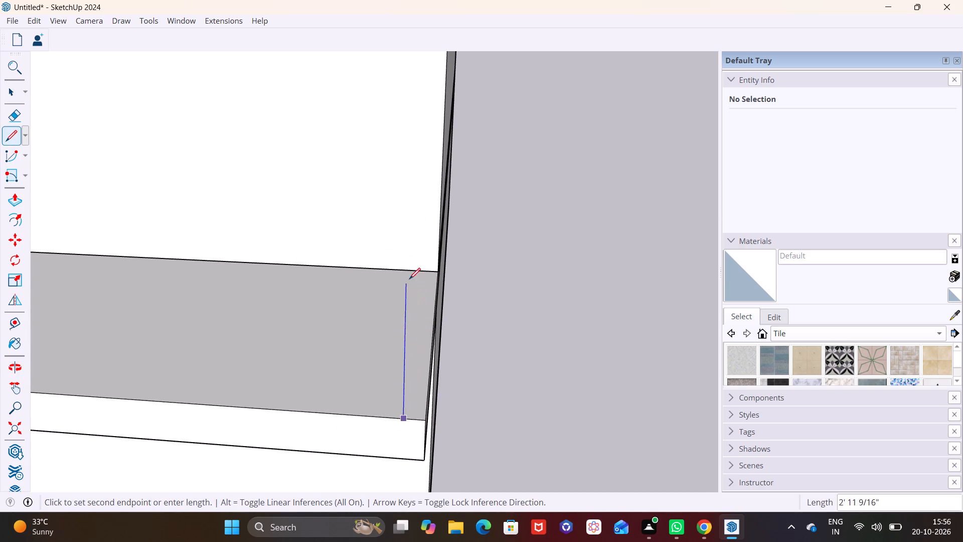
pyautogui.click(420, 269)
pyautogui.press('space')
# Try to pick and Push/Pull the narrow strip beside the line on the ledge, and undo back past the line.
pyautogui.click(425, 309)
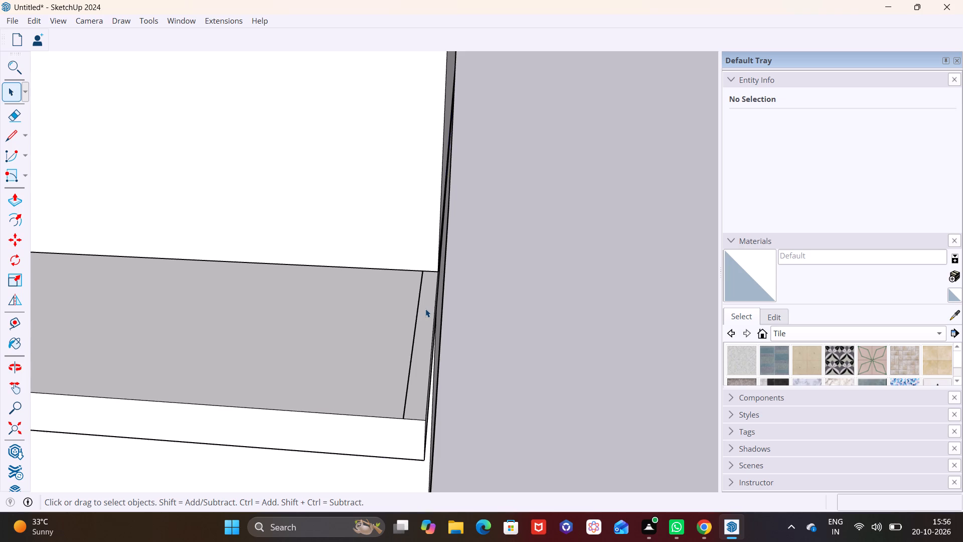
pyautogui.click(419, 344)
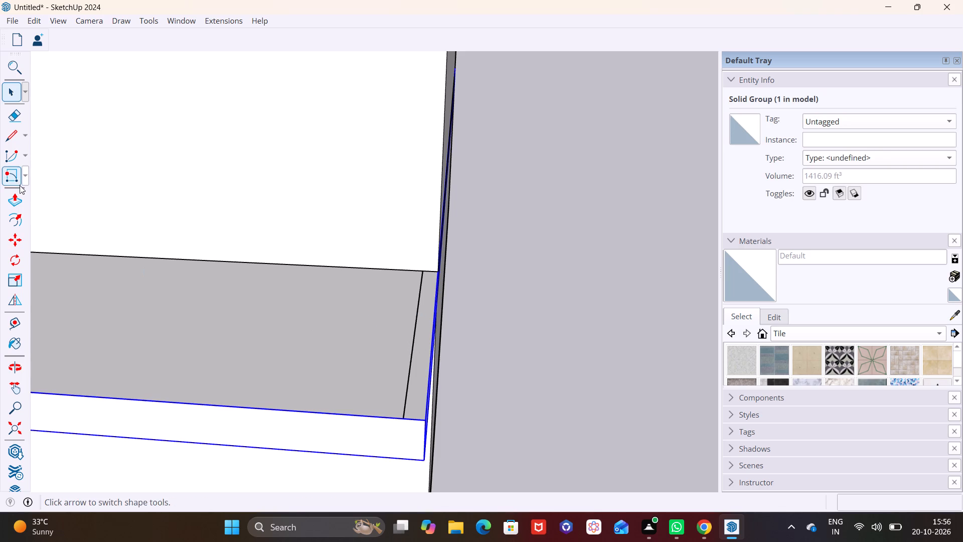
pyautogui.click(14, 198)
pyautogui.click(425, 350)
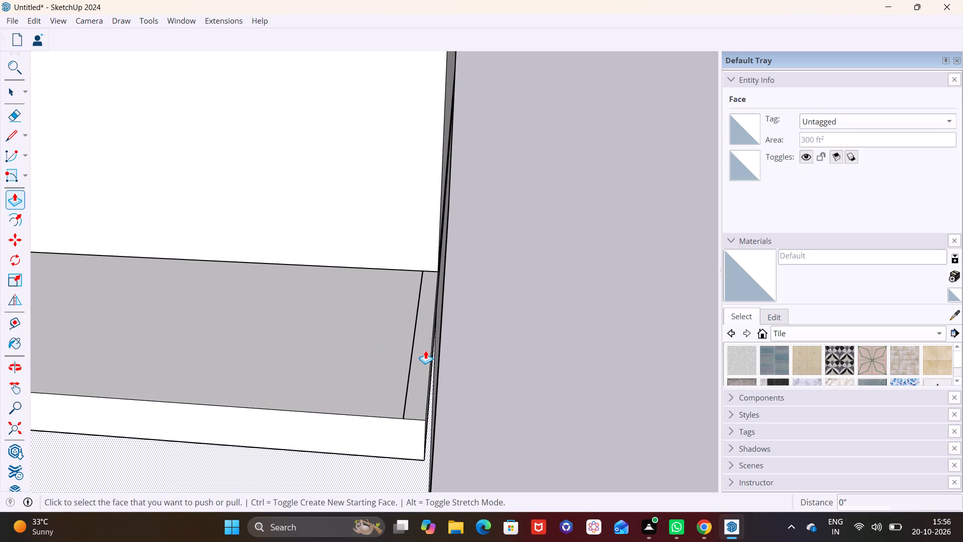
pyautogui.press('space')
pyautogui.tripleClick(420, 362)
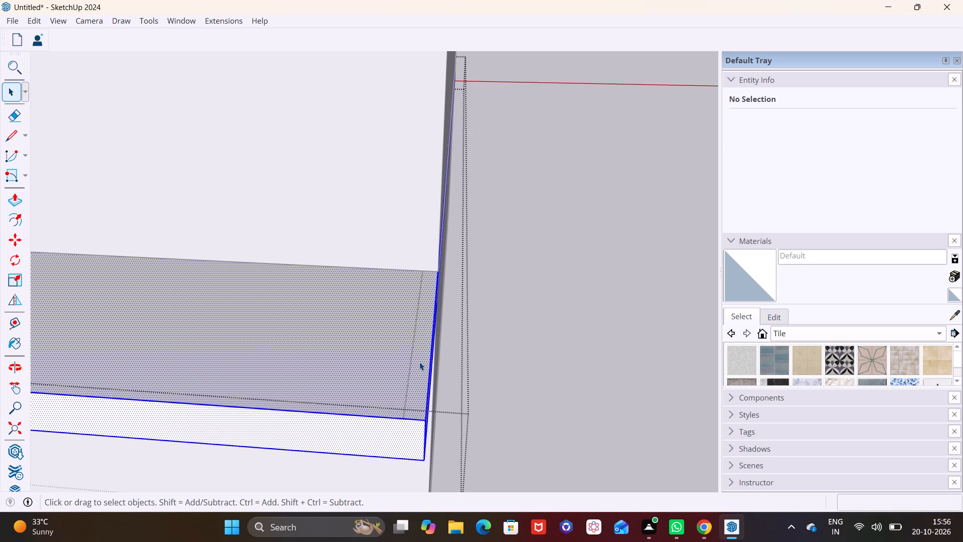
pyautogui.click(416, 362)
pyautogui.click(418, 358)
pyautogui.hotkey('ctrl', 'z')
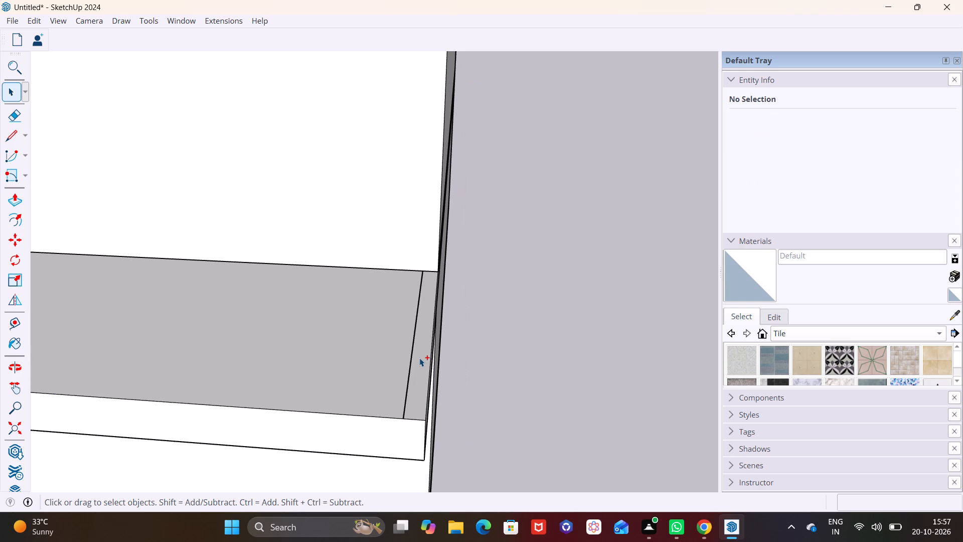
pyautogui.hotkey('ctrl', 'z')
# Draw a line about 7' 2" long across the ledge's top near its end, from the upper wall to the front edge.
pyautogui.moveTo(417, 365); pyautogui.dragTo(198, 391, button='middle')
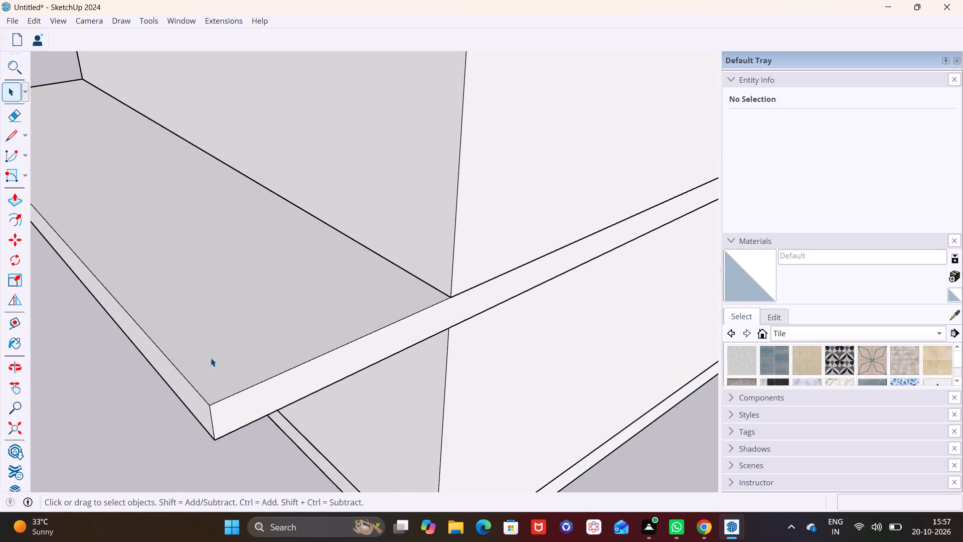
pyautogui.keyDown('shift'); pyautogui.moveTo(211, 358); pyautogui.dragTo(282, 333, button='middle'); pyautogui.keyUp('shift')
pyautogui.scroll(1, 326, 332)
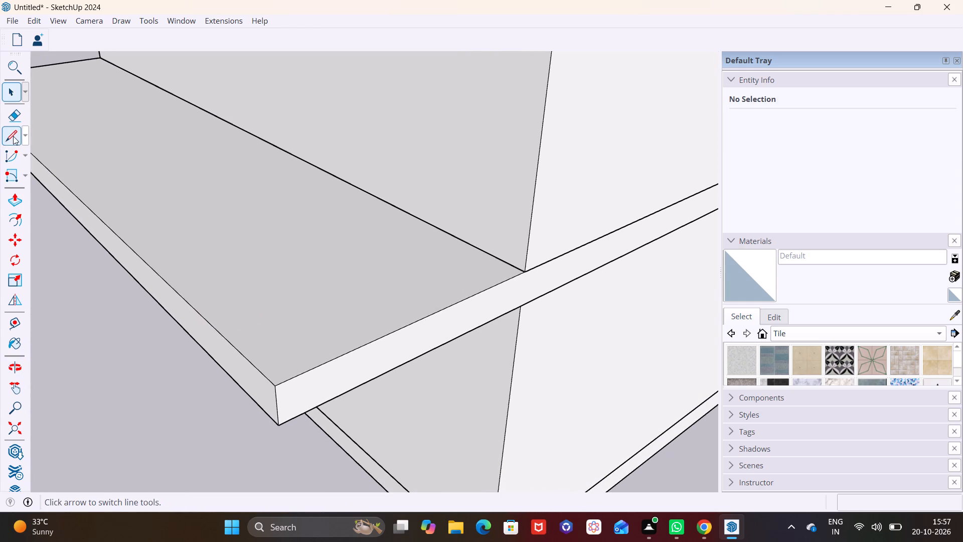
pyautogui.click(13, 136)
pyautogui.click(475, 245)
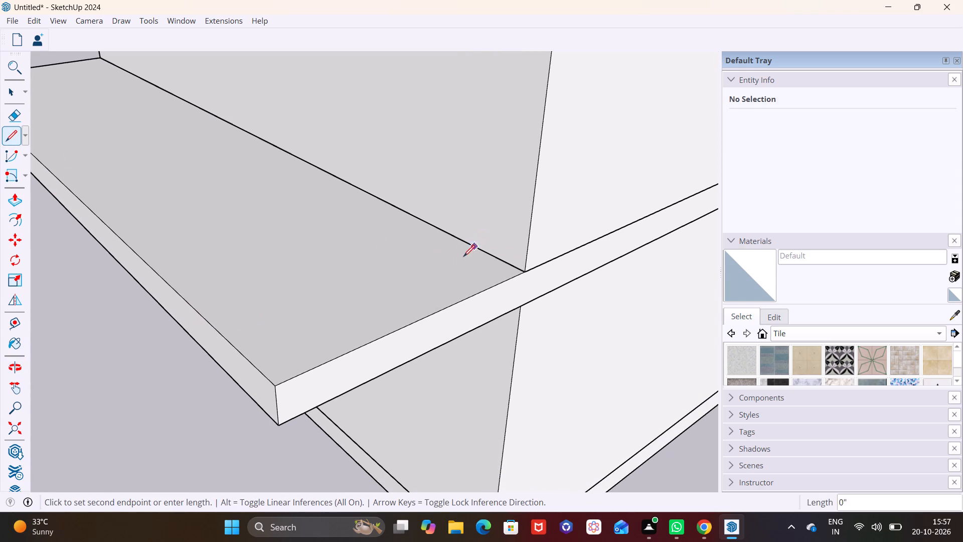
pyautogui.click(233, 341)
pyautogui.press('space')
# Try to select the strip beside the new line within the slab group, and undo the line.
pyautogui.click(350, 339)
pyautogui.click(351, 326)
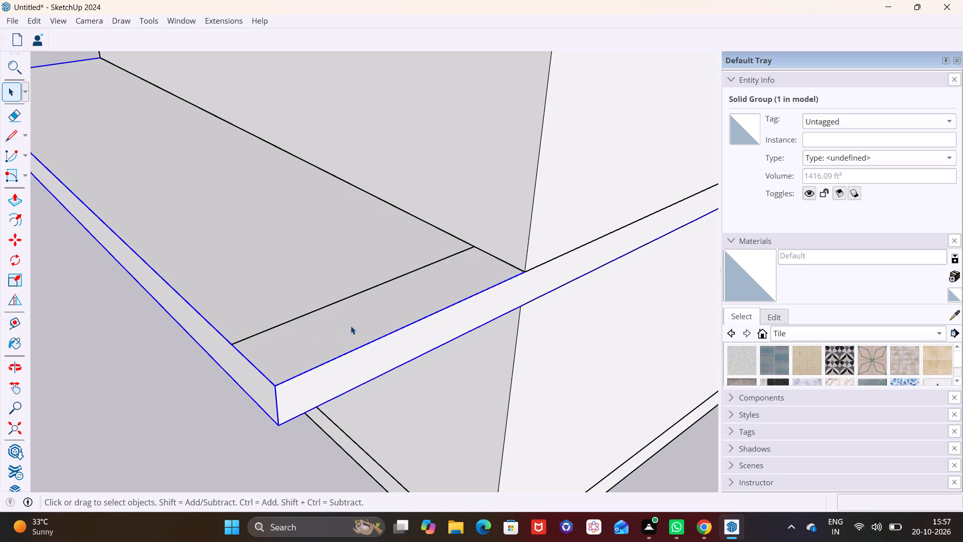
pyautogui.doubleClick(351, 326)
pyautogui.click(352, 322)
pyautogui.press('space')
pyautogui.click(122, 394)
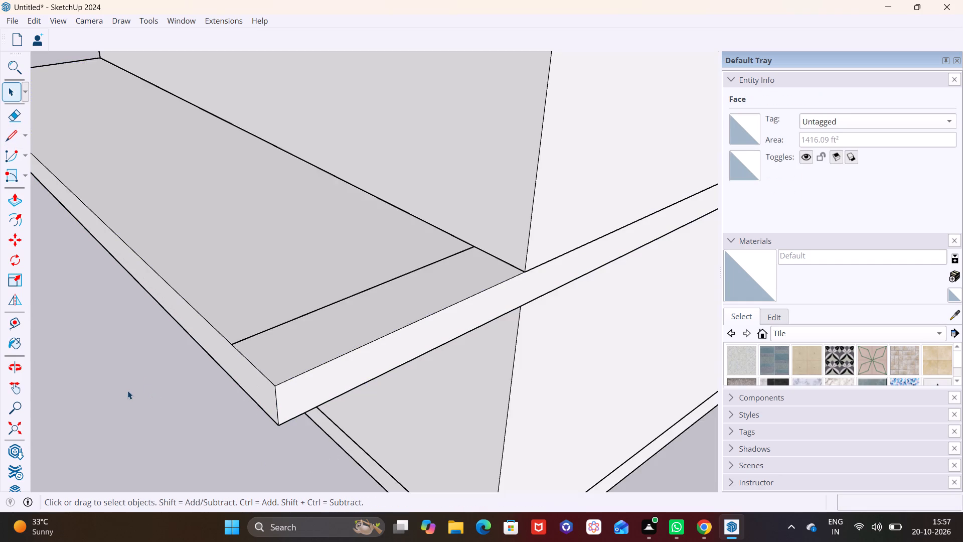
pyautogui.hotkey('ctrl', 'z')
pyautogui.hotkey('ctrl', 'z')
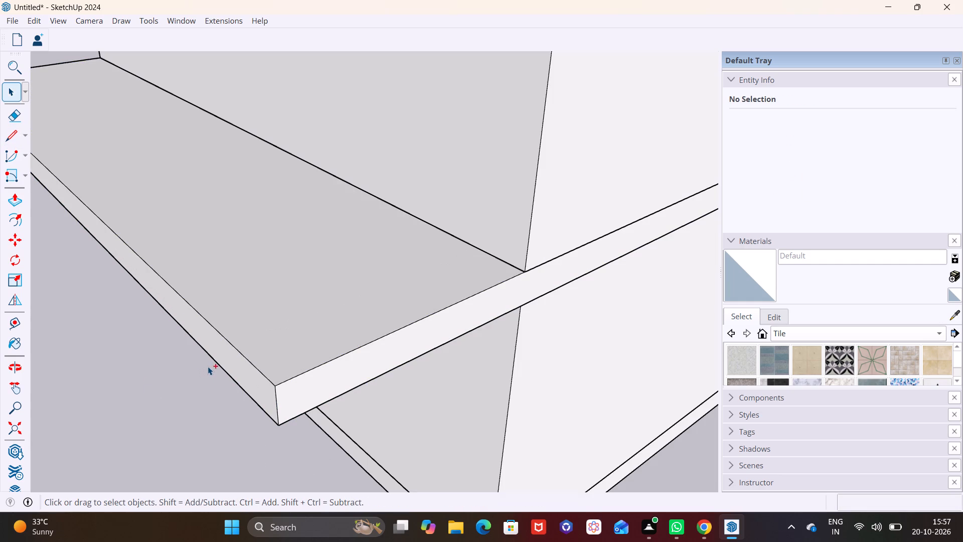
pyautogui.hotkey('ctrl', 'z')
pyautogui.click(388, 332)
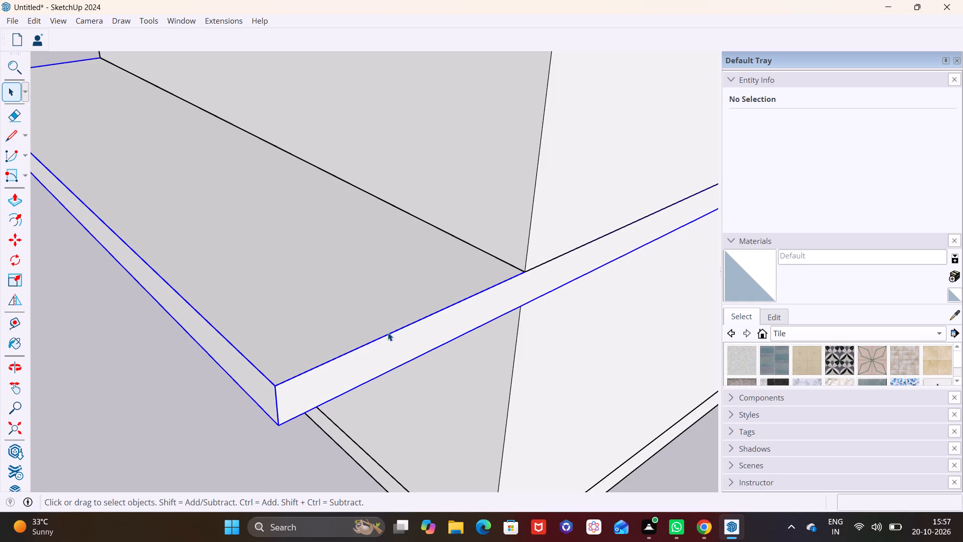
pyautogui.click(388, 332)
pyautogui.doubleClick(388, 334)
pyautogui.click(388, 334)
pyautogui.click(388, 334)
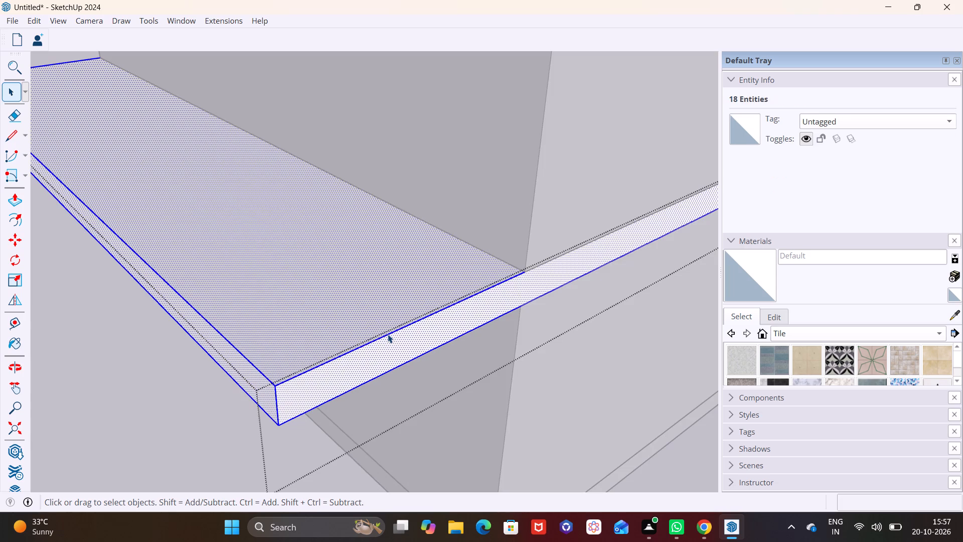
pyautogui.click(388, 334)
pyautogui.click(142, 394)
# Draw a narrow rectangle on the ledge's top near its side edge, running between the front edge and the upper wall.
pyautogui.scroll(-3, 248, 360)
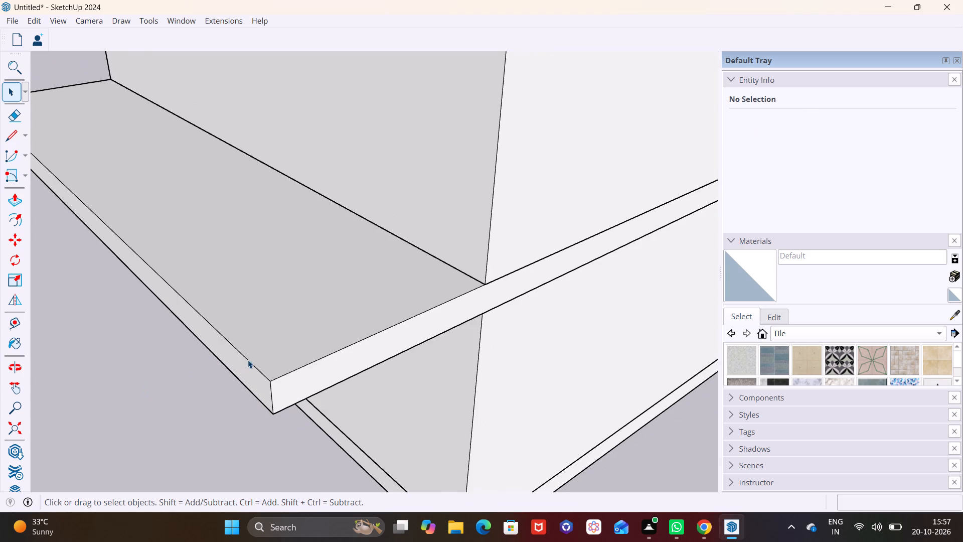
pyautogui.scroll(-2, 248, 360)
pyautogui.moveTo(306, 376); pyautogui.dragTo(307, 441, button='middle')
pyautogui.moveTo(299, 374); pyautogui.dragTo(263, 361, button='middle')
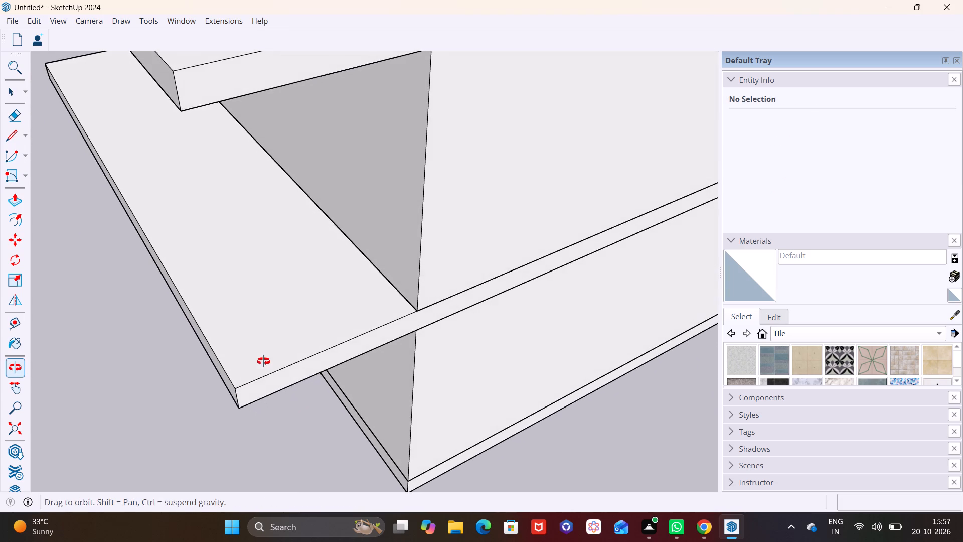
pyautogui.moveTo(263, 361); pyautogui.dragTo(262, 360, button='middle')
pyautogui.click(27, 172)
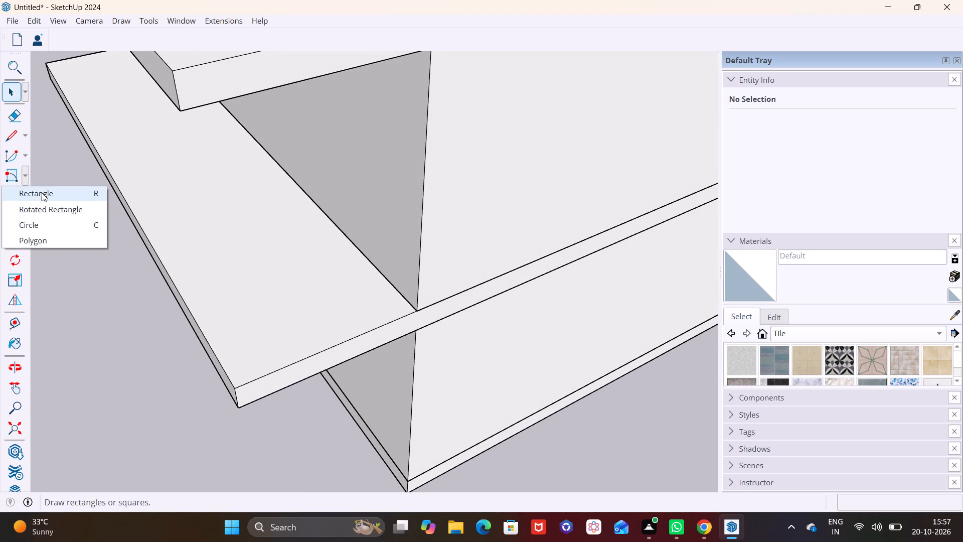
pyautogui.click(43, 194)
pyautogui.click(237, 327)
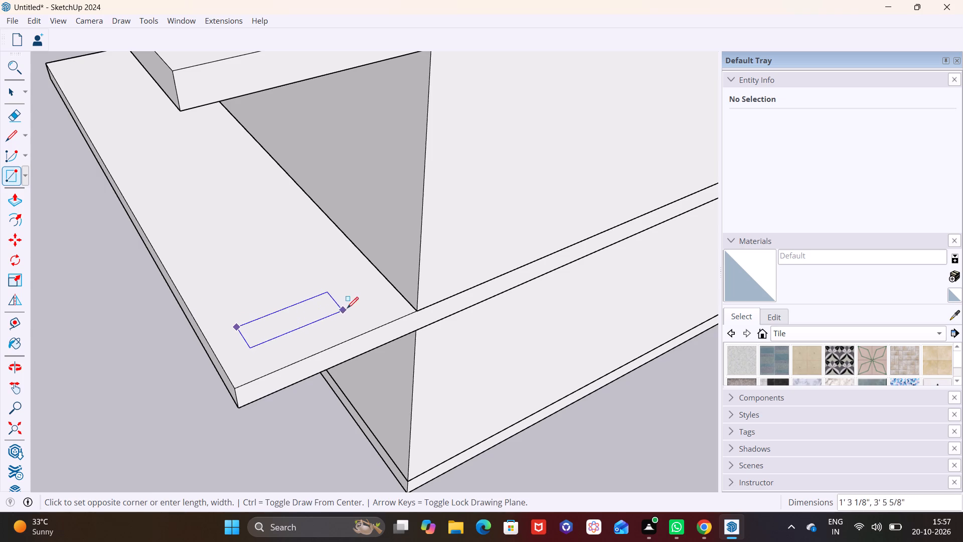
pyautogui.click(384, 294)
# Push/Pull the rectangle upward about 3' 3 1/4" into a block.
pyautogui.press('space')
pyautogui.click(350, 302)
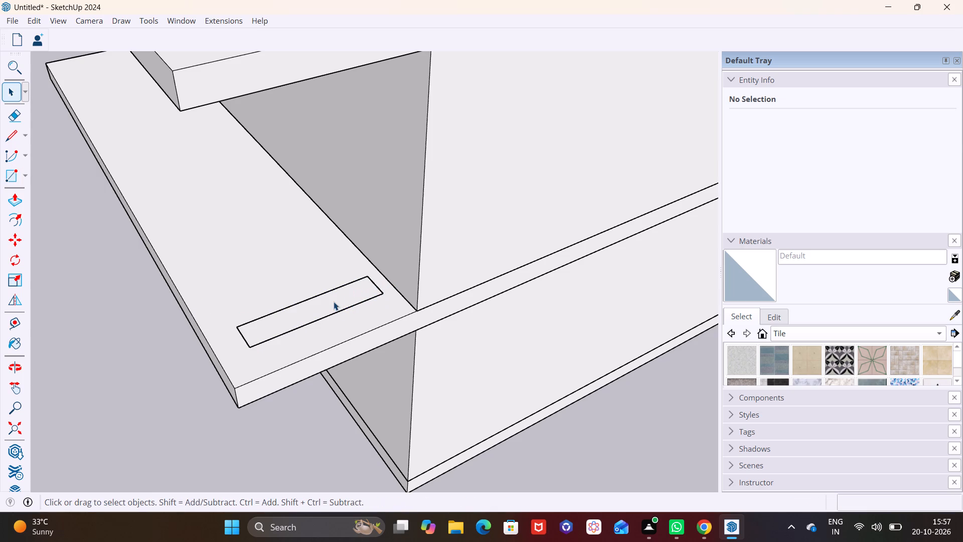
pyautogui.doubleClick(334, 302)
pyautogui.click(318, 303)
pyautogui.click(312, 313)
pyautogui.doubleClick(312, 313)
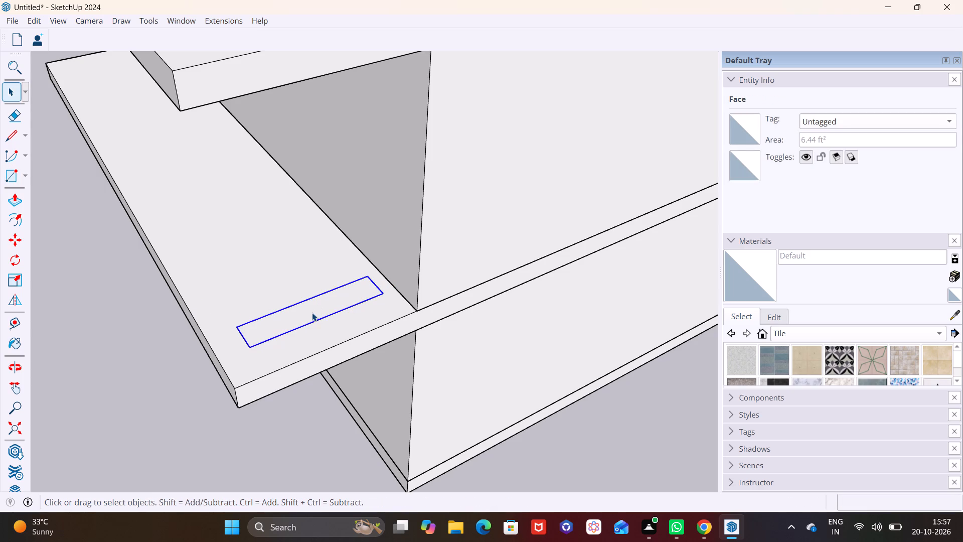
pyautogui.rightClick(312, 313)
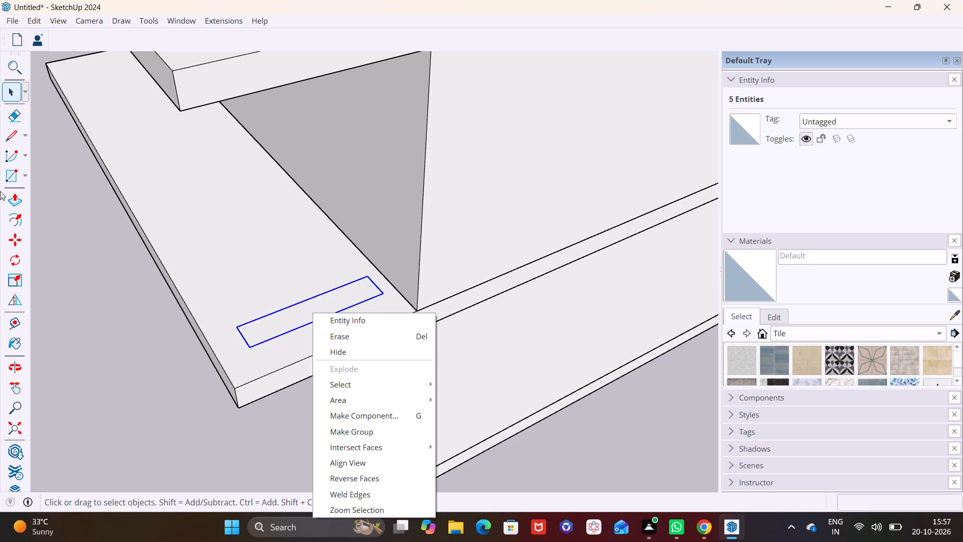
pyautogui.click(10, 197)
pyautogui.click(278, 319)
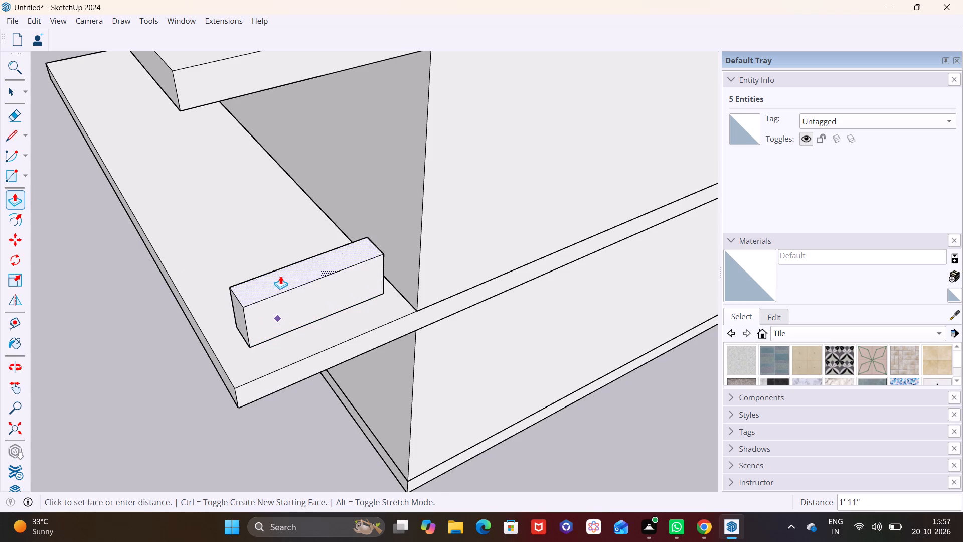
pyautogui.click(282, 247)
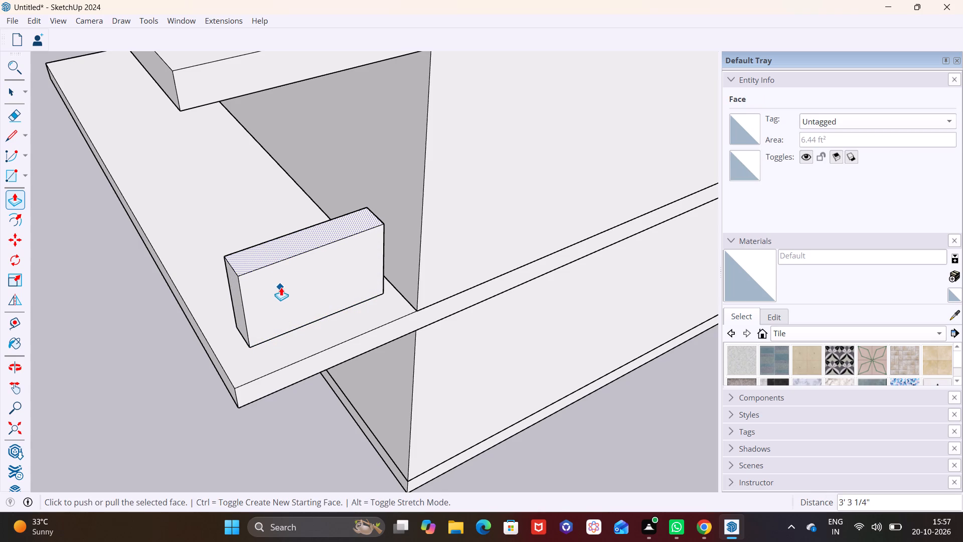
# Push/Pull the block's outer long face about 1' 5 9/16" outward, flush with the ledge's side edge.
pyautogui.press('space')
pyautogui.click(281, 287)
pyautogui.click(16, 195)
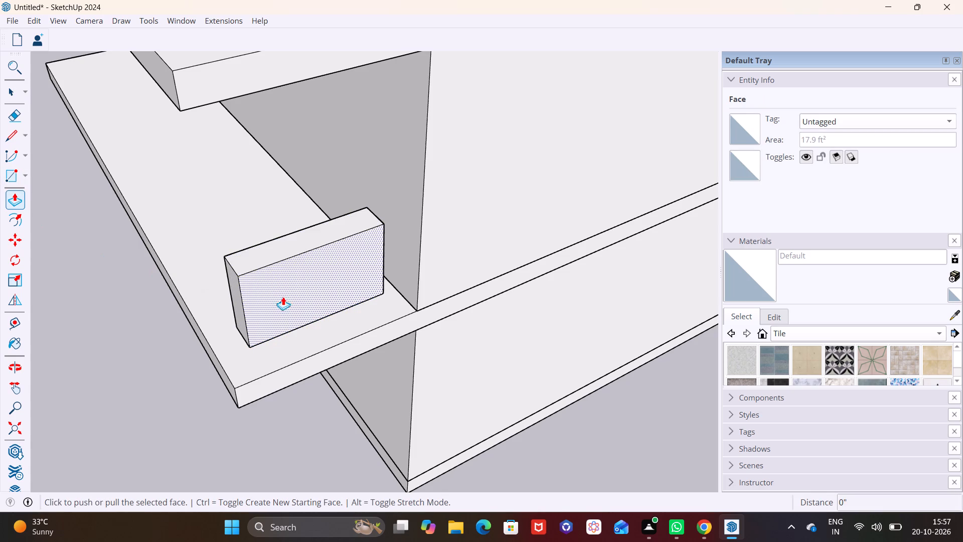
pyautogui.click(282, 292)
pyautogui.click(254, 380)
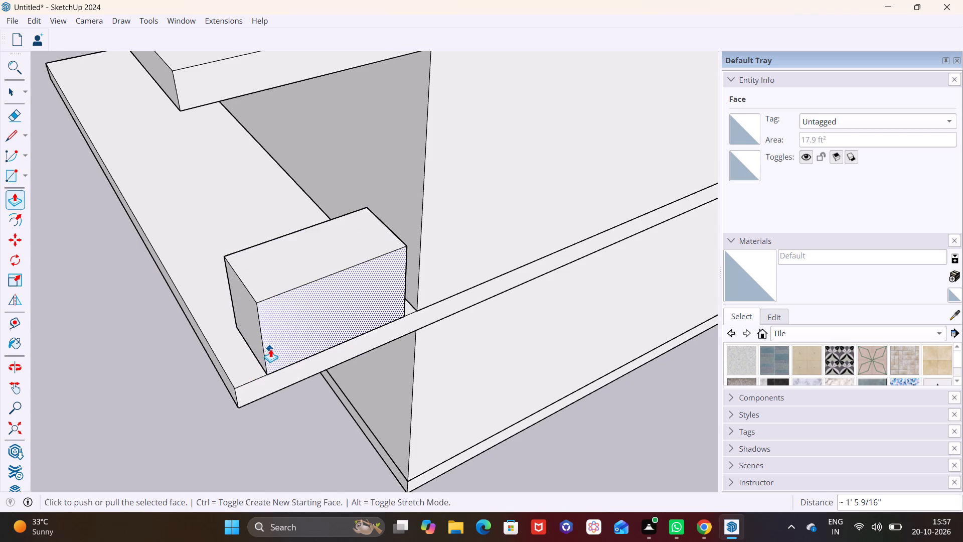
# Push/Pull the block's rear end face about 6 5/8" so it meets the upper wall.
pyautogui.moveTo(270, 349); pyautogui.dragTo(39, 321, button='middle')
pyautogui.scroll(5, 356, 263)
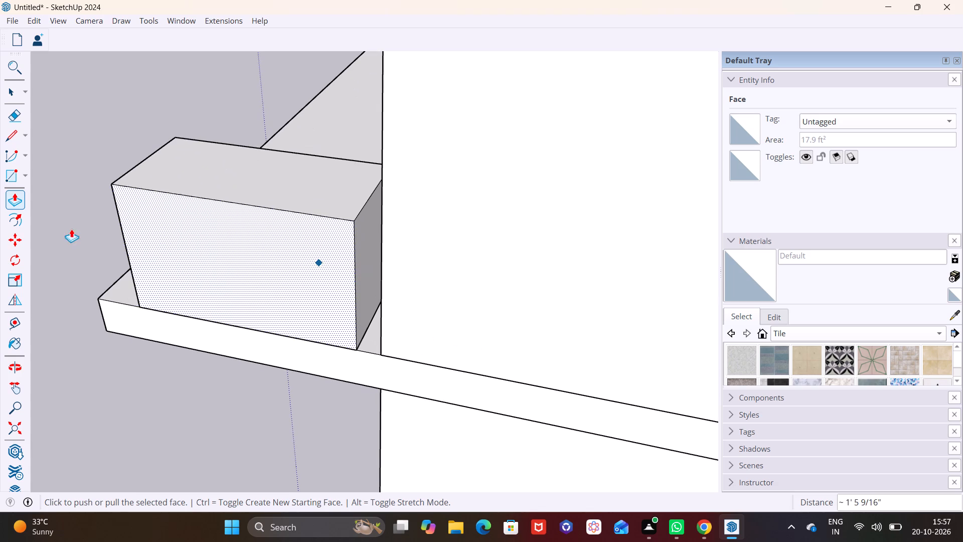
pyautogui.click(13, 89)
pyautogui.click(366, 272)
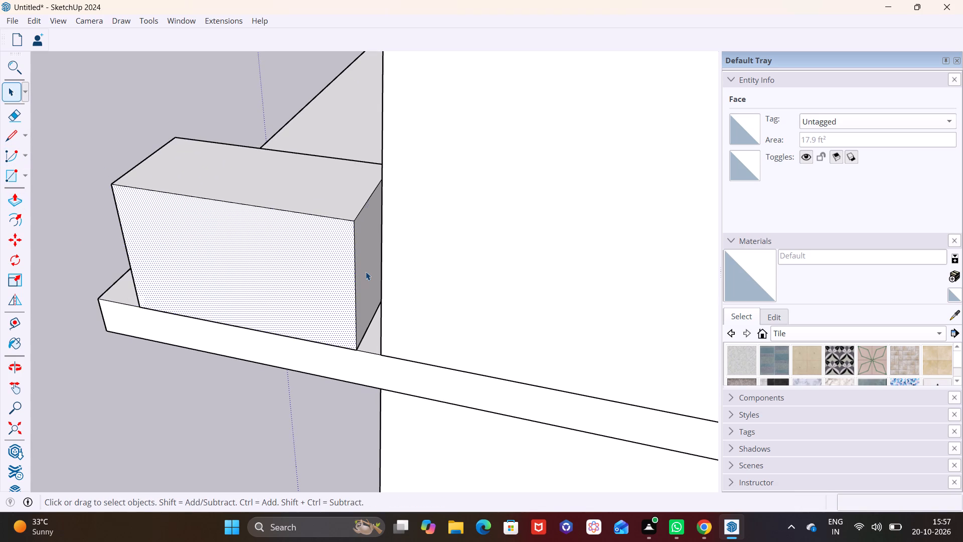
pyautogui.click(9, 199)
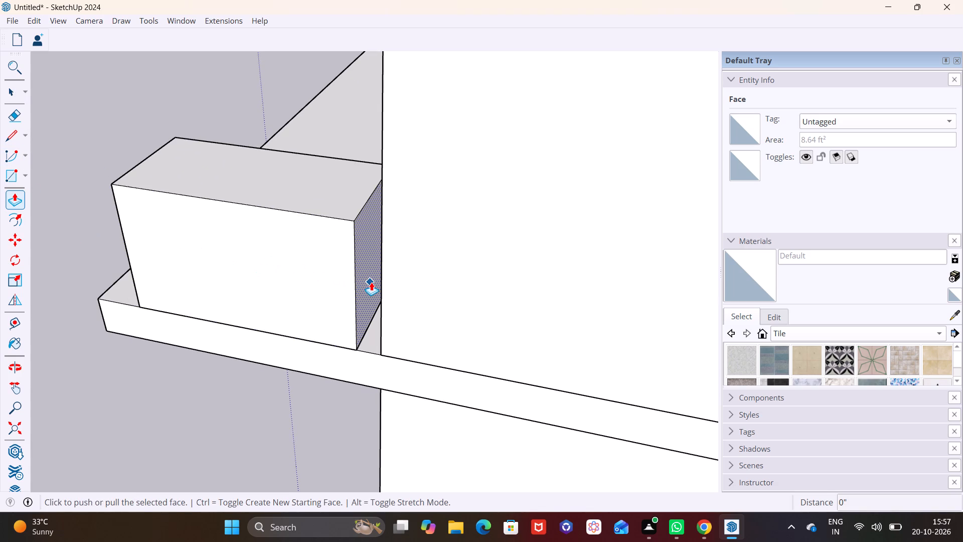
pyautogui.click(371, 282)
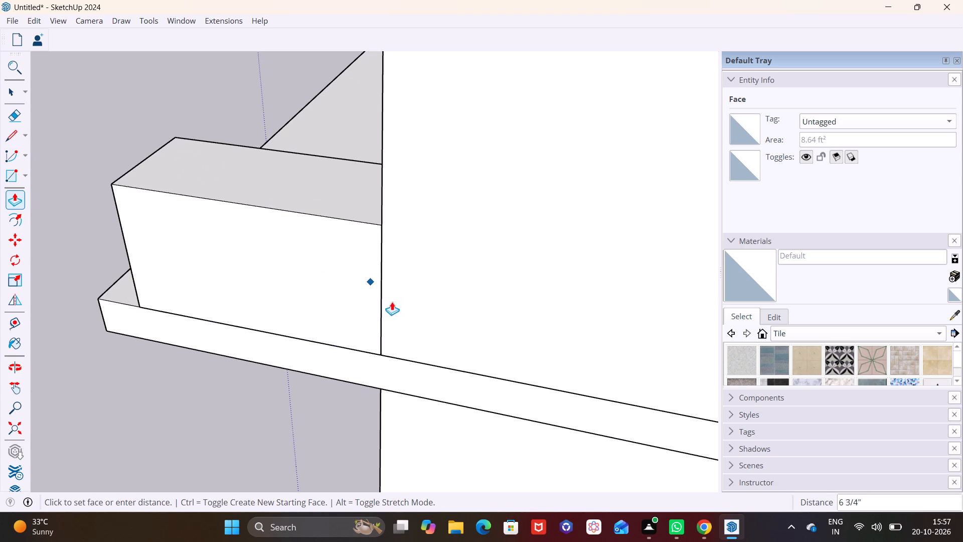
pyautogui.click(392, 302)
# Push/Pull the block's front end face about 1' 2" out to the ledge's front edge.
pyautogui.scroll(-3, 137, 251)
pyautogui.moveTo(138, 285); pyautogui.dragTo(401, 289, button='middle')
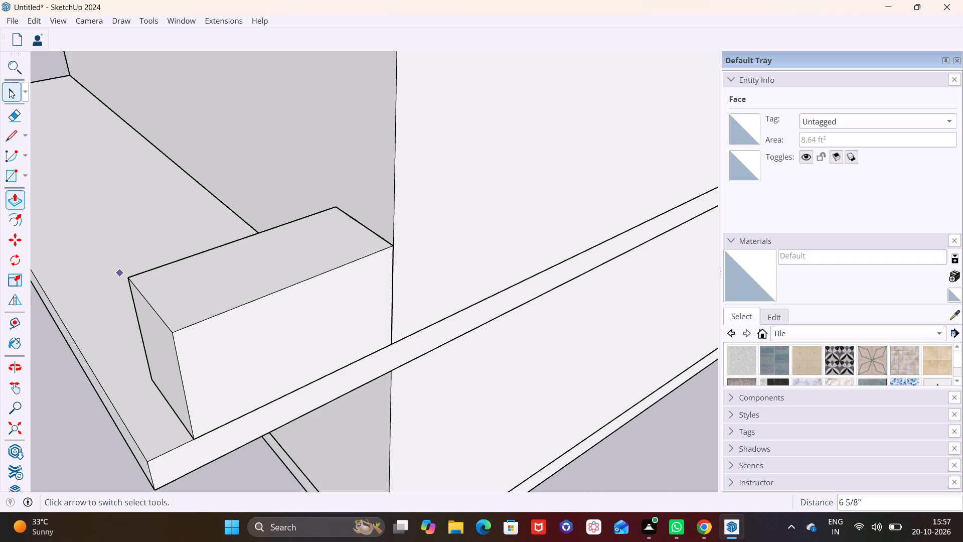
pyautogui.click(13, 97)
pyautogui.click(162, 341)
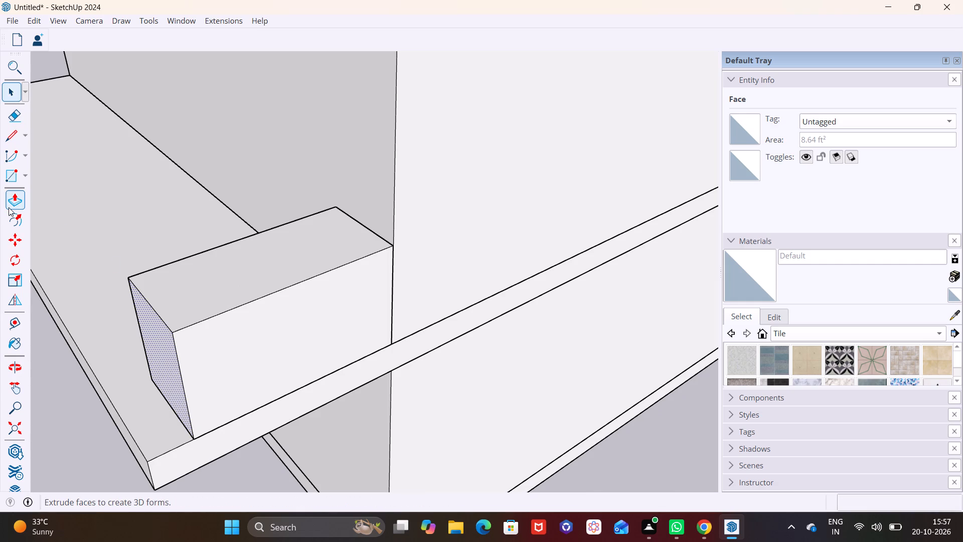
pyautogui.click(8, 200)
pyautogui.click(169, 370)
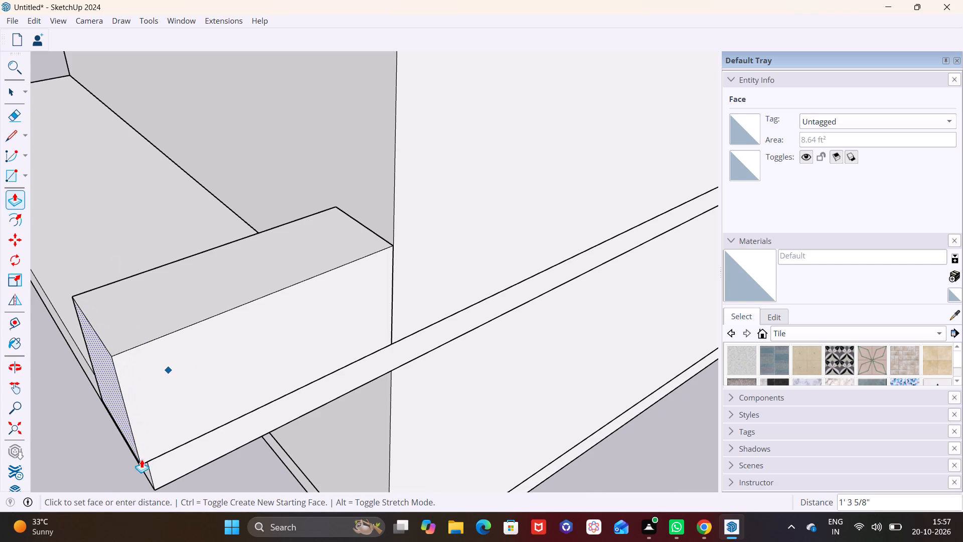
pyautogui.click(151, 472)
# Push/Pull the block's inner long face toward the ledge's side edge, thinning the block into a slim side parapet.
pyautogui.scroll(-4, 142, 372)
pyautogui.moveTo(145, 370); pyautogui.dragTo(410, 326, button='middle')
pyautogui.scroll(-6, 407, 328)
pyautogui.moveTo(294, 382); pyautogui.dragTo(480, 321, button='middle')
pyautogui.moveTo(436, 377); pyautogui.dragTo(539, 388, button='middle')
pyautogui.press('space')
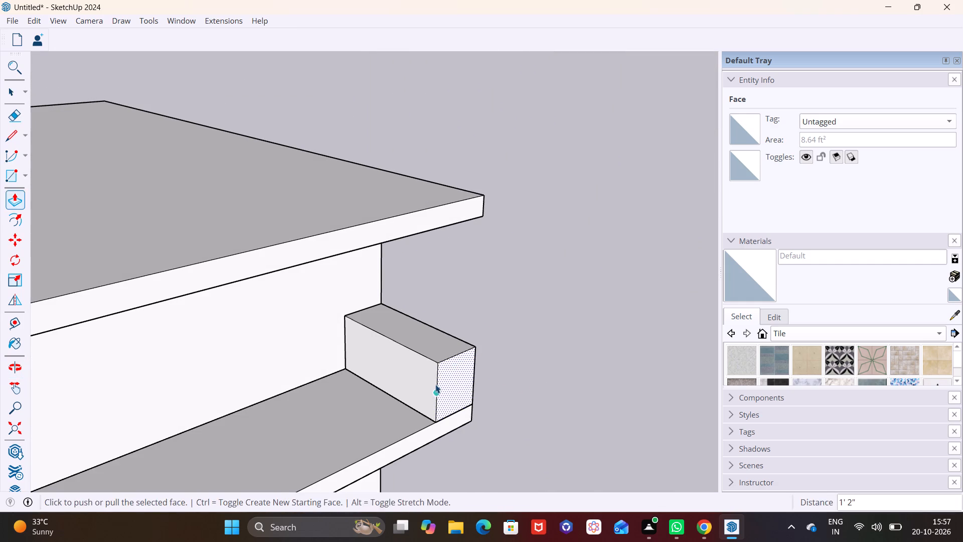
pyautogui.click(435, 384)
pyautogui.click(408, 380)
pyautogui.scroll(7, 408, 379)
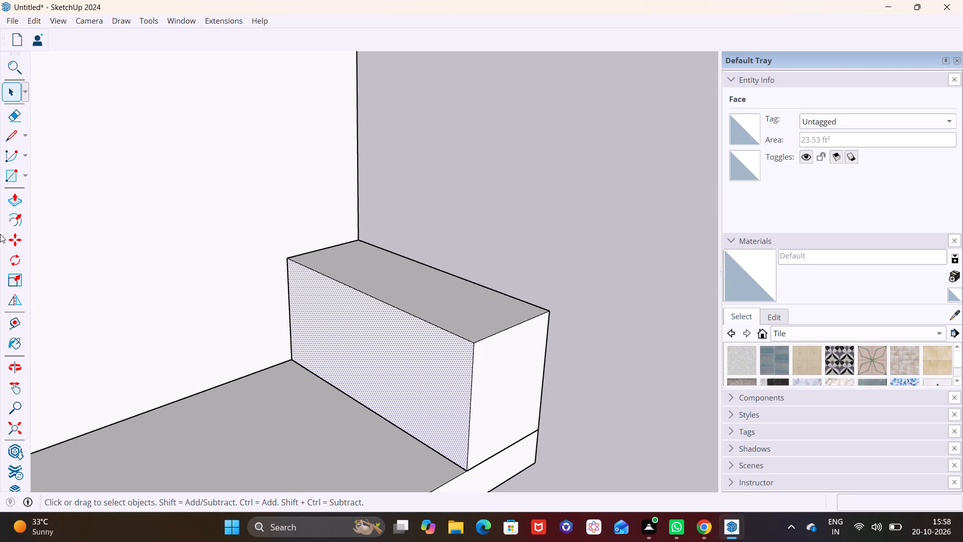
pyautogui.click(16, 202)
pyautogui.click(444, 358)
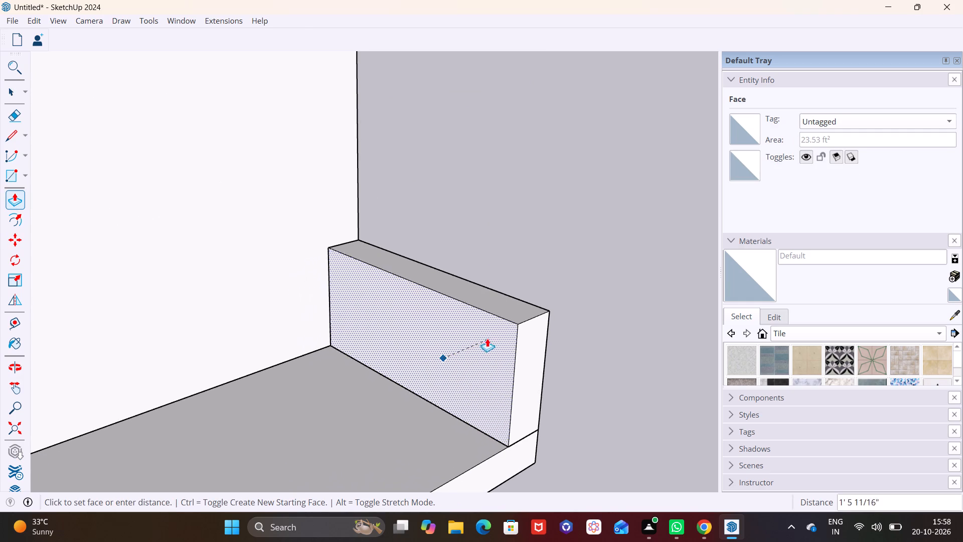
pyautogui.click(502, 335)
pyautogui.press('space')
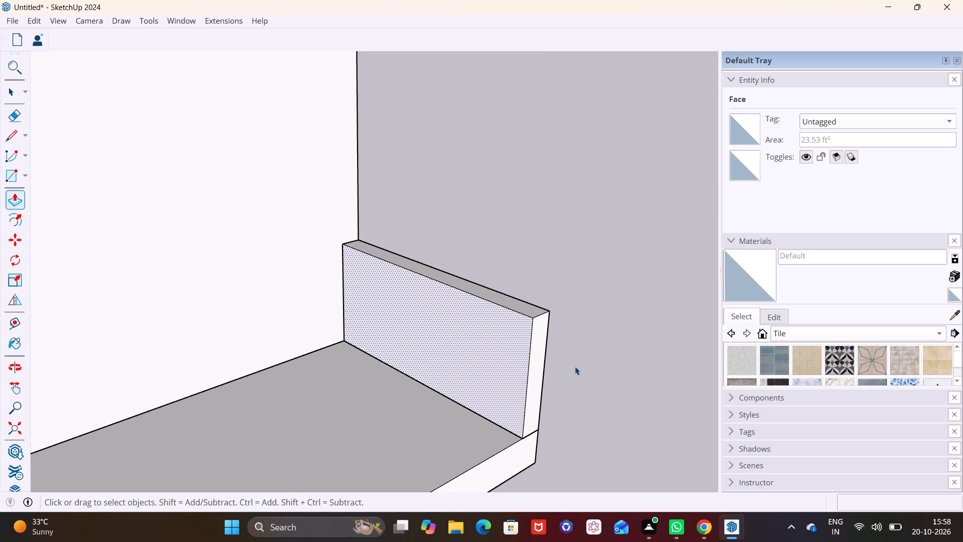
pyautogui.click(576, 365)
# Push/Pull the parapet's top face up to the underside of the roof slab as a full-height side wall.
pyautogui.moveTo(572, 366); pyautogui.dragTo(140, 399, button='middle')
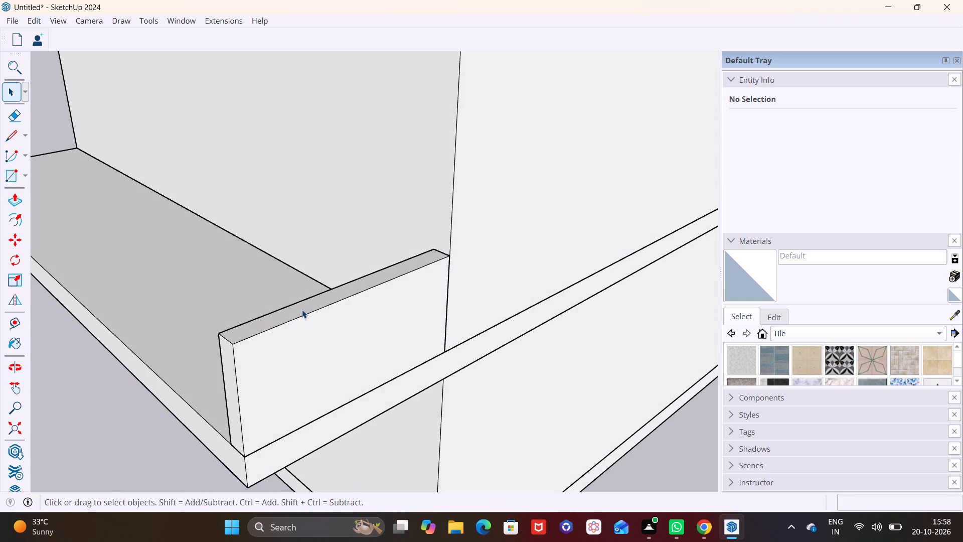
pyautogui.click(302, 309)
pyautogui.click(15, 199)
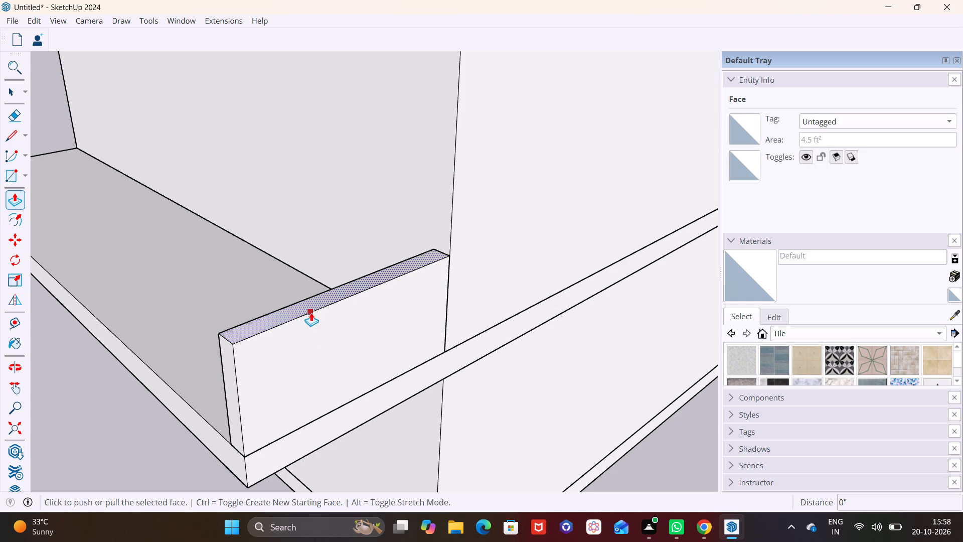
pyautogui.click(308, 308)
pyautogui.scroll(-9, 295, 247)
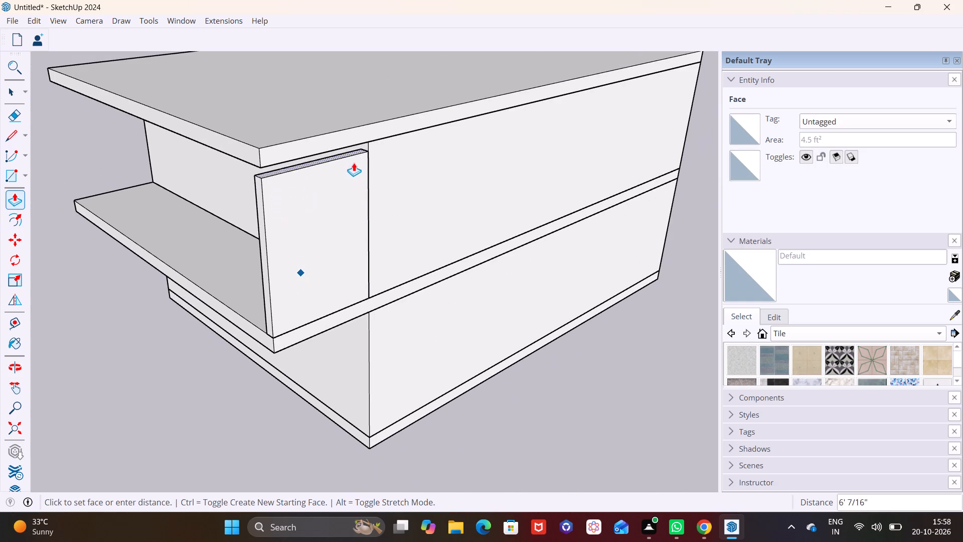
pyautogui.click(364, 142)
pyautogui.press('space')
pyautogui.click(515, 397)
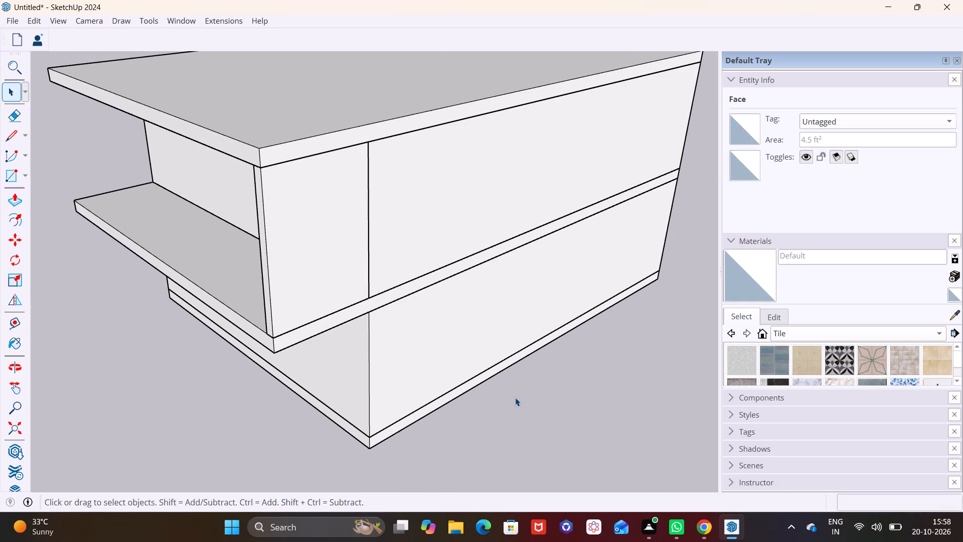
# Examine the full-height side wall between the ledge and the roof slab from the front and side.
pyautogui.moveTo(145, 282); pyautogui.dragTo(324, 246, button='middle')
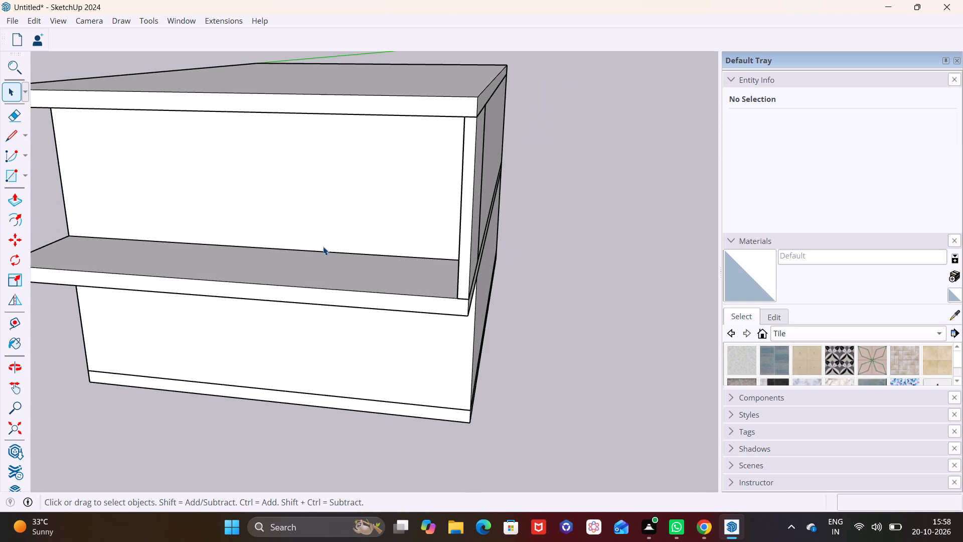
pyautogui.scroll(-2, 312, 250)
pyautogui.keyDown('shift'); pyautogui.moveTo(309, 258); pyautogui.dragTo(337, 259, button='middle'); pyautogui.keyUp('shift')
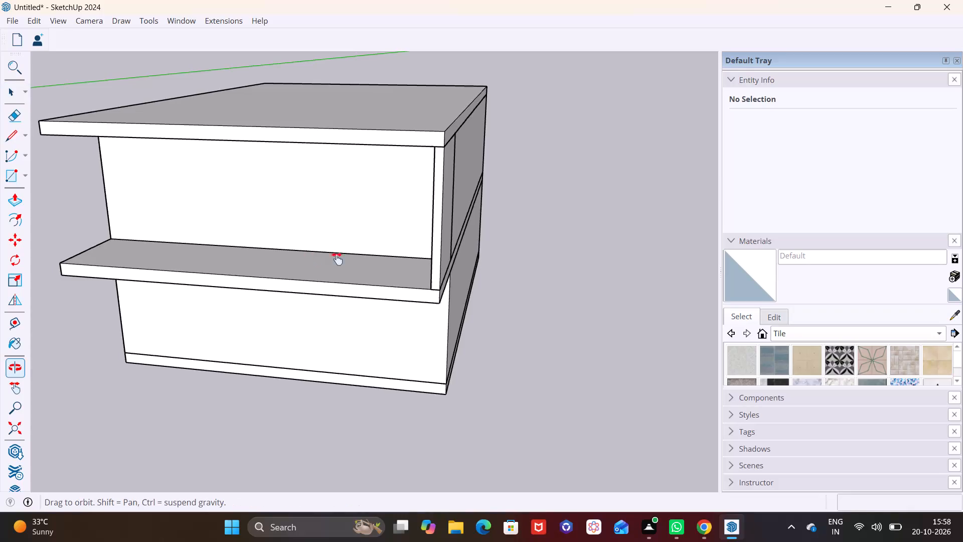
pyautogui.keyDown('shift'); pyautogui.moveTo(337, 259); pyautogui.dragTo(392, 253, button='middle'); pyautogui.keyUp('shift')
pyautogui.moveTo(372, 273); pyautogui.dragTo(220, 257, button='middle')
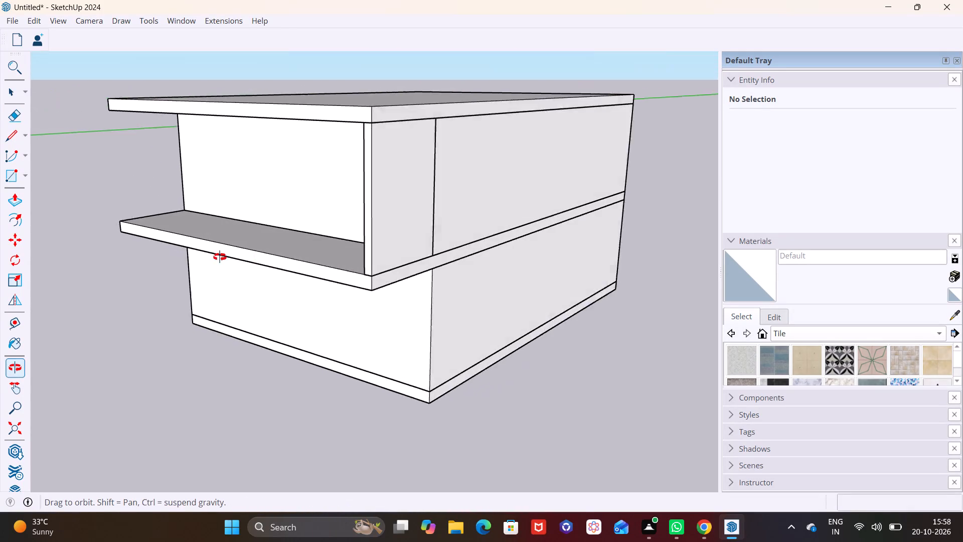
pyautogui.moveTo(220, 257); pyautogui.dragTo(205, 255, button='middle')
pyautogui.scroll(2, 316, 249)
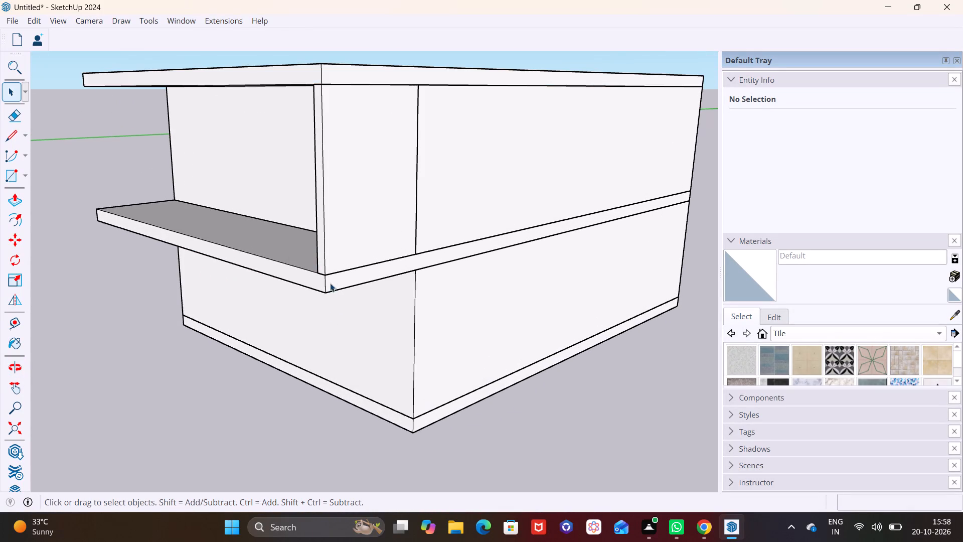
pyautogui.scroll(4, 331, 279)
pyautogui.scroll(-6, 326, 270)
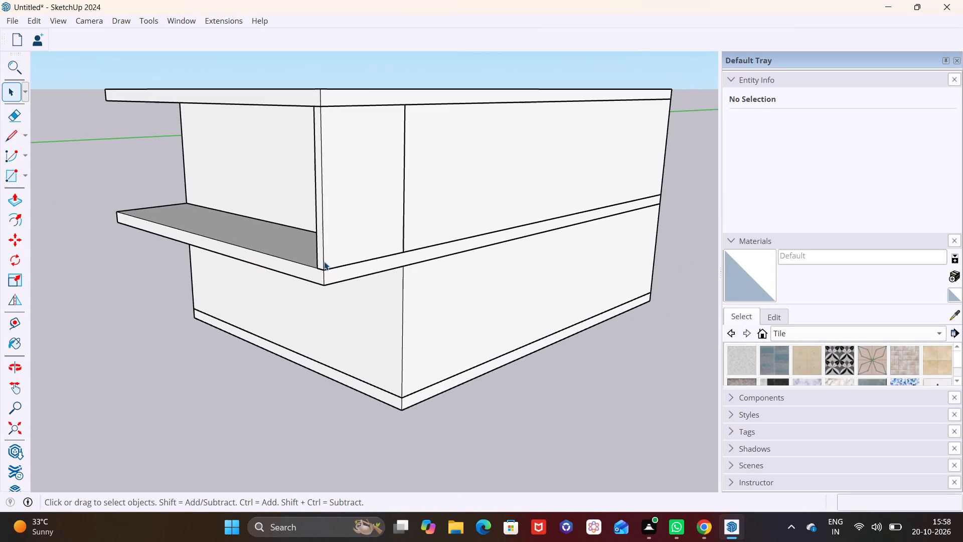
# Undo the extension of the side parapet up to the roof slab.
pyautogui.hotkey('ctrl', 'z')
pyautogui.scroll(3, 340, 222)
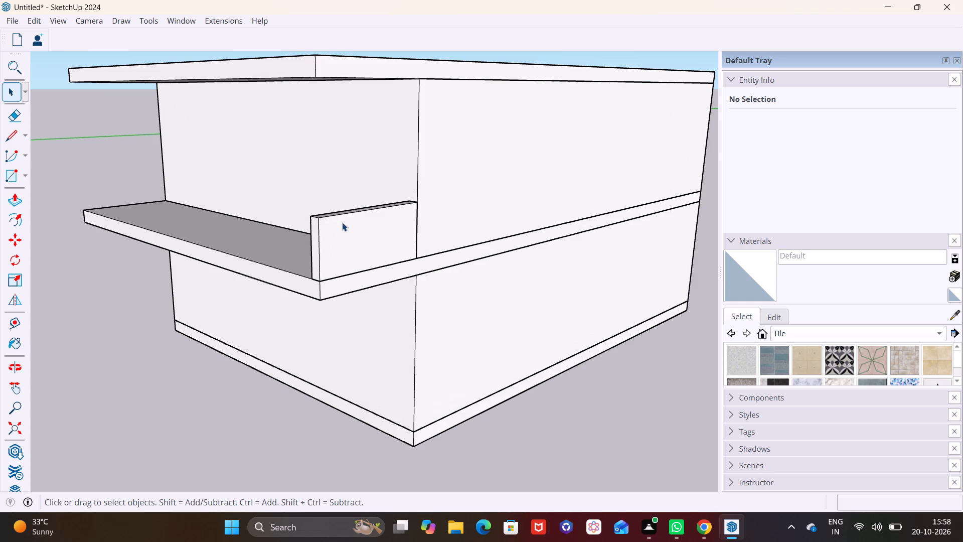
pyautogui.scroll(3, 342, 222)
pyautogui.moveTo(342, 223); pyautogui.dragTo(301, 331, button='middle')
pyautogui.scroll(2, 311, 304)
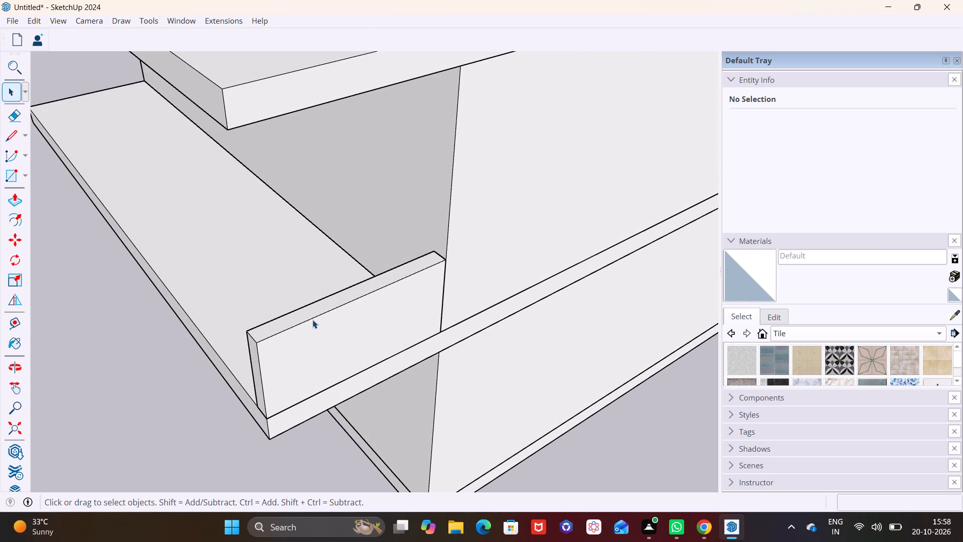
# Push/Pull the side parapet's top face up about 6' 8 3/4" to the underside of the roof slab.
pyautogui.click(327, 305)
pyautogui.click(21, 197)
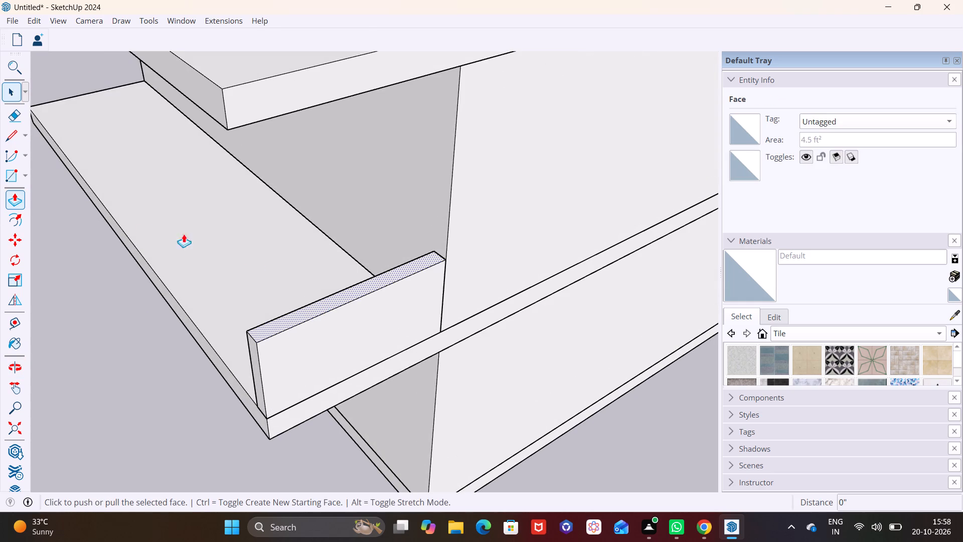
pyautogui.click(312, 305)
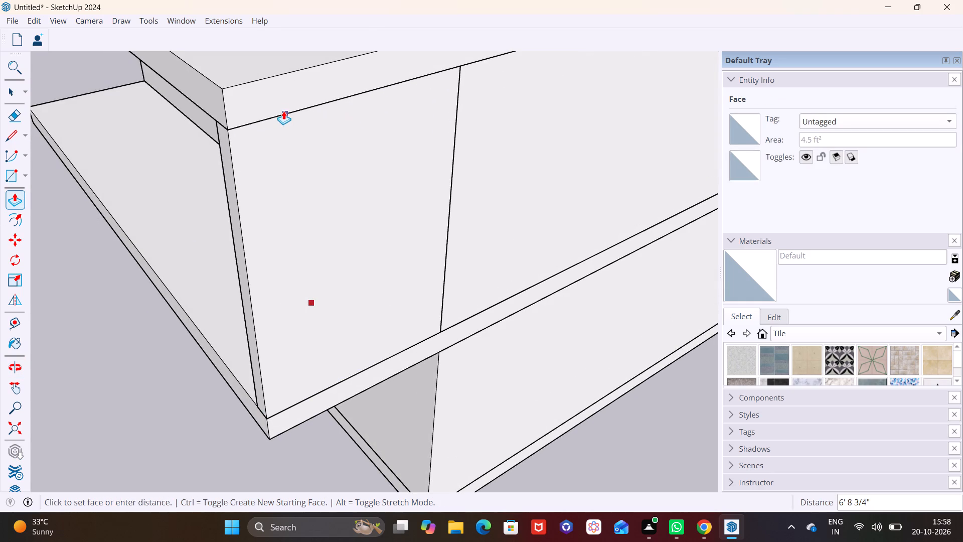
pyautogui.click(283, 111)
pyautogui.press('space')
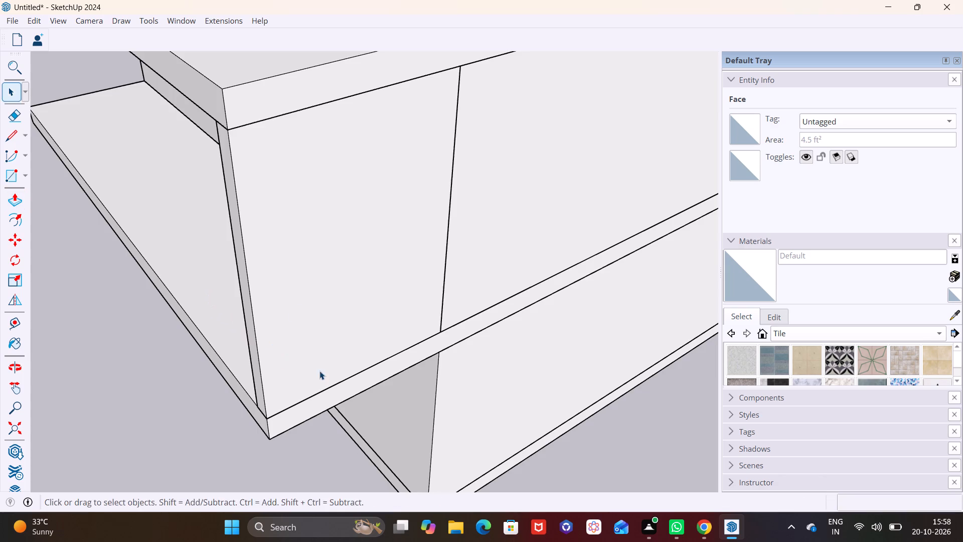
# Draw a narrow rectangle of about 2.3 ft² on the projecting ledge's underside, near its outer corner and alongside the side edge.
pyautogui.moveTo(307, 366); pyautogui.dragTo(317, 156, button='middle')
pyautogui.keyDown('shift'); pyautogui.moveTo(224, 332); pyautogui.dragTo(302, 219, button='middle'); pyautogui.keyUp('shift')
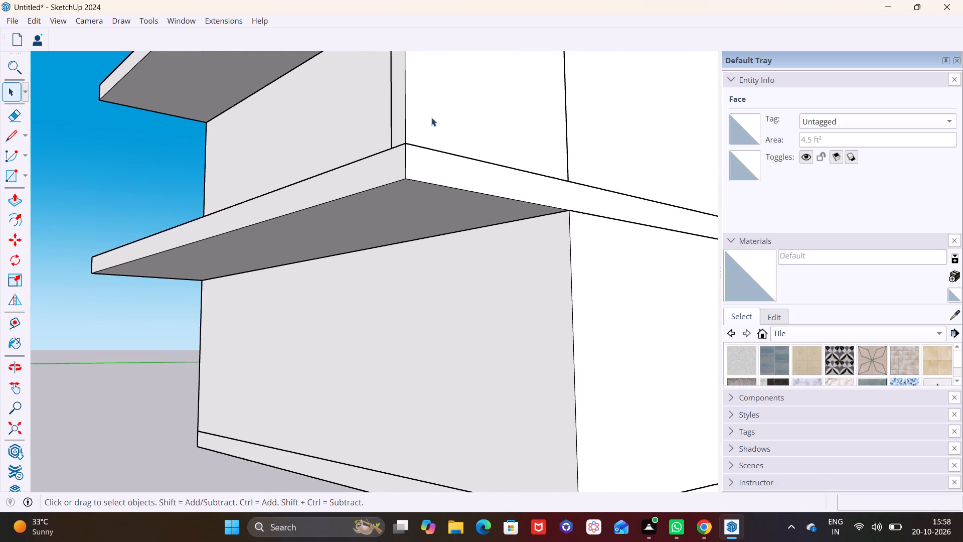
pyautogui.scroll(5, 431, 117)
pyautogui.scroll(2, 381, 162)
pyautogui.scroll(-8, 382, 163)
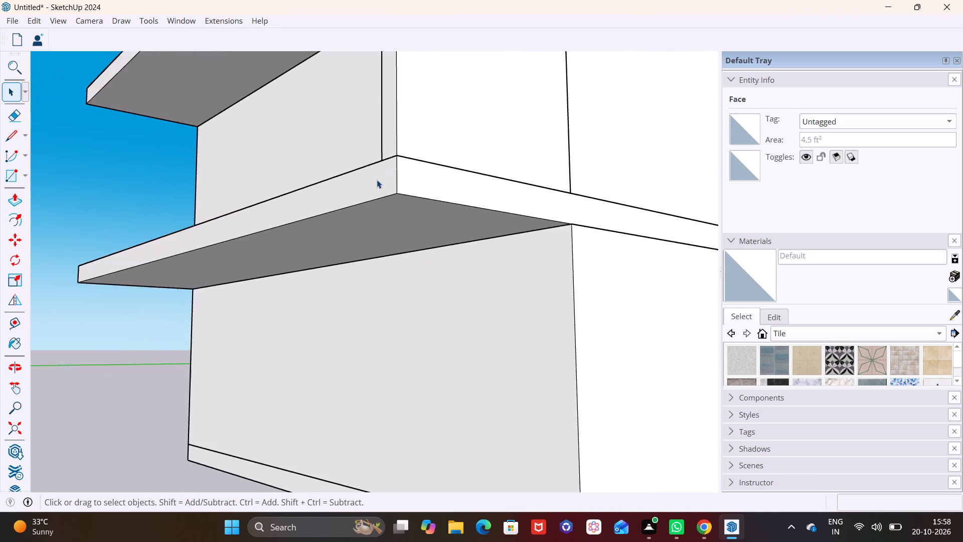
pyautogui.scroll(-2, 377, 180)
pyautogui.moveTo(470, 165); pyautogui.dragTo(514, 92, button='middle')
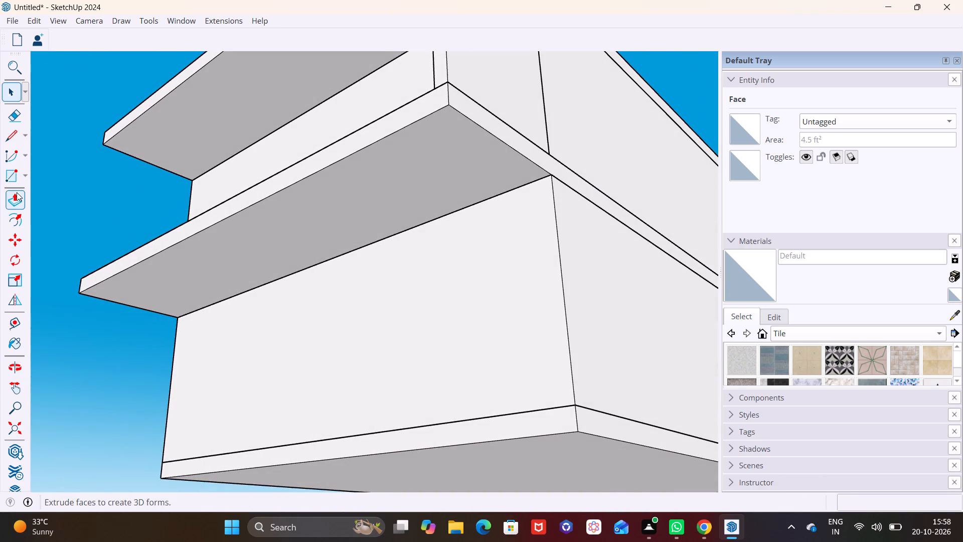
pyautogui.click(29, 177)
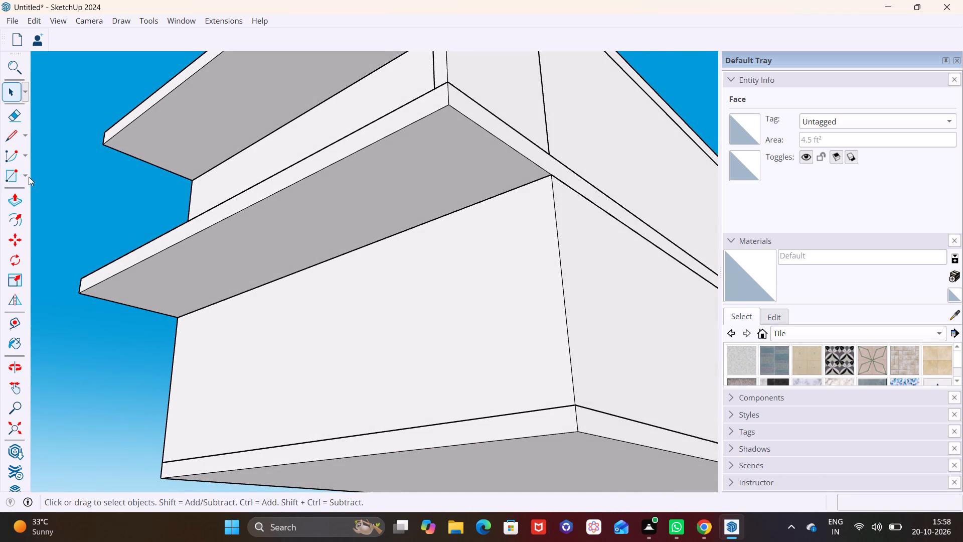
pyautogui.click(26, 176)
pyautogui.click(35, 195)
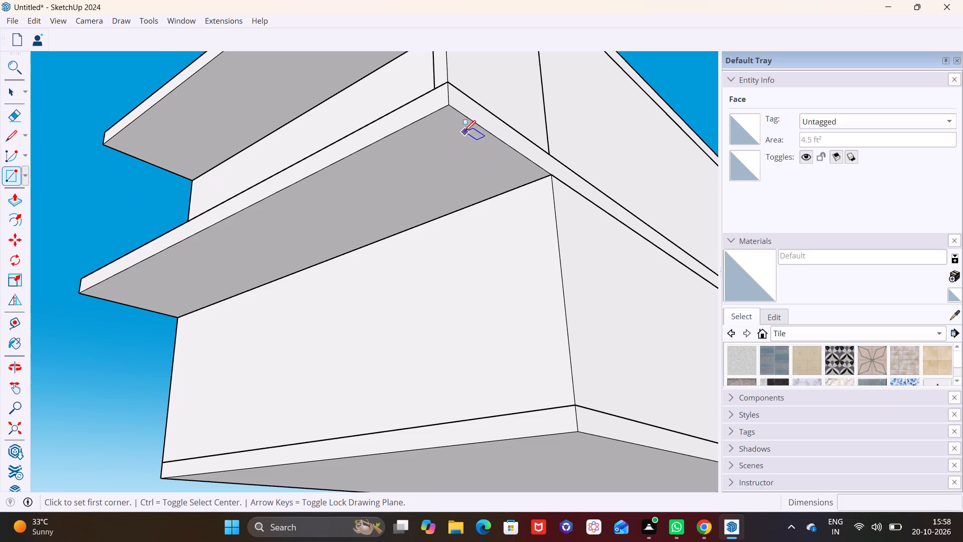
pyautogui.click(459, 121)
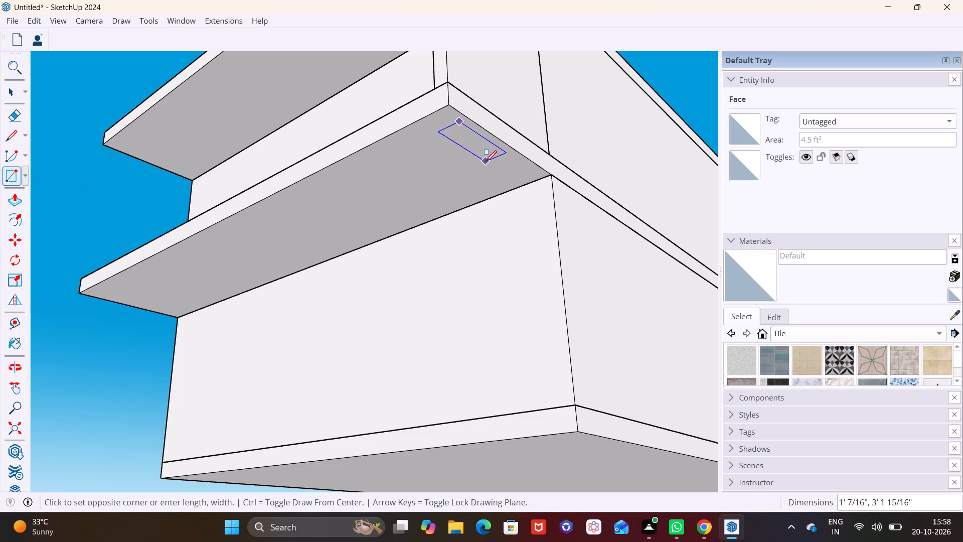
pyautogui.click(501, 163)
pyautogui.press('space')
# Push/Pull the rectangle under the ledge down about 10' 6" as a ground-floor side panel.
pyautogui.click(491, 149)
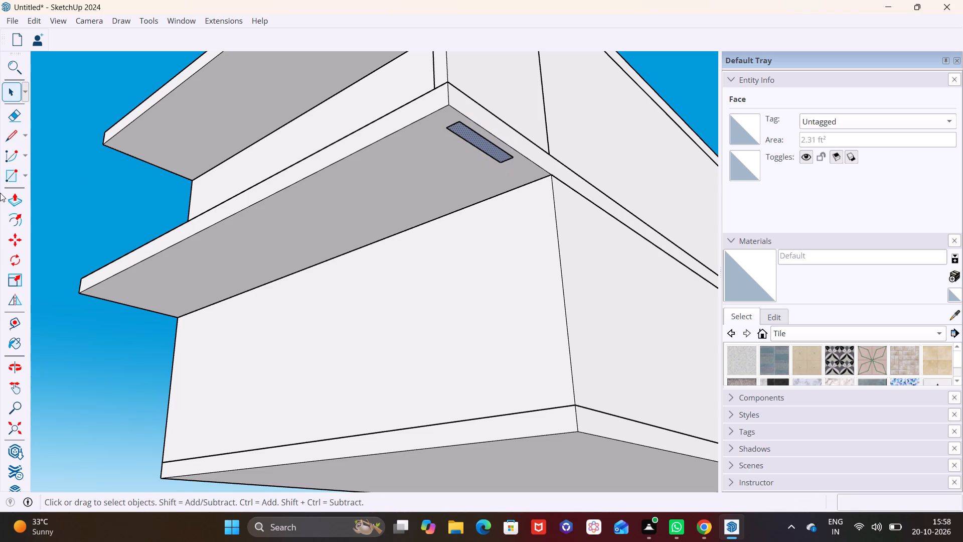
pyautogui.click(17, 197)
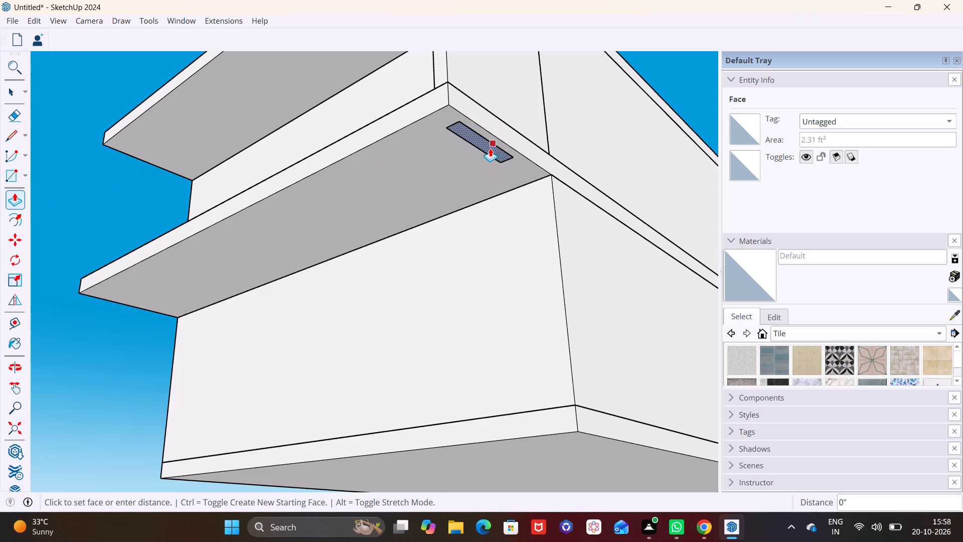
pyautogui.click(490, 148)
pyautogui.click(495, 407)
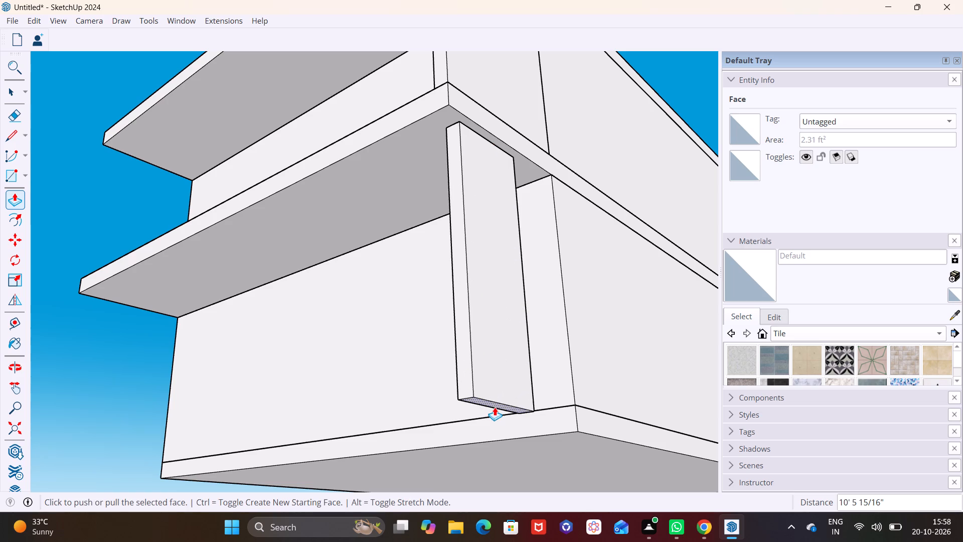
# Push/Pull the panel's narrow back face about 2' 4 3/4" to meet the building's front wall corner.
pyautogui.moveTo(527, 324); pyautogui.dragTo(351, 436, button='middle')
pyautogui.scroll(-1, 366, 397)
pyautogui.moveTo(386, 376); pyautogui.dragTo(259, 390, button='middle')
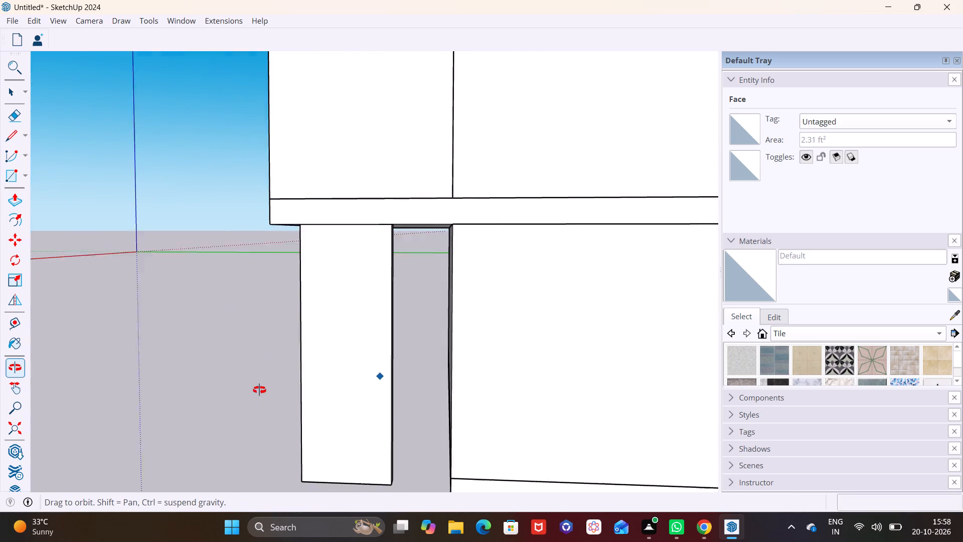
pyautogui.moveTo(259, 390); pyautogui.dragTo(185, 390, button='middle')
pyautogui.scroll(6, 374, 350)
pyautogui.scroll(1, 34, 146)
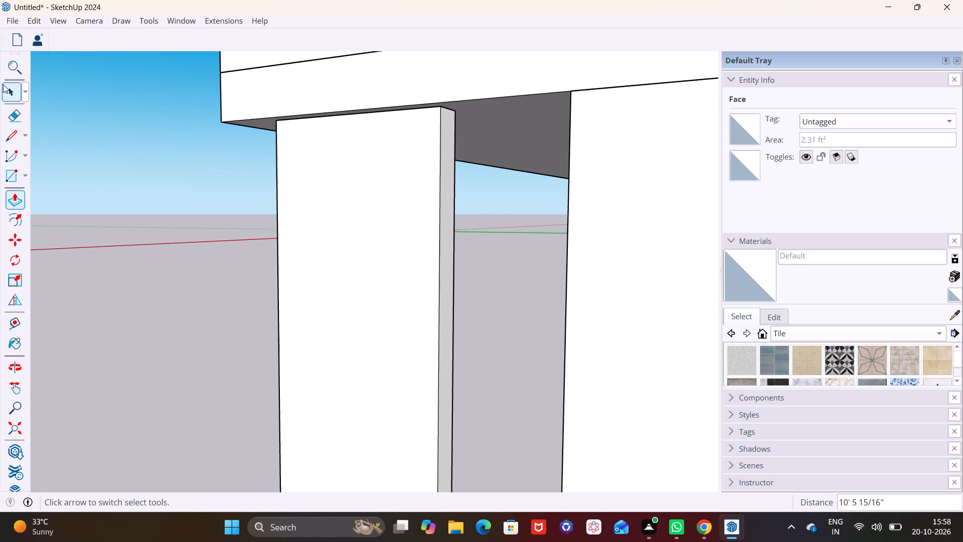
pyautogui.click(3, 85)
pyautogui.click(448, 296)
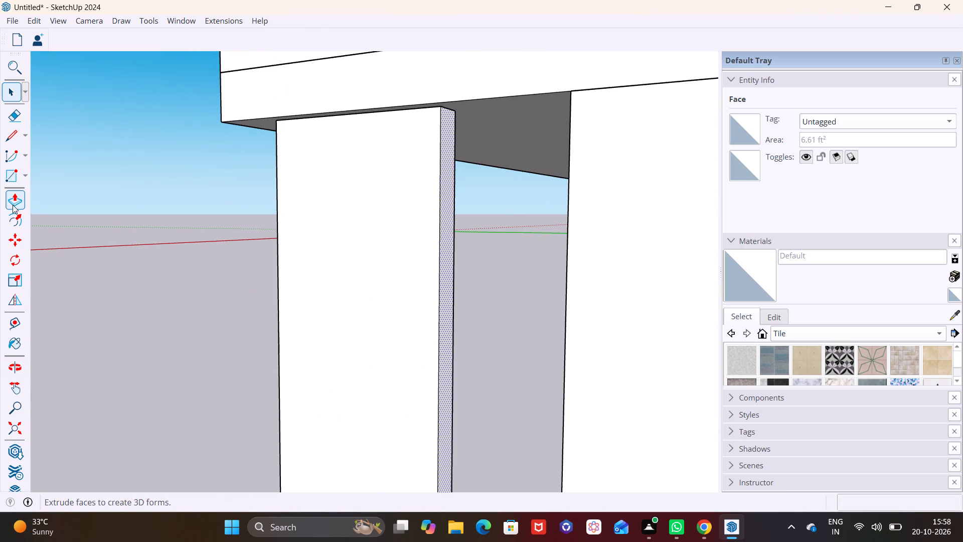
pyautogui.click(11, 202)
pyautogui.click(446, 328)
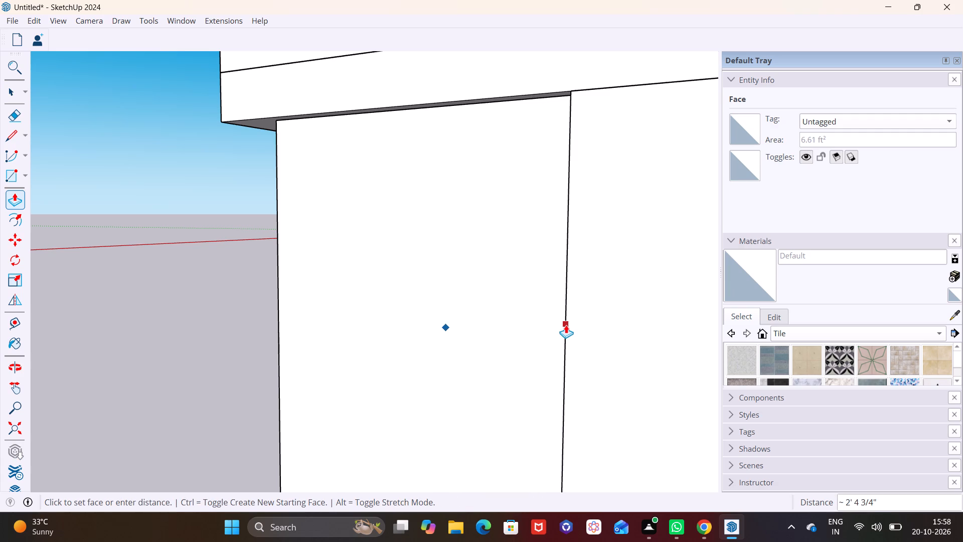
pyautogui.click(566, 325)
# Push/Pull the ground-floor panel's outer long face about 4 9/16" outward, flush with the building's side.
pyautogui.moveTo(435, 324); pyautogui.dragTo(709, 364, button='middle')
pyautogui.scroll(-5, 444, 318)
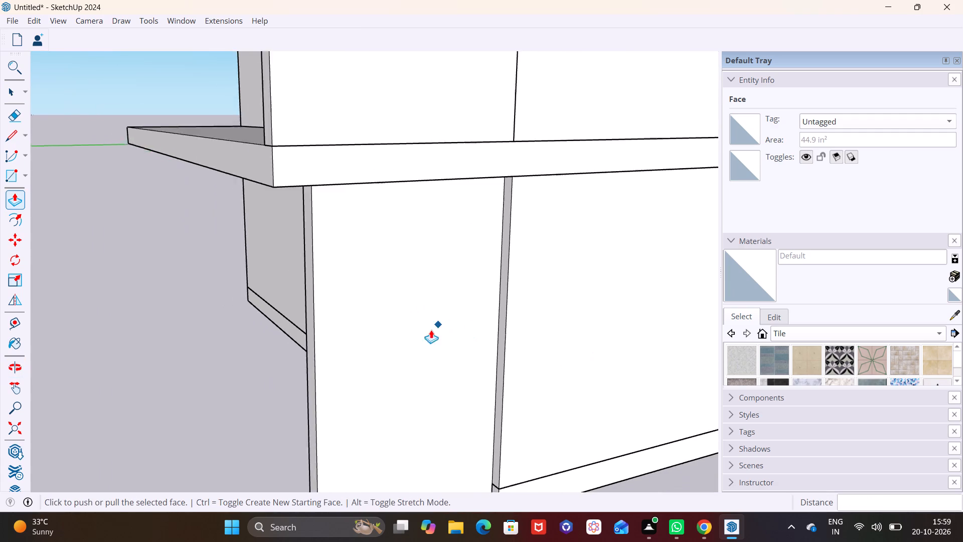
pyautogui.scroll(-1, 431, 330)
pyautogui.click(9, 97)
pyautogui.click(442, 296)
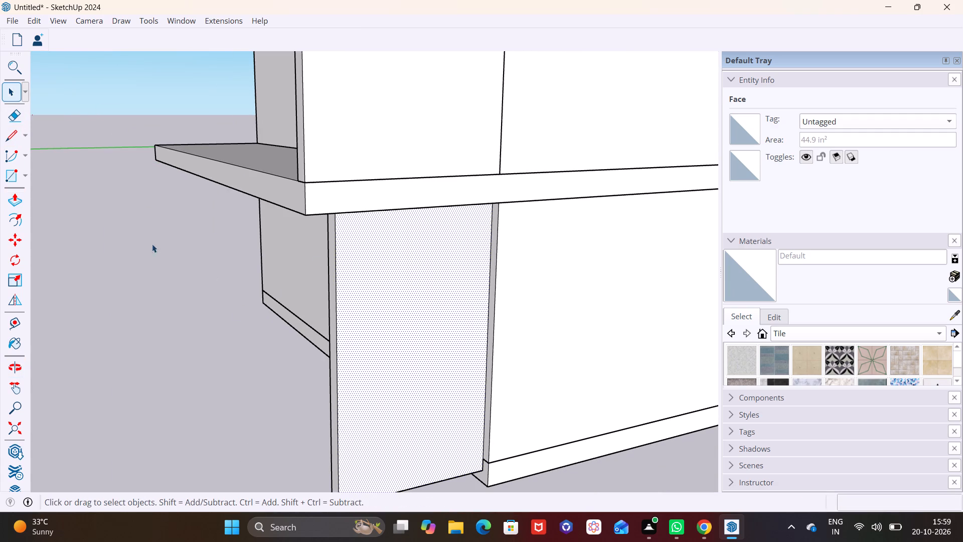
pyautogui.click(18, 201)
pyautogui.click(447, 294)
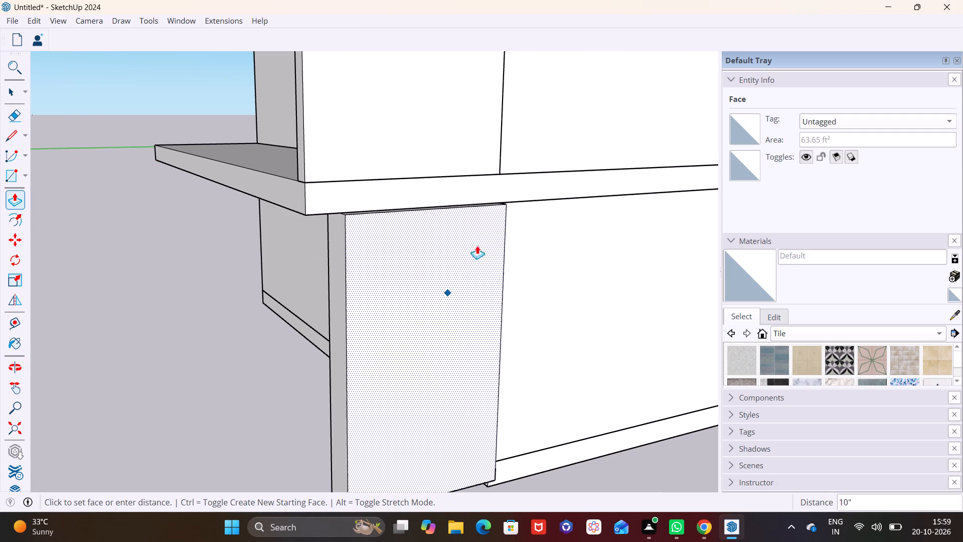
pyautogui.click(500, 203)
# Push/Pull the ground-floor panel's inner long face about 4 9/16" outward, in line with the upper side wall's inner face.
pyautogui.scroll(-1, 437, 296)
pyautogui.moveTo(439, 356); pyautogui.dragTo(464, 262, button='middle')
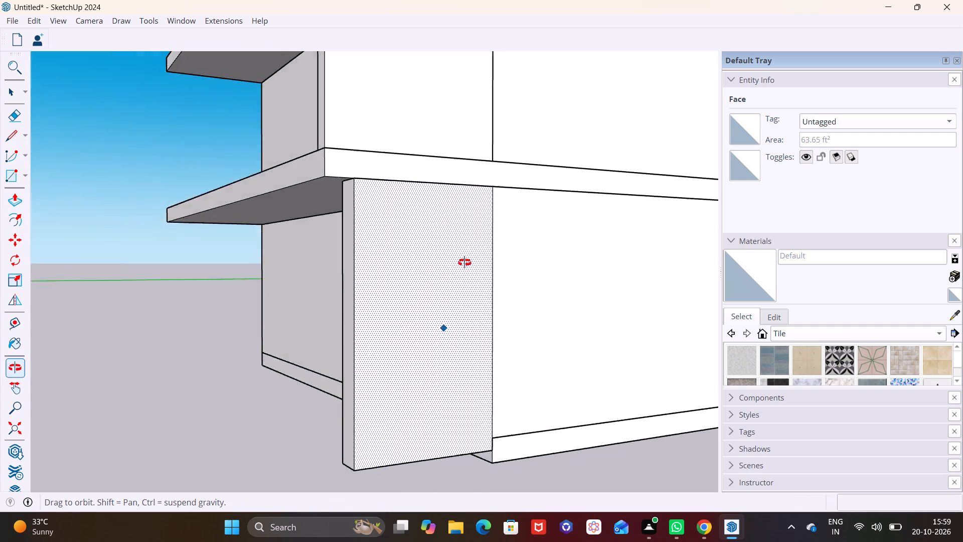
pyautogui.moveTo(464, 262); pyautogui.dragTo(597, 229, button='middle')
pyautogui.moveTo(426, 290); pyautogui.dragTo(592, 354, button='middle')
pyautogui.scroll(-1, 592, 354)
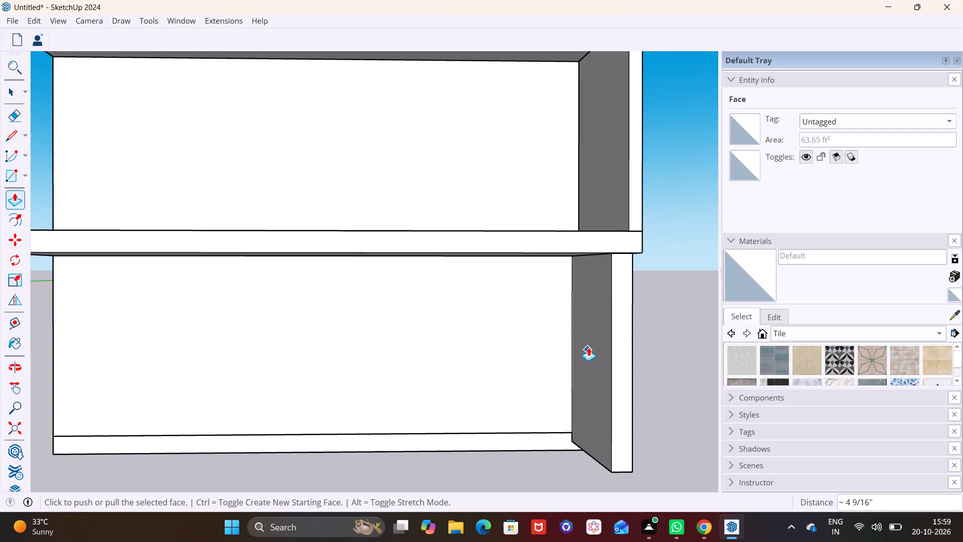
pyautogui.scroll(3, 588, 347)
pyautogui.click(7, 85)
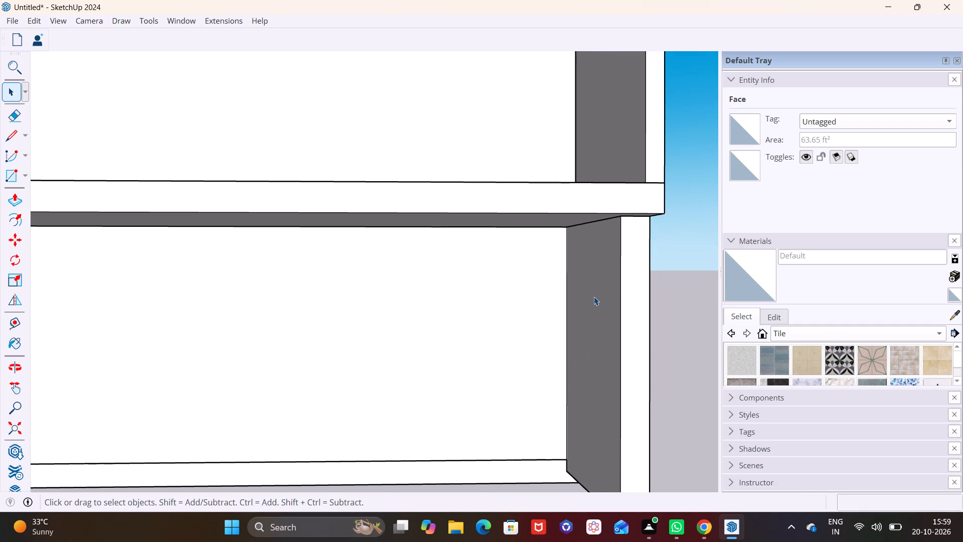
pyautogui.click(594, 297)
pyautogui.click(14, 203)
pyautogui.click(602, 326)
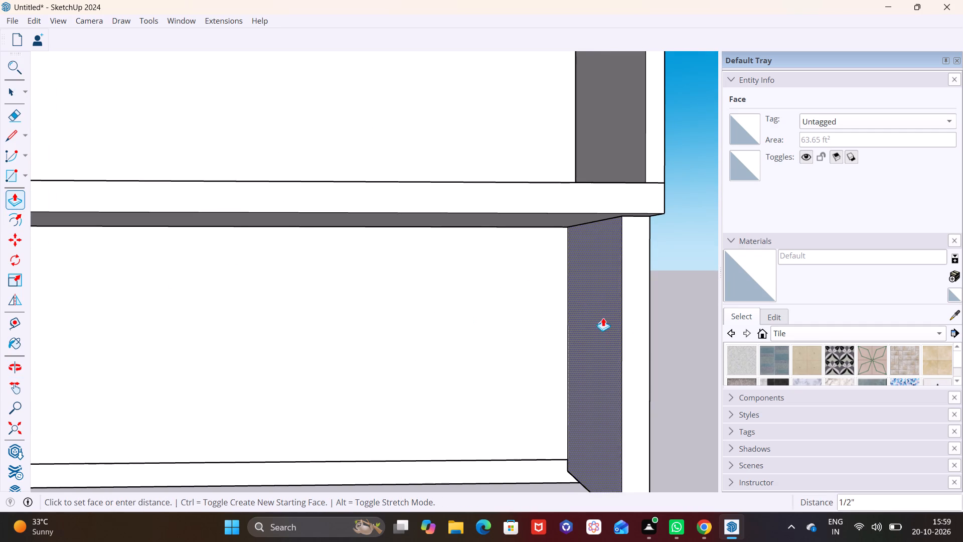
pyautogui.click(647, 171)
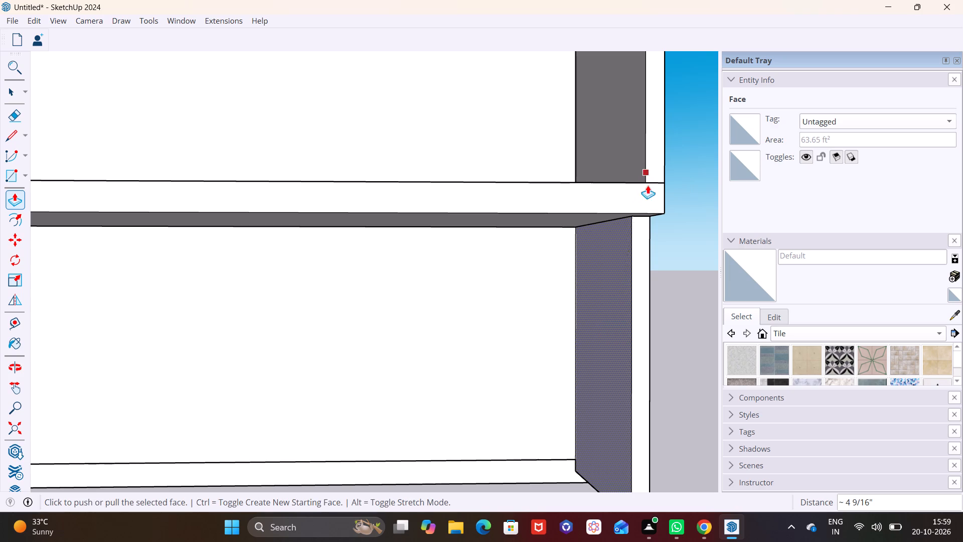
# Push/Pull the ground-floor panel's narrow front face forward about 1' 1 5/8", flush with the front of the upper side wall.
pyautogui.moveTo(625, 301); pyautogui.dragTo(510, 351, button='middle')
pyautogui.scroll(-3, 522, 358)
pyautogui.moveTo(533, 353); pyautogui.dragTo(506, 289, button='middle')
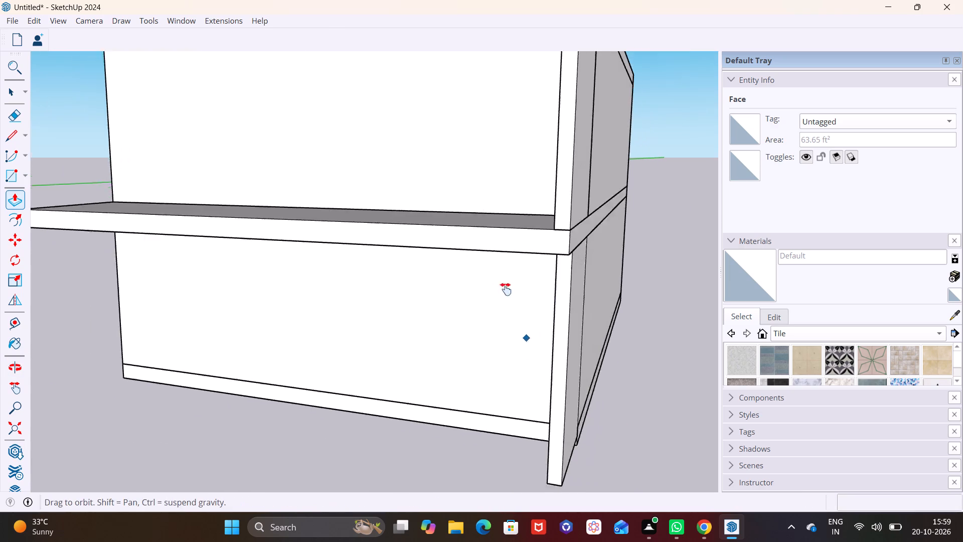
pyautogui.moveTo(506, 289); pyautogui.dragTo(478, 233, button='middle')
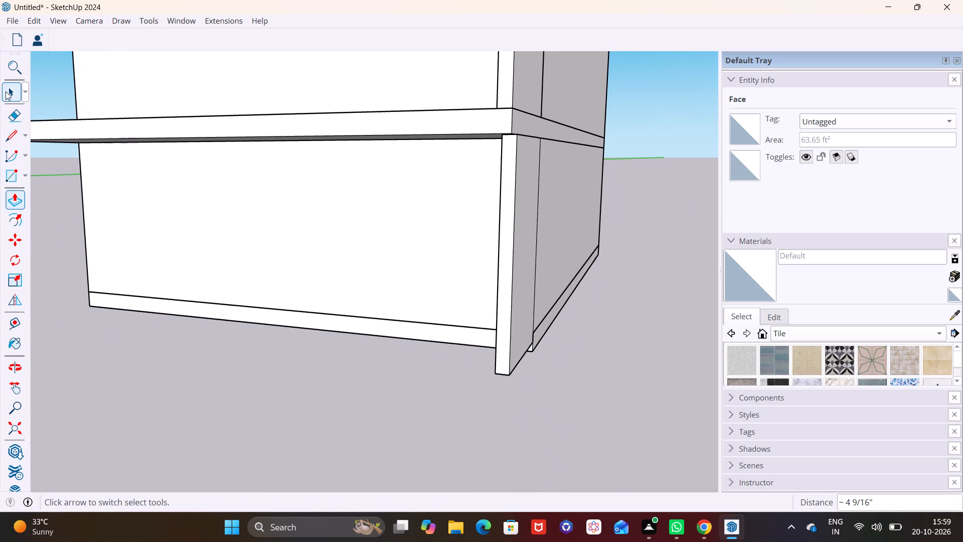
pyautogui.click(6, 91)
pyautogui.click(509, 260)
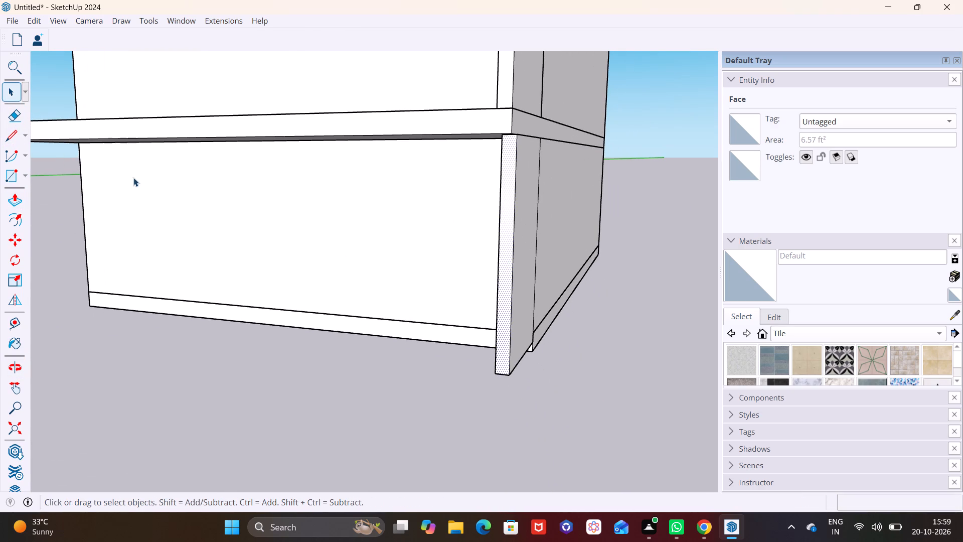
pyautogui.click(20, 199)
pyautogui.click(509, 195)
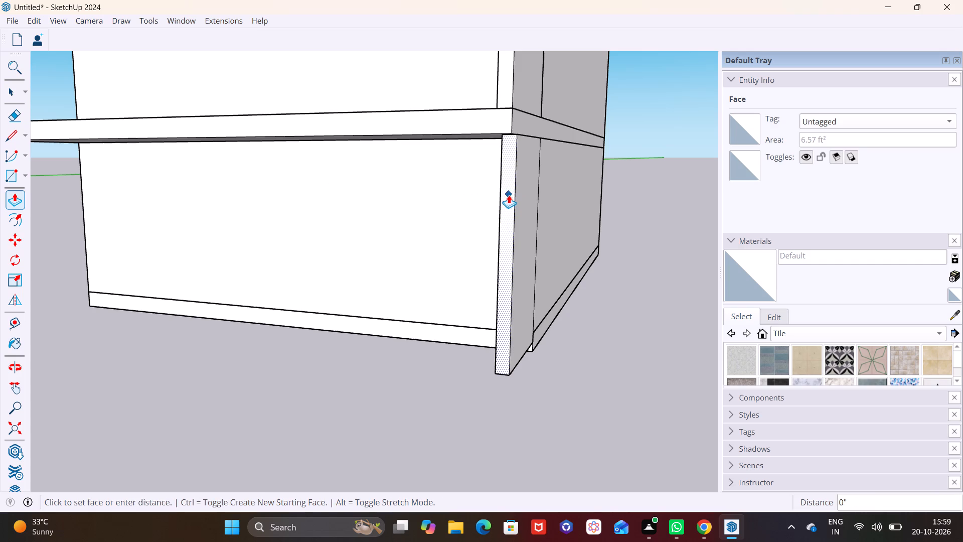
pyautogui.click(510, 96)
# Push/Pull the ground-floor side wall's bottom face down to the underside level of the base slab.
pyautogui.moveTo(511, 223); pyautogui.dragTo(506, 230, button='middle')
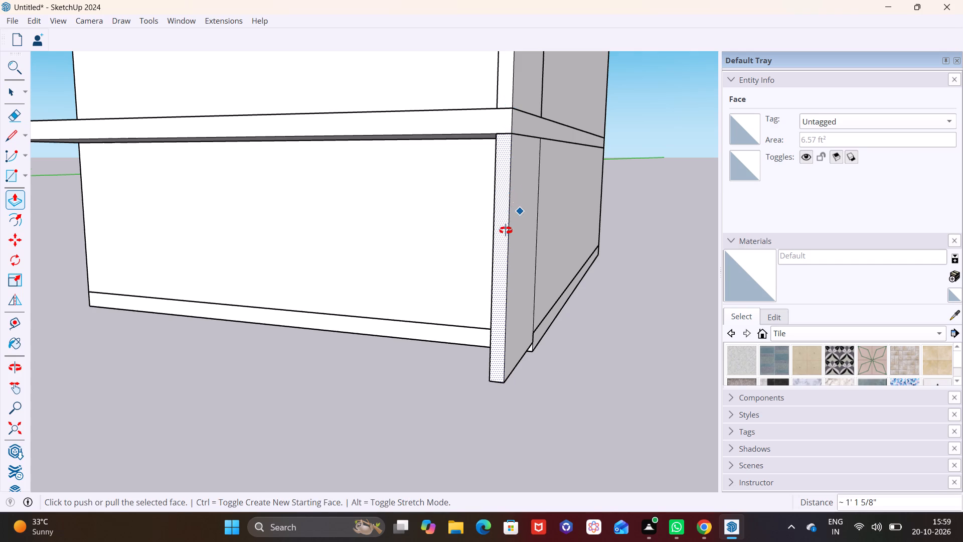
pyautogui.moveTo(506, 230); pyautogui.dragTo(296, 303, button='middle')
pyautogui.moveTo(442, 297); pyautogui.dragTo(572, 138, button='middle')
pyautogui.moveTo(478, 288); pyautogui.dragTo(572, 171, button='middle')
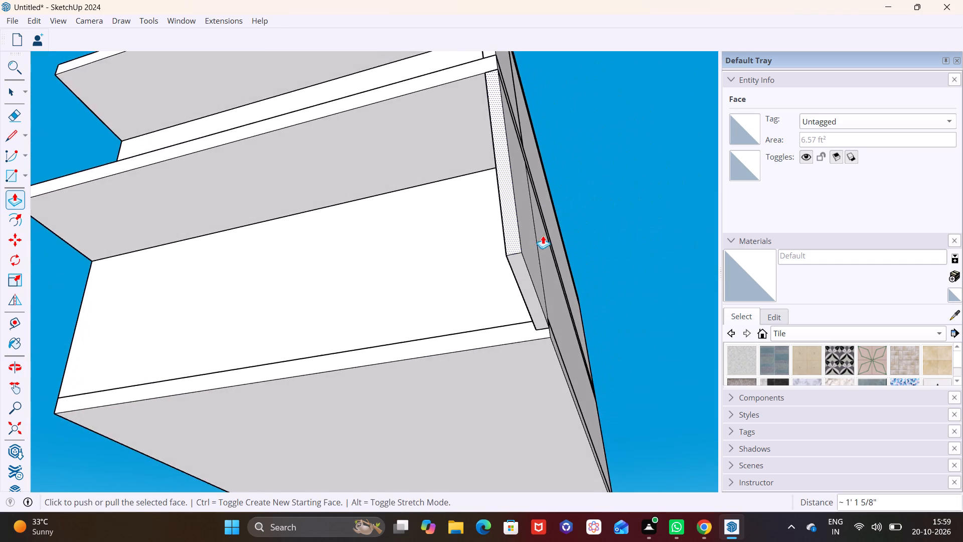
pyautogui.scroll(4, 499, 318)
pyautogui.click(9, 91)
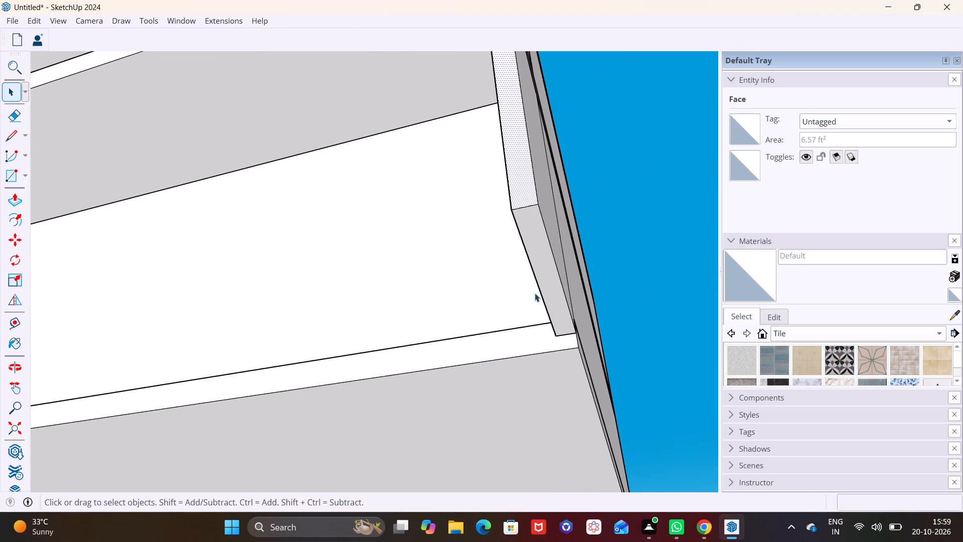
pyautogui.click(543, 280)
pyautogui.click(17, 201)
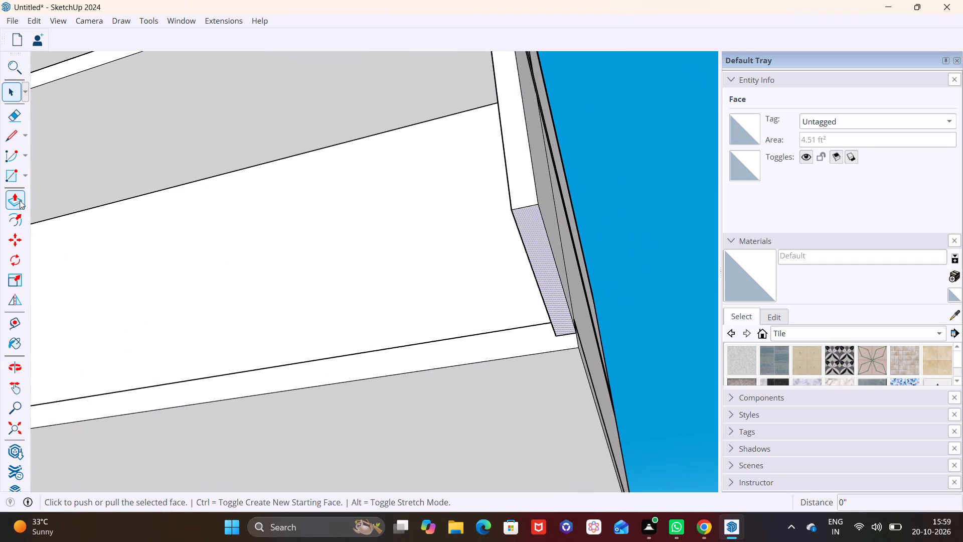
pyautogui.click(558, 299)
pyautogui.click(517, 355)
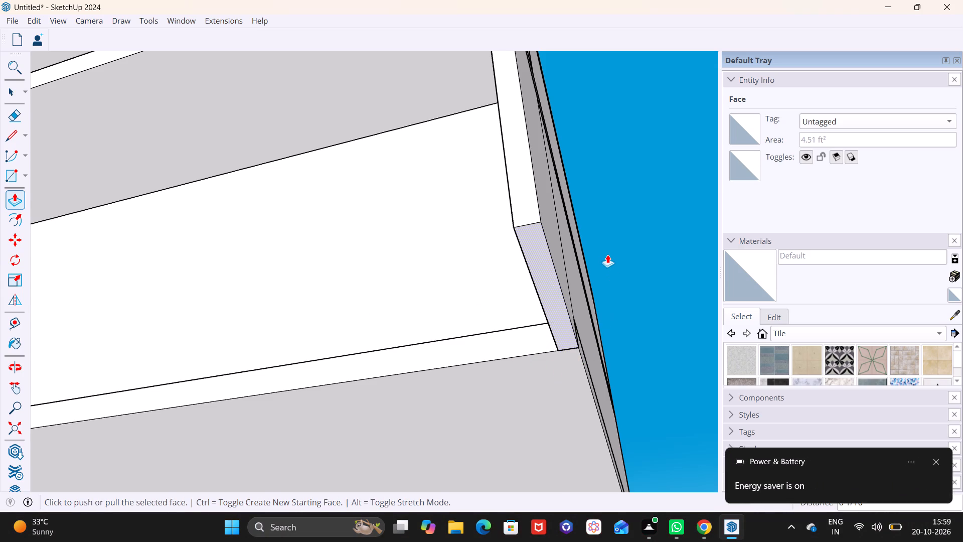
pyautogui.scroll(-4, 574, 300)
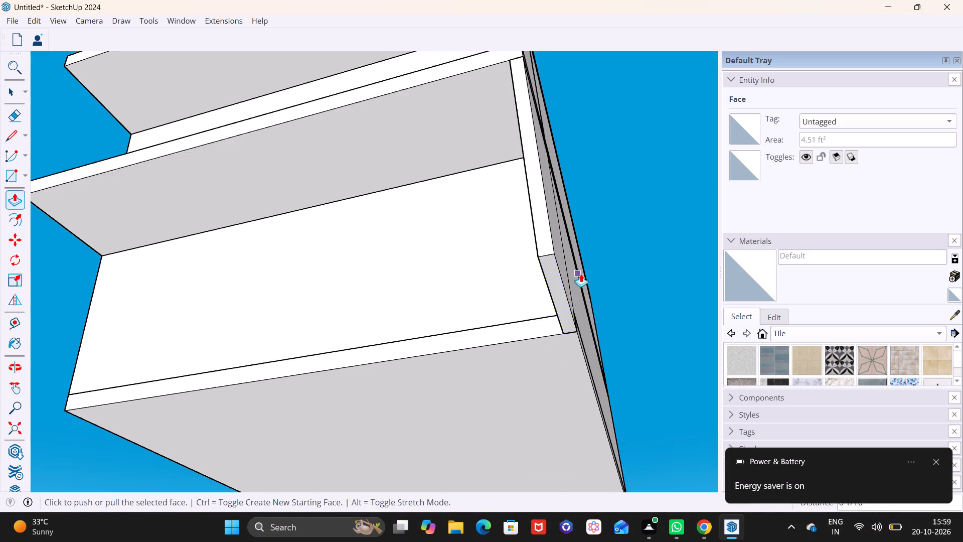
pyautogui.moveTo(579, 282); pyautogui.dragTo(574, 417, button='middle')
pyautogui.scroll(-5, 544, 341)
pyautogui.scroll(2, 477, 347)
pyautogui.press('space')
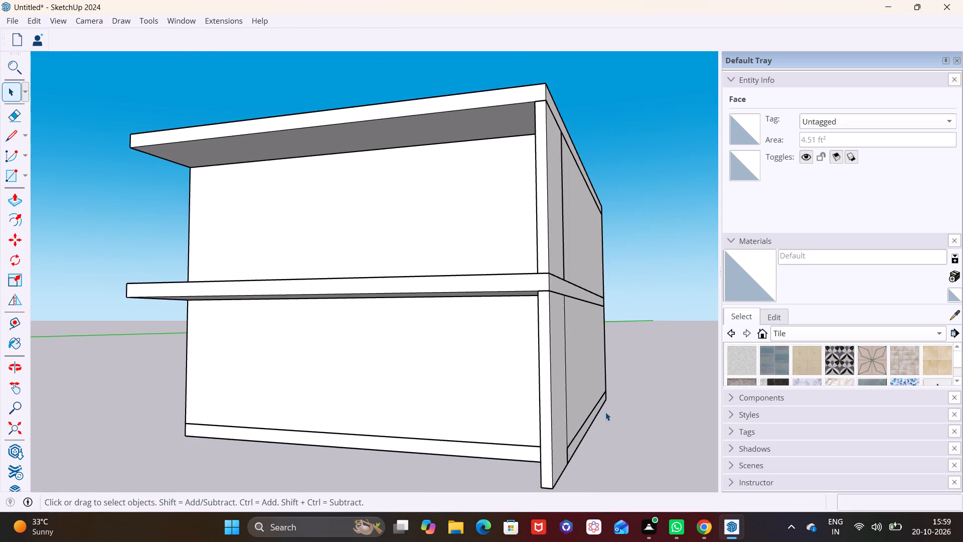
# Examine the projecting front ledges and the full-height side wall from several angles.
pyautogui.moveTo(621, 413); pyautogui.dragTo(682, 439, button='middle')
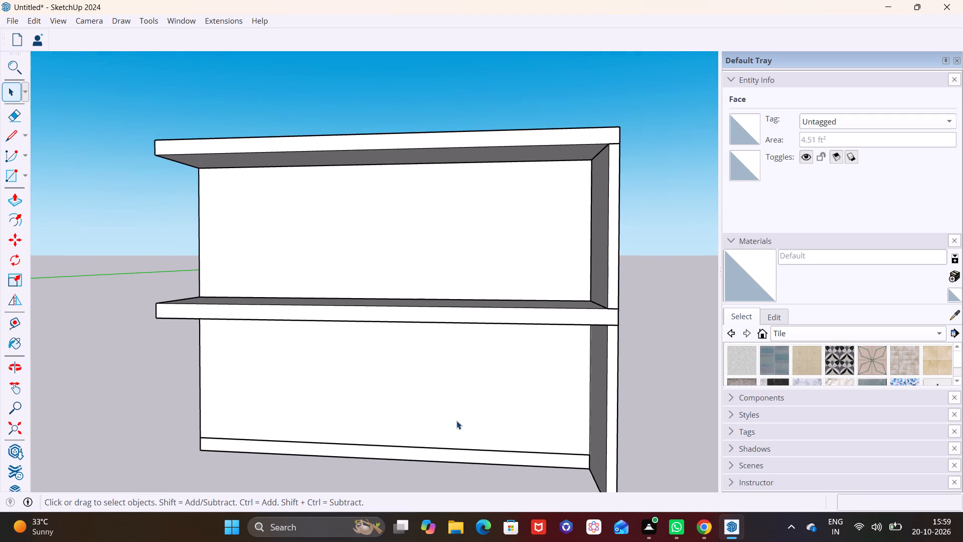
pyautogui.scroll(-1, 456, 421)
pyautogui.moveTo(458, 412); pyautogui.dragTo(412, 423, button='middle')
pyautogui.moveTo(433, 422); pyautogui.dragTo(524, 393, button='middle')
pyautogui.keyDown('shift'); pyautogui.moveTo(523, 392); pyautogui.dragTo(444, 372, button='middle'); pyautogui.keyUp('shift')
pyautogui.moveTo(459, 388); pyautogui.dragTo(447, 387, button='middle')
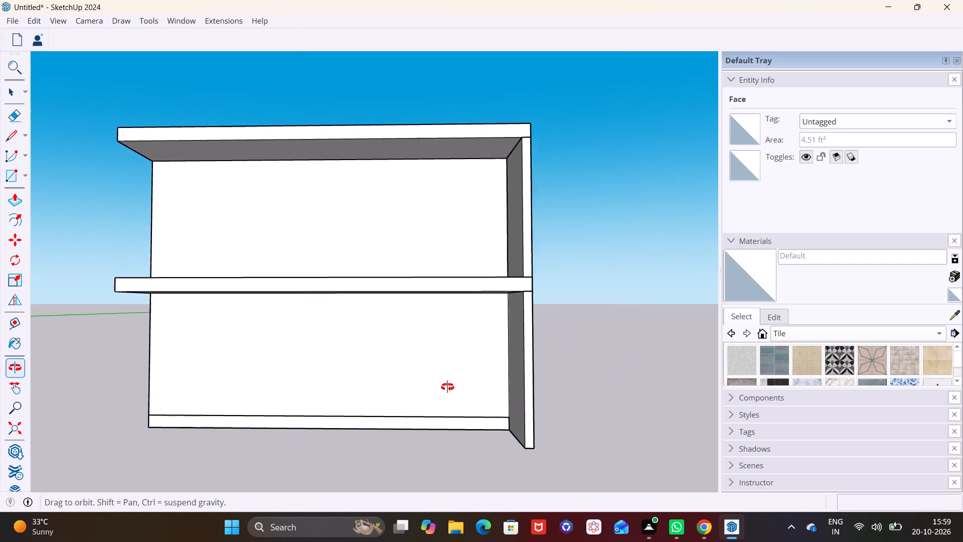
pyautogui.moveTo(447, 387); pyautogui.dragTo(396, 411, button='middle')
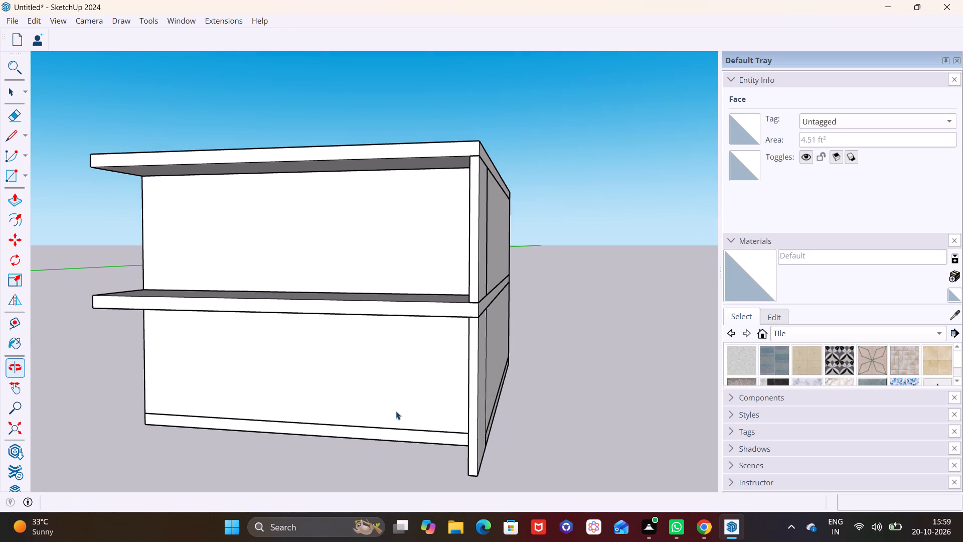
pyautogui.keyDown('shift'); pyautogui.moveTo(365, 396); pyautogui.dragTo(372, 433, button='middle'); pyautogui.keyUp('shift')
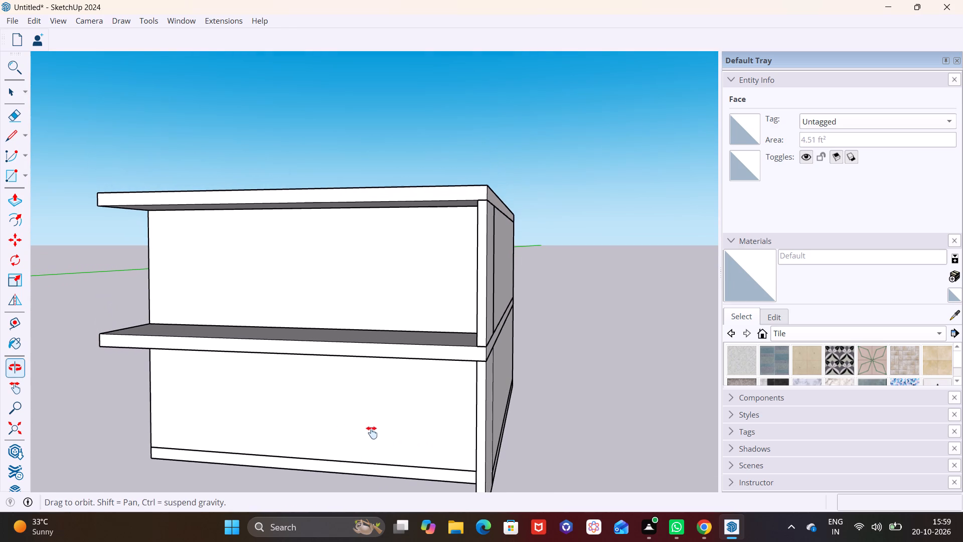
pyautogui.keyDown('shift'); pyautogui.moveTo(372, 433); pyautogui.dragTo(372, 433, button='middle'); pyautogui.keyUp('shift')
pyautogui.scroll(2, 375, 398)
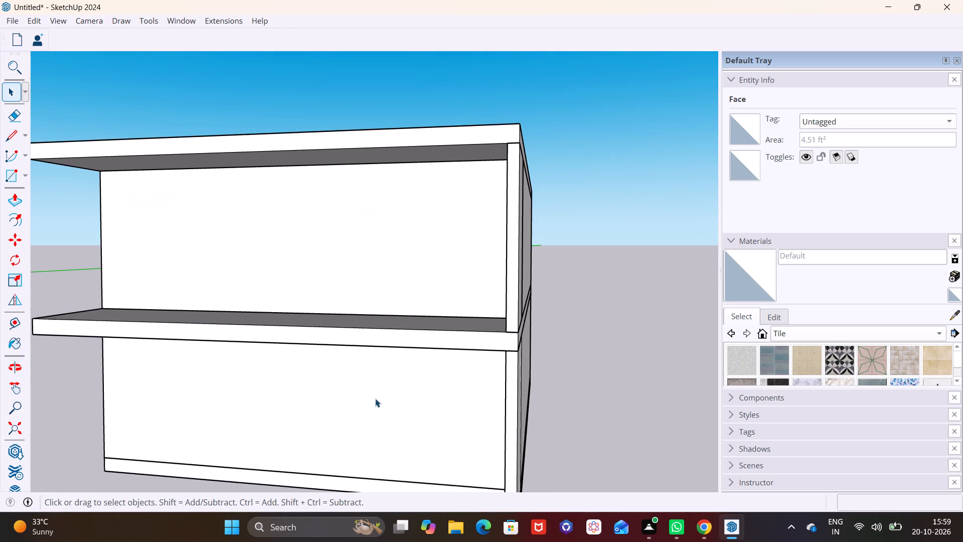
pyautogui.scroll(1, 375, 398)
pyautogui.moveTo(375, 398); pyautogui.dragTo(413, 388, button='middle')
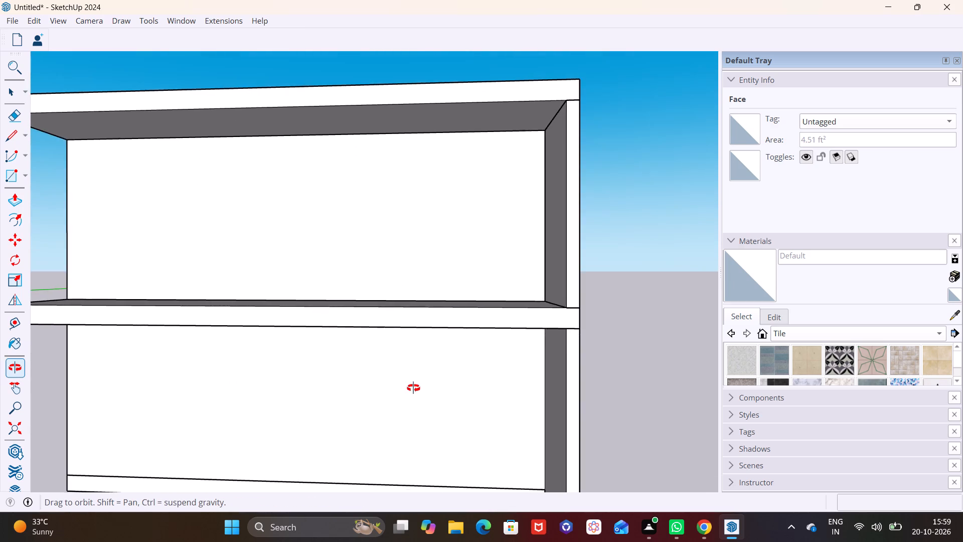
pyautogui.moveTo(413, 388); pyautogui.dragTo(415, 375, button='middle')
# Draw a rectangle about 3 7/8" by 11 5/8" on the ground-floor side wall's front face, just below the middle ledge.
pyautogui.keyDown('shift'); pyautogui.scroll(-2, 408, 374); pyautogui.keyUp('shift')
pyautogui.keyDown('shift'); pyautogui.moveTo(407, 374); pyautogui.dragTo(406, 329, button='middle'); pyautogui.keyUp('shift')
pyautogui.moveTo(412, 353); pyautogui.dragTo(399, 359, button='middle')
pyautogui.click(25, 173)
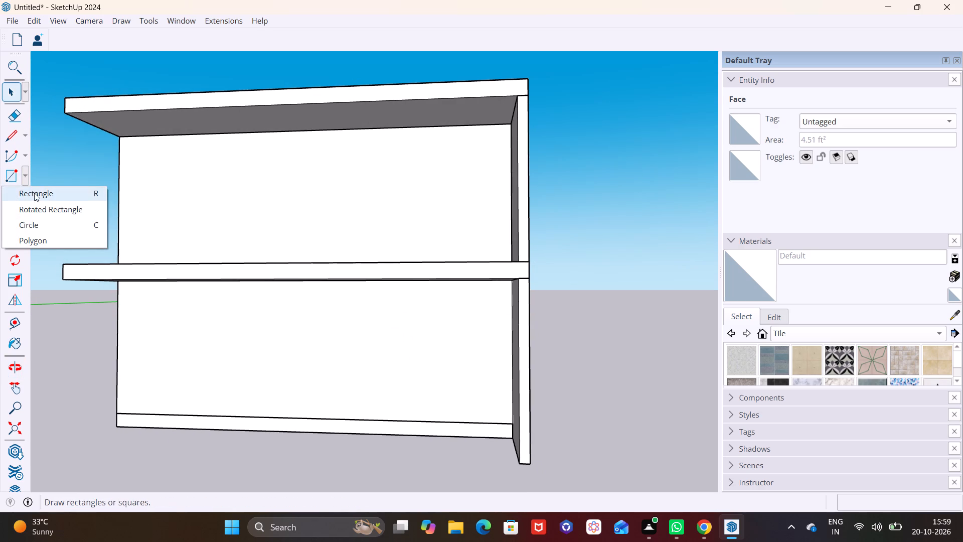
pyautogui.click(34, 193)
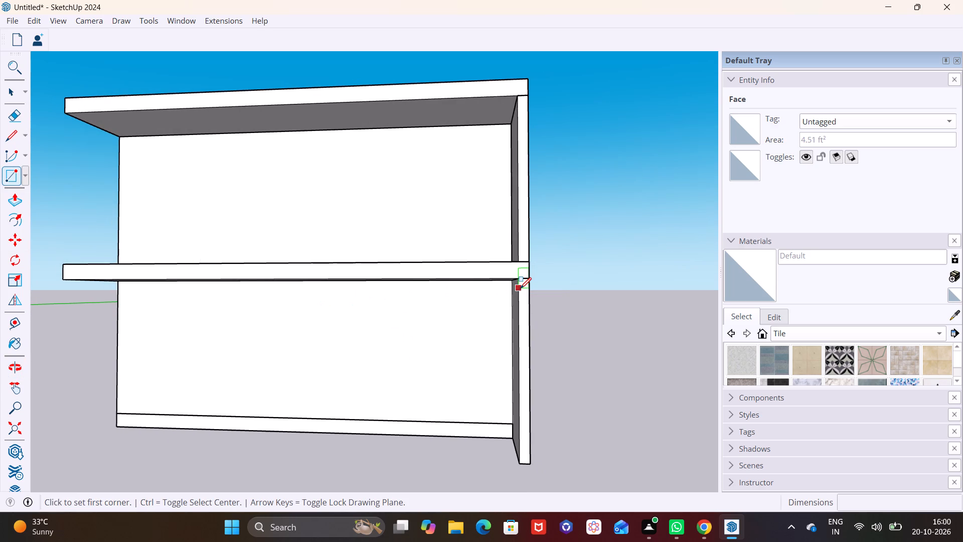
pyautogui.scroll(12, 527, 288)
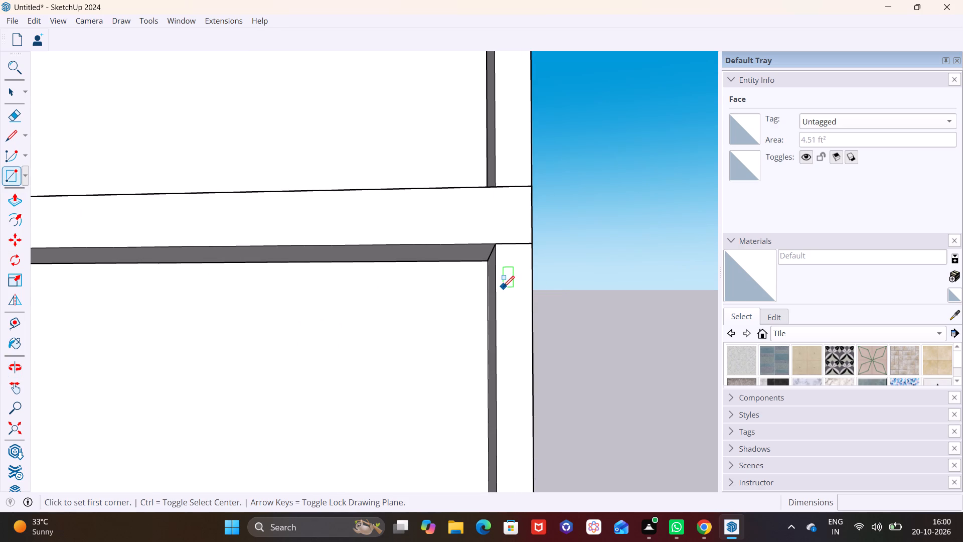
pyautogui.click(503, 287)
pyautogui.click(522, 343)
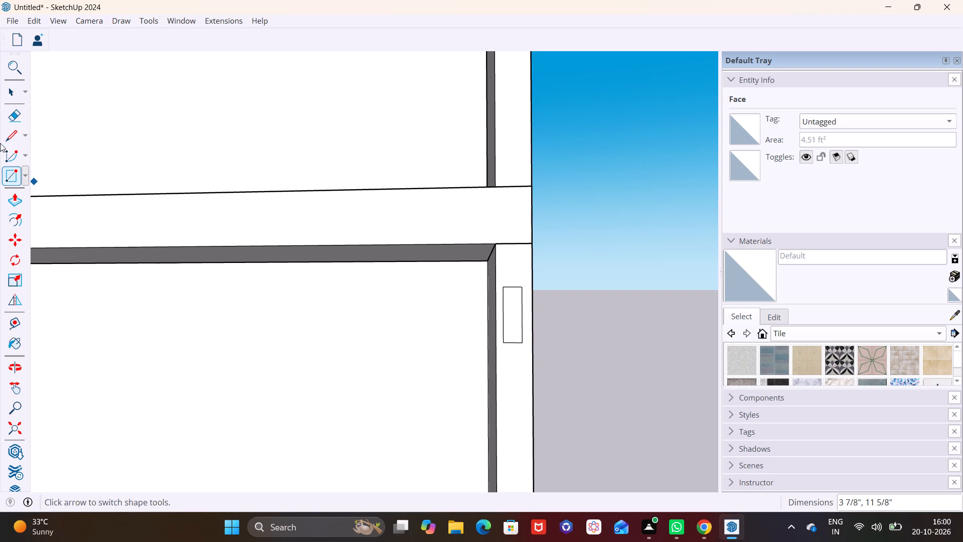
# Push/Pull the small rectangle forward about 11 7/16" from the side wall's front face.
pyautogui.click(10, 95)
pyautogui.click(513, 321)
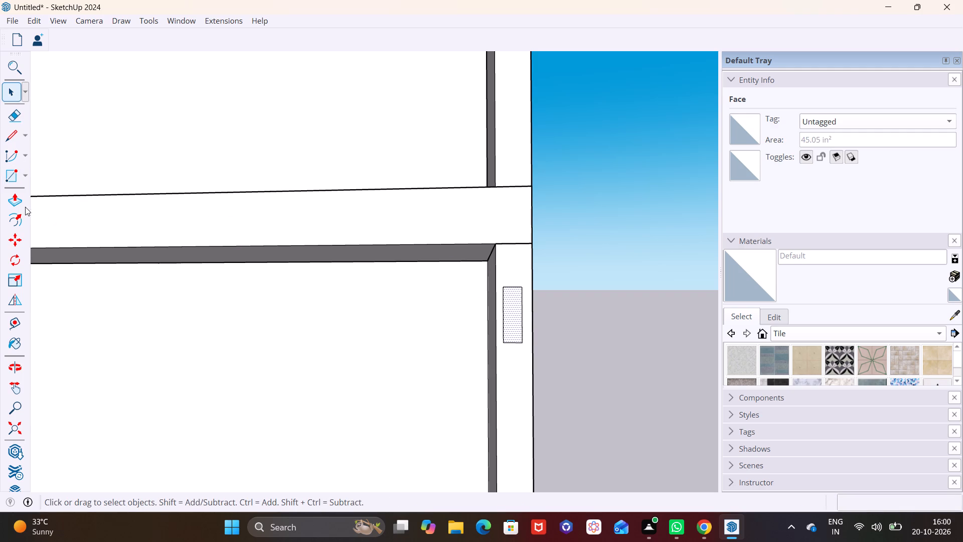
pyautogui.click(18, 195)
pyautogui.click(517, 320)
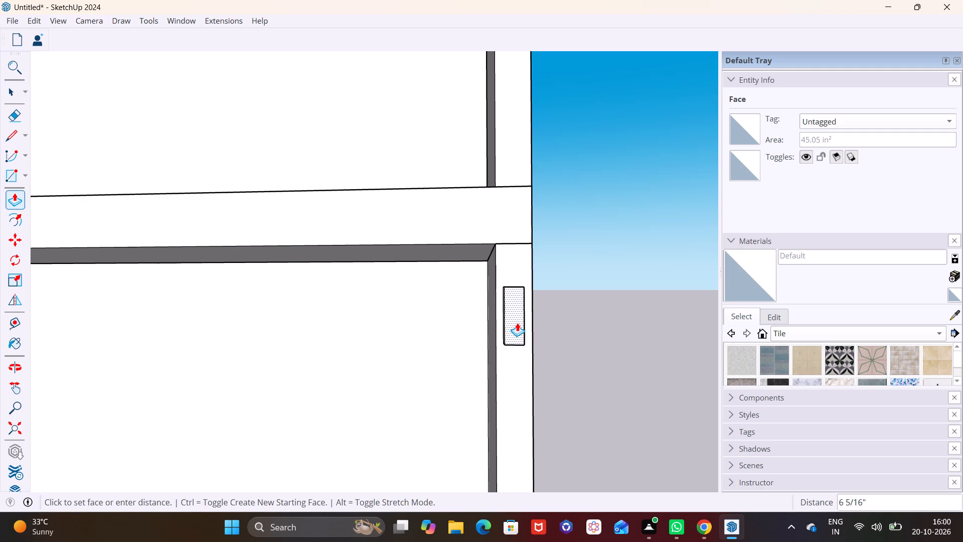
pyautogui.click(518, 325)
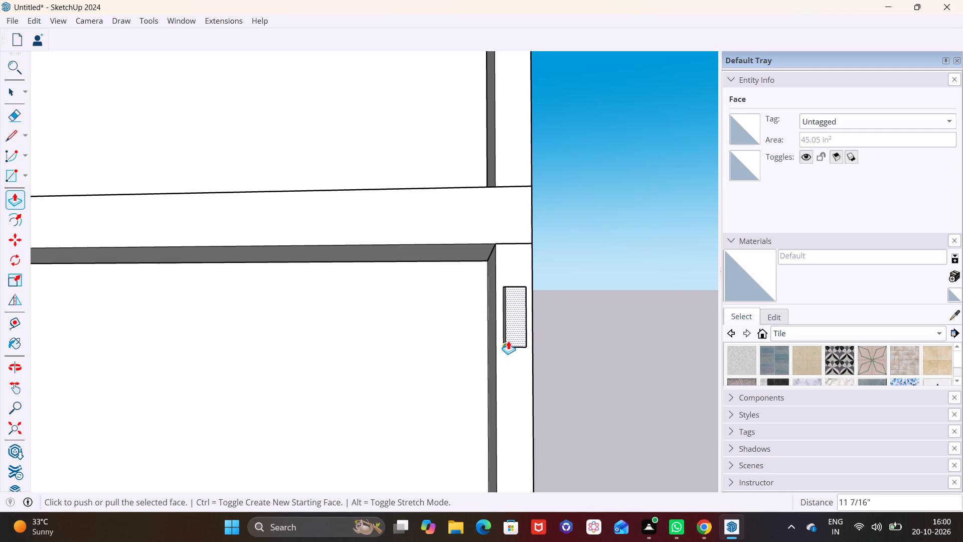
pyautogui.moveTo(508, 341); pyautogui.dragTo(571, 400, button='middle')
pyautogui.scroll(-3, 497, 371)
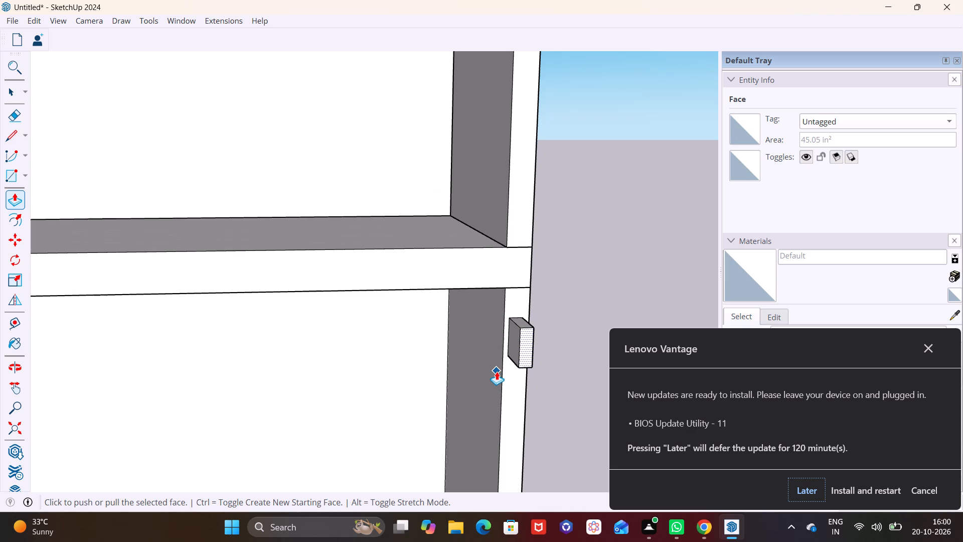
# Postpone the BIOS update offered by Lenovo Vantage.
pyautogui.click(808, 488)
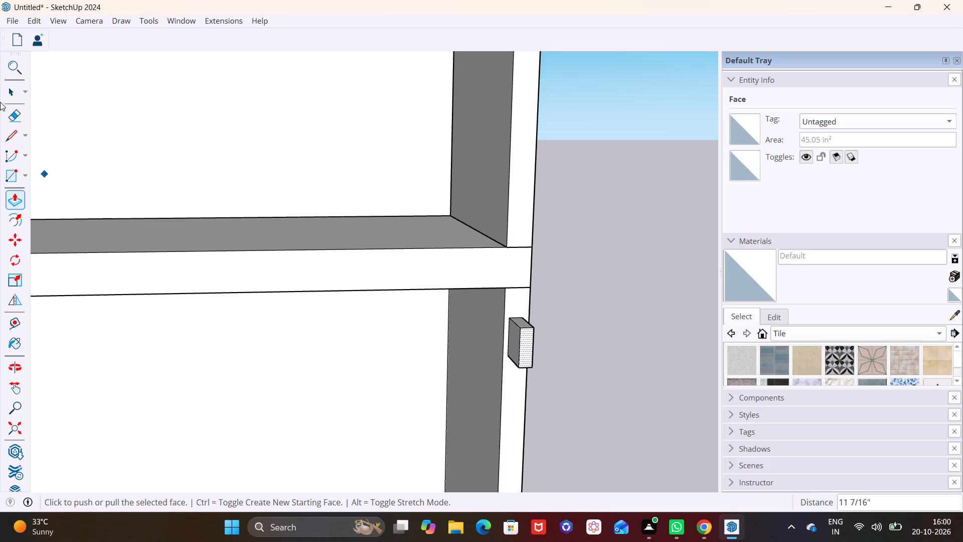
# Push/Pull the block's inner side face about 3' 6" across the building front, forming a horizontal bar below the middle ledge.
pyautogui.click(14, 91)
pyautogui.scroll(3, 539, 324)
pyautogui.moveTo(511, 348); pyautogui.dragTo(574, 347, button='middle')
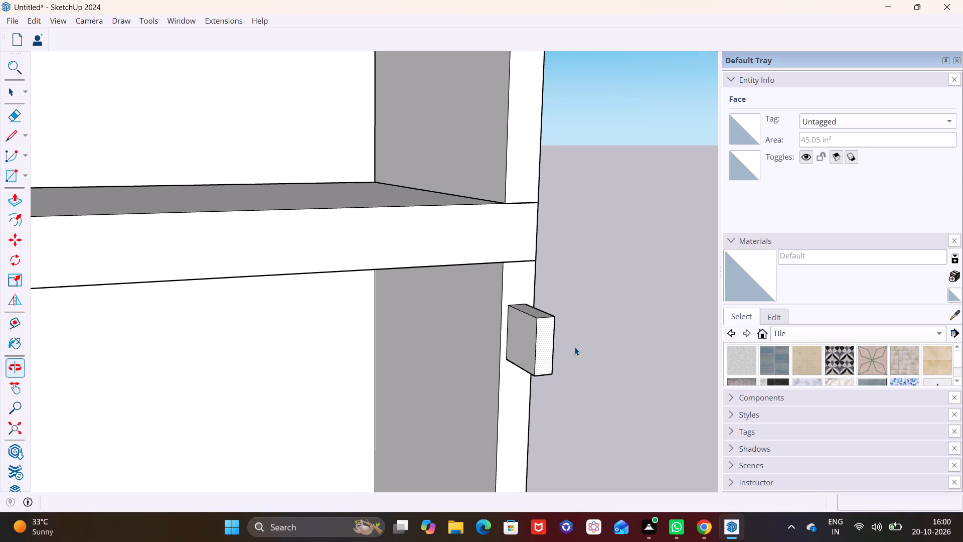
pyautogui.click(523, 340)
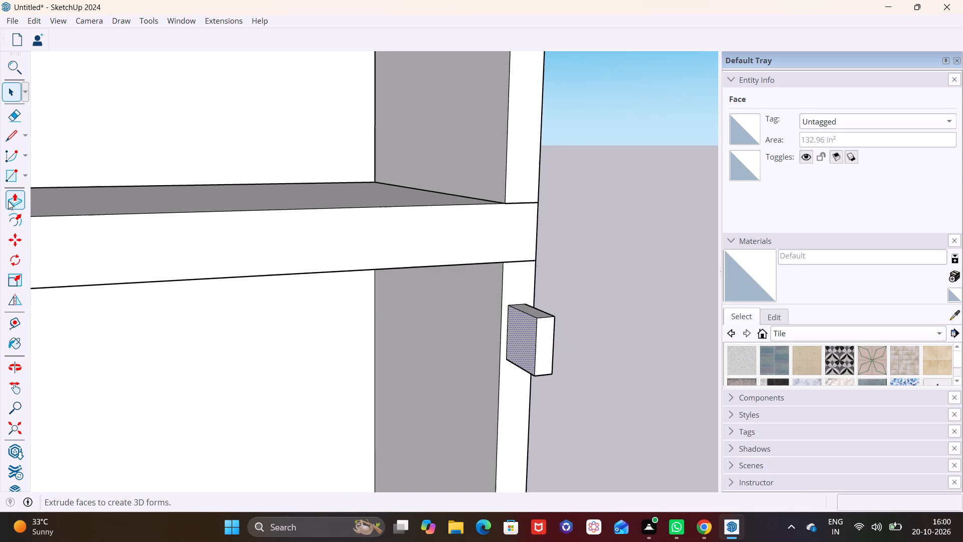
pyautogui.click(9, 201)
pyautogui.click(526, 341)
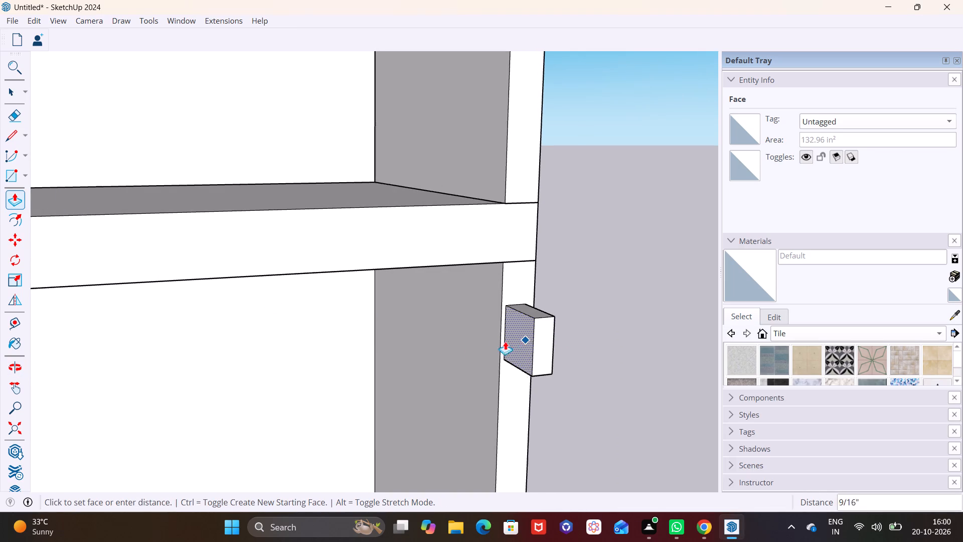
pyautogui.click(428, 349)
pyautogui.click(525, 337)
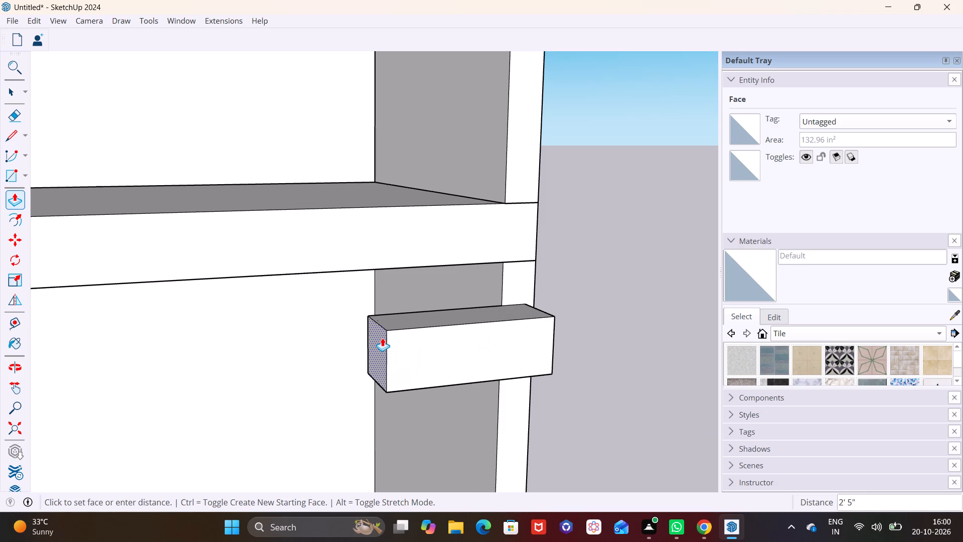
pyautogui.click(312, 338)
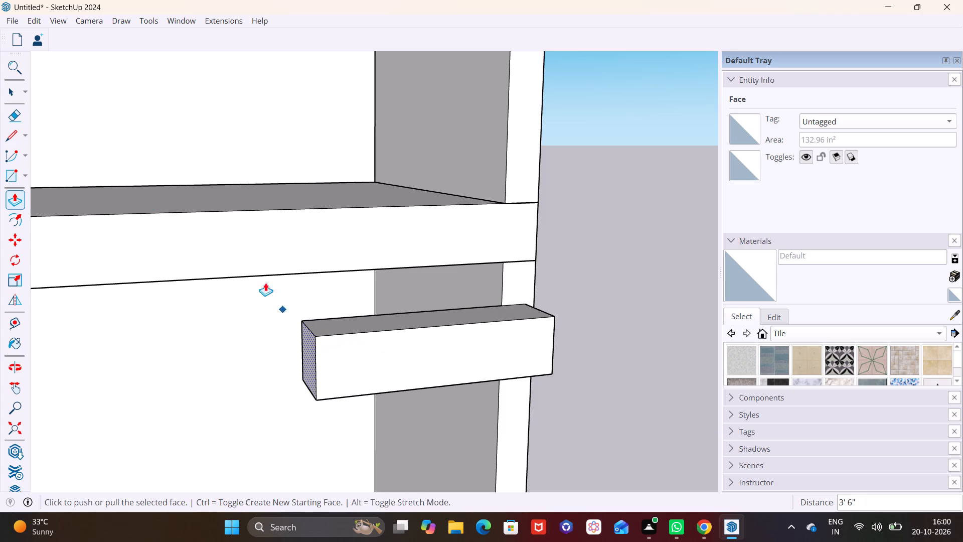
# Push/Pull the bar's long front face back toward the building to make the bar thinner.
pyautogui.click(15, 96)
pyautogui.click(398, 351)
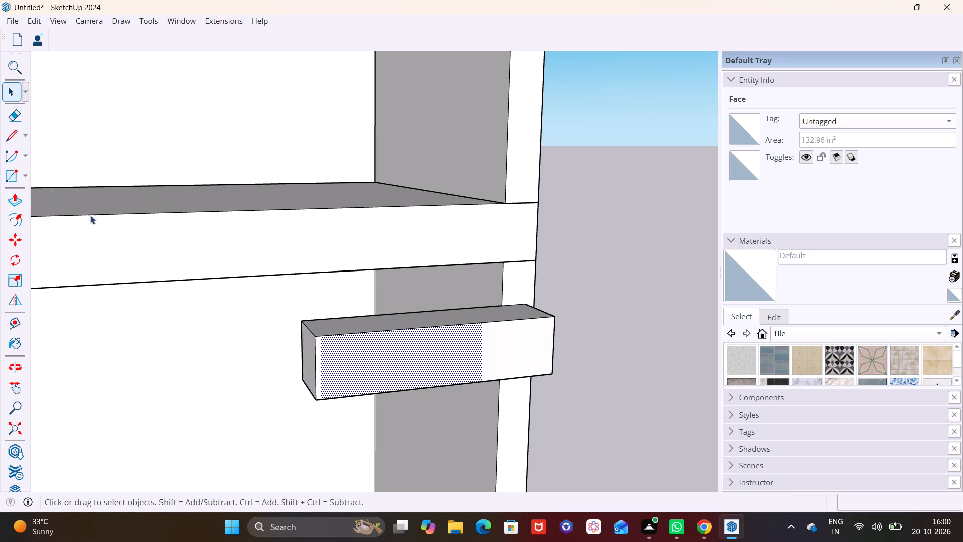
pyautogui.click(15, 198)
pyautogui.click(401, 350)
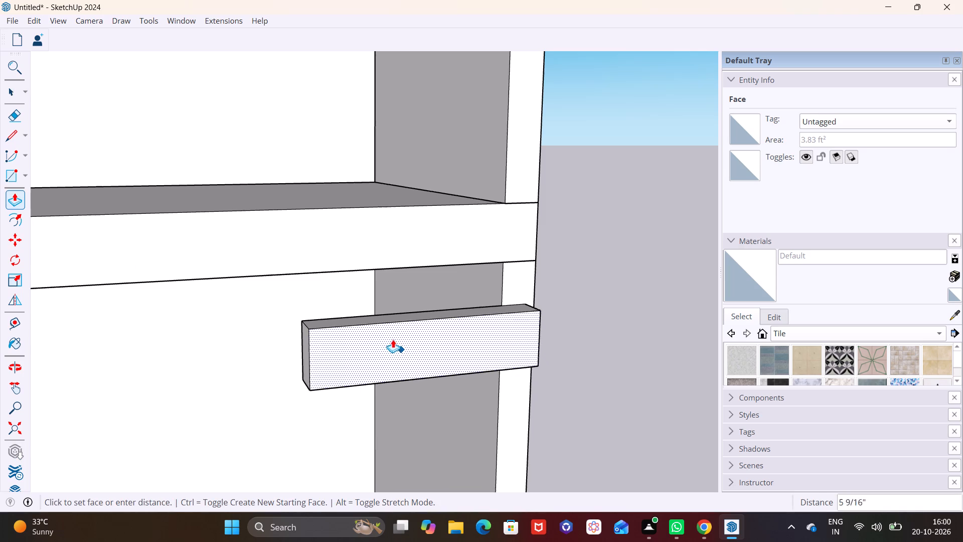
pyautogui.click(389, 336)
pyautogui.press('space')
pyautogui.press('space')
pyautogui.click(551, 397)
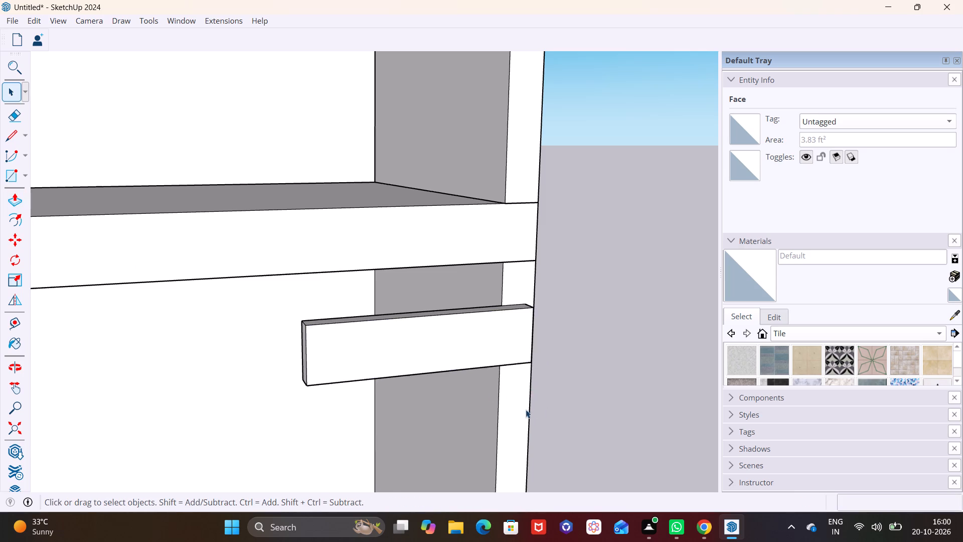
# Push/Pull the bar's outer end face outward about 2 1/8", flush with the side wall's outer face.
pyautogui.scroll(-3, 491, 391)
pyautogui.moveTo(485, 385); pyautogui.dragTo(652, 359, button='middle')
pyautogui.scroll(-2, 382, 365)
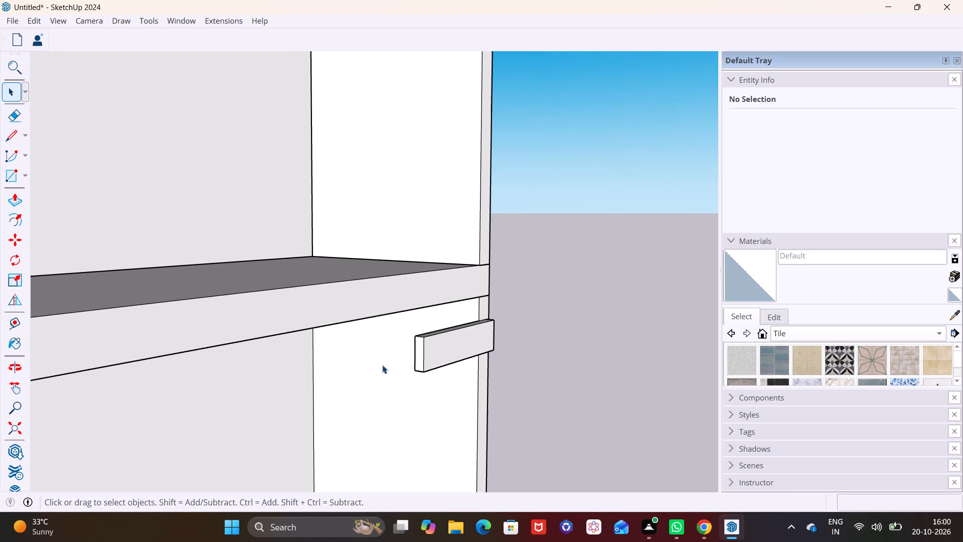
pyautogui.moveTo(377, 365); pyautogui.dragTo(191, 404, button='middle')
pyautogui.scroll(-1, 274, 383)
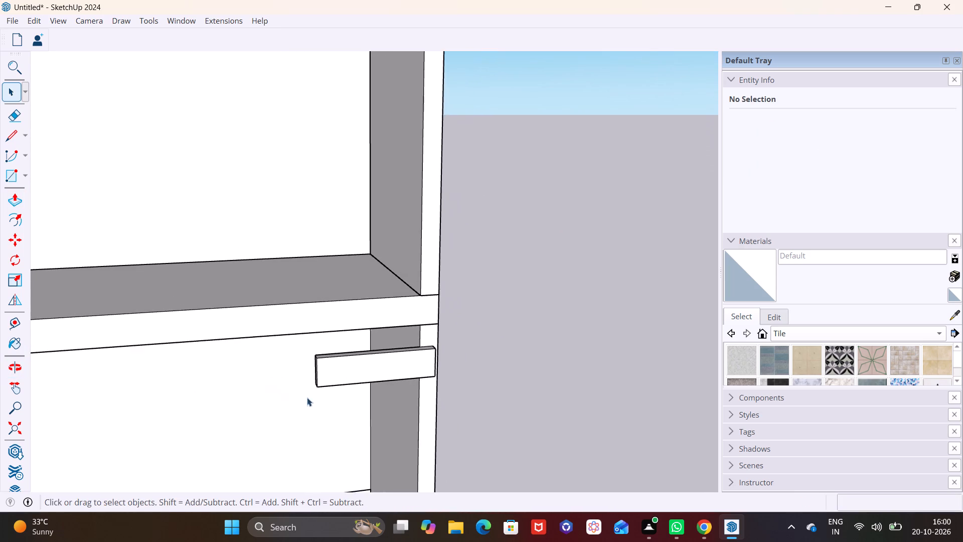
pyautogui.moveTo(319, 397); pyautogui.dragTo(318, 445, button='middle')
pyautogui.scroll(-1, 319, 397)
pyautogui.scroll(5, 412, 337)
pyautogui.moveTo(402, 388); pyautogui.dragTo(192, 379, button='middle')
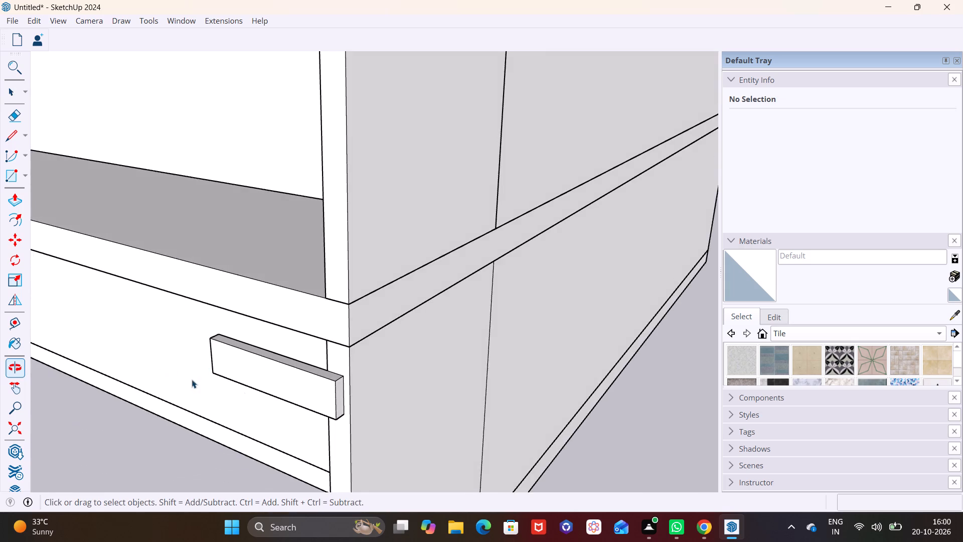
pyautogui.moveTo(192, 379); pyautogui.dragTo(167, 375, button='middle')
pyautogui.scroll(7, 316, 398)
pyautogui.click(360, 391)
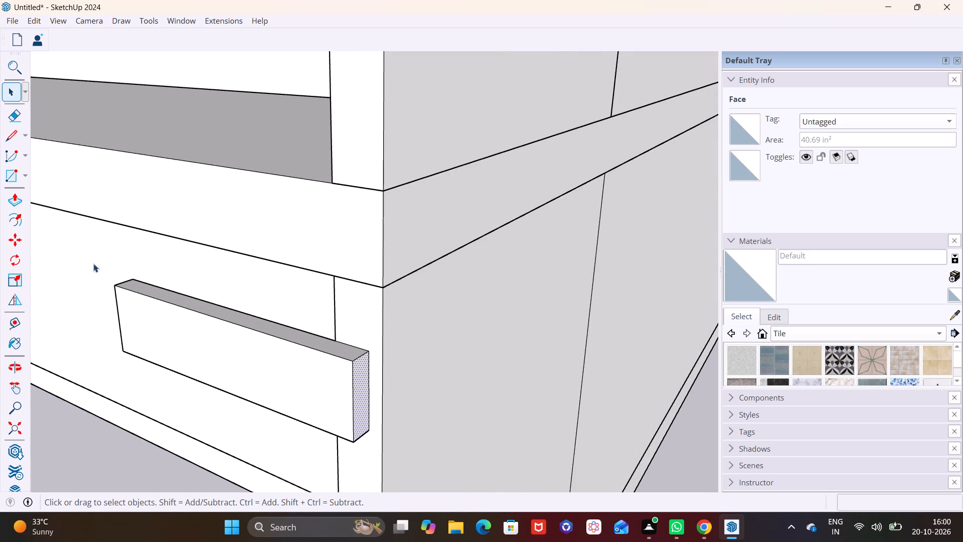
pyautogui.click(18, 196)
pyautogui.click(357, 394)
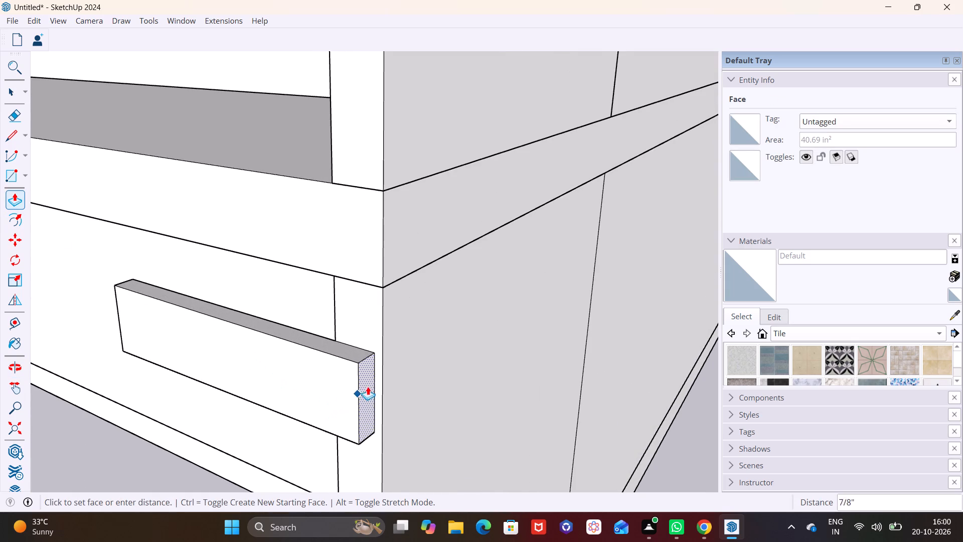
pyautogui.click(382, 346)
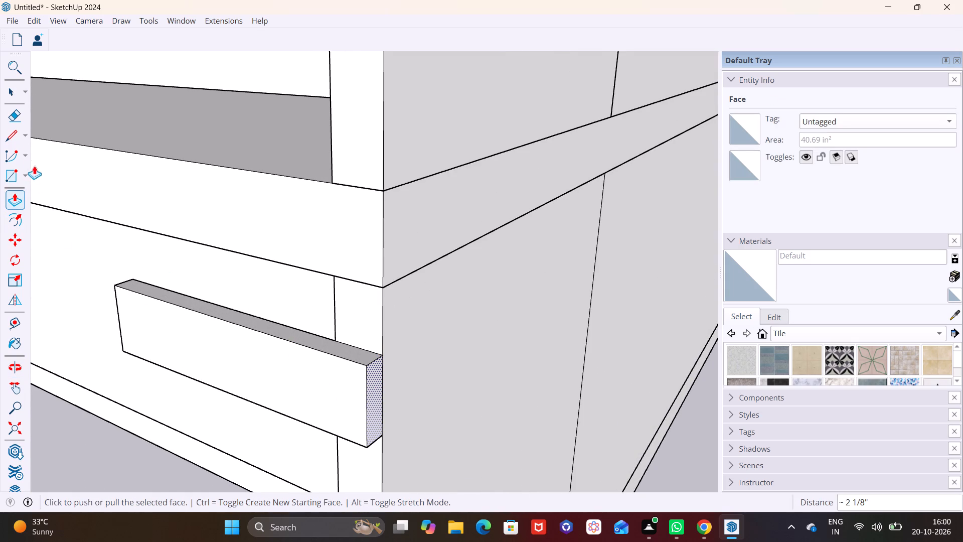
# Push/Pull the bar's top face up about 8 3/4" to the underside of the middle ledge.
pyautogui.click(13, 95)
pyautogui.click(341, 347)
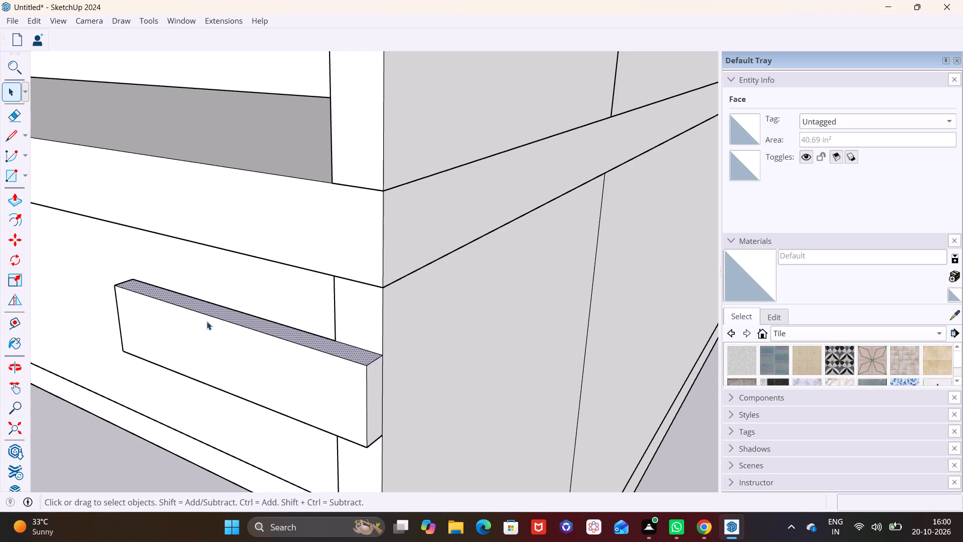
pyautogui.click(10, 196)
pyautogui.click(360, 357)
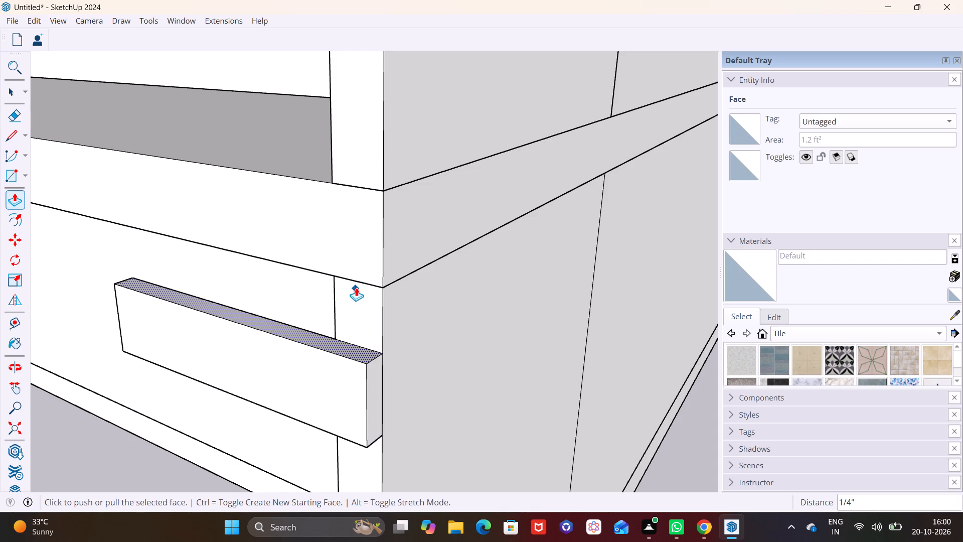
pyautogui.click(348, 349)
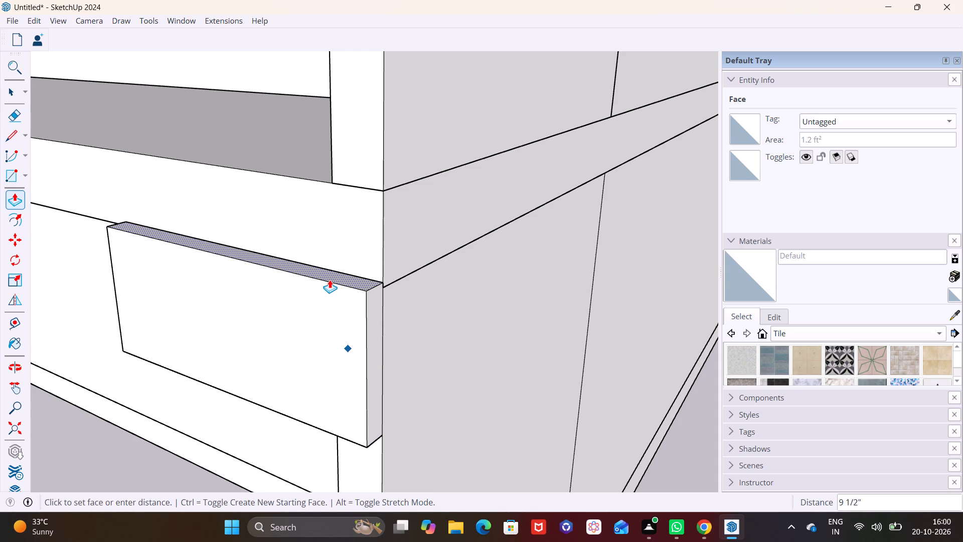
pyautogui.click(331, 285)
# Push/Pull the bar's bottom face down about 9' 3 1/4" to the side wall's bottom edge, forming a vertical front panel.
pyautogui.scroll(-7, 276, 368)
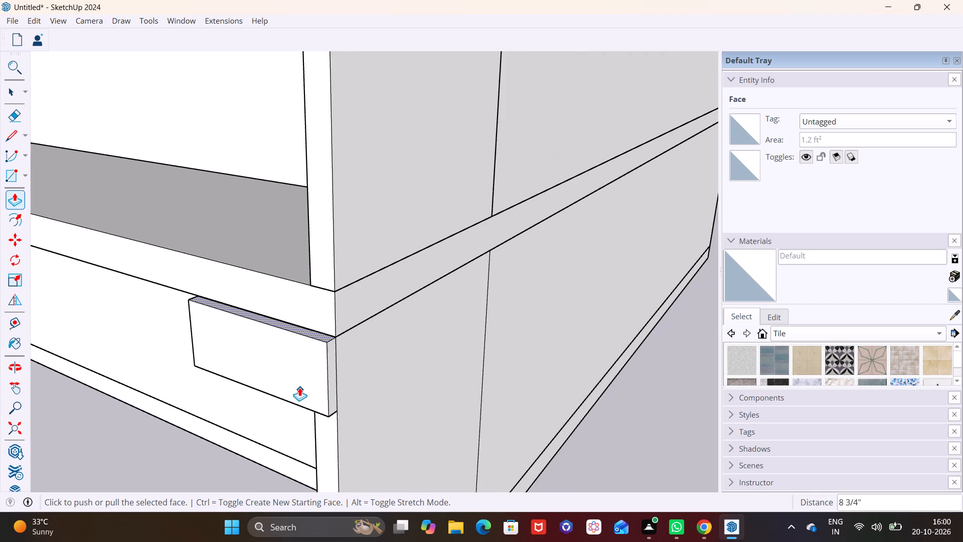
pyautogui.moveTo(297, 386); pyautogui.dragTo(395, 237, button='middle')
pyautogui.moveTo(264, 376); pyautogui.dragTo(362, 216, button='middle')
pyautogui.scroll(-2, 370, 263)
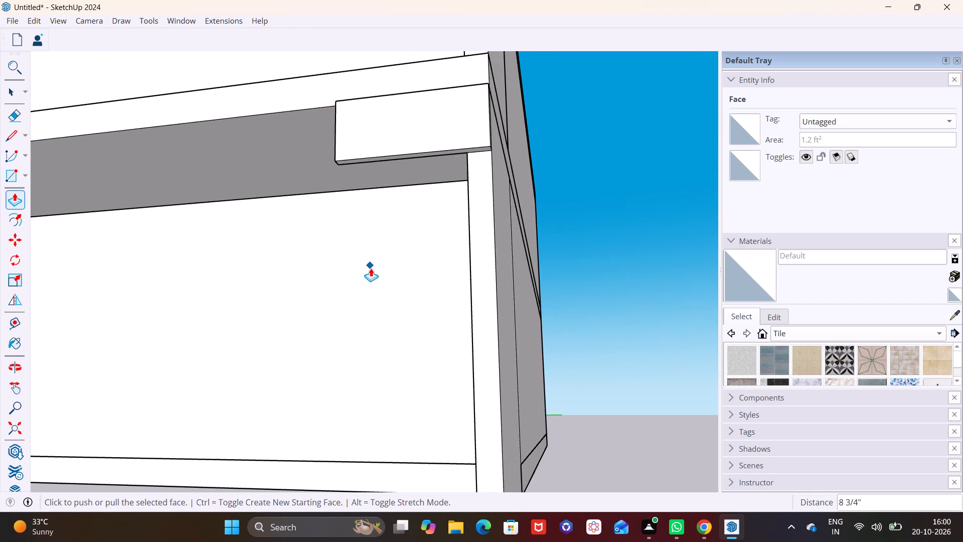
pyautogui.moveTo(402, 250); pyautogui.dragTo(361, 204, button='middle')
pyautogui.scroll(2, 388, 118)
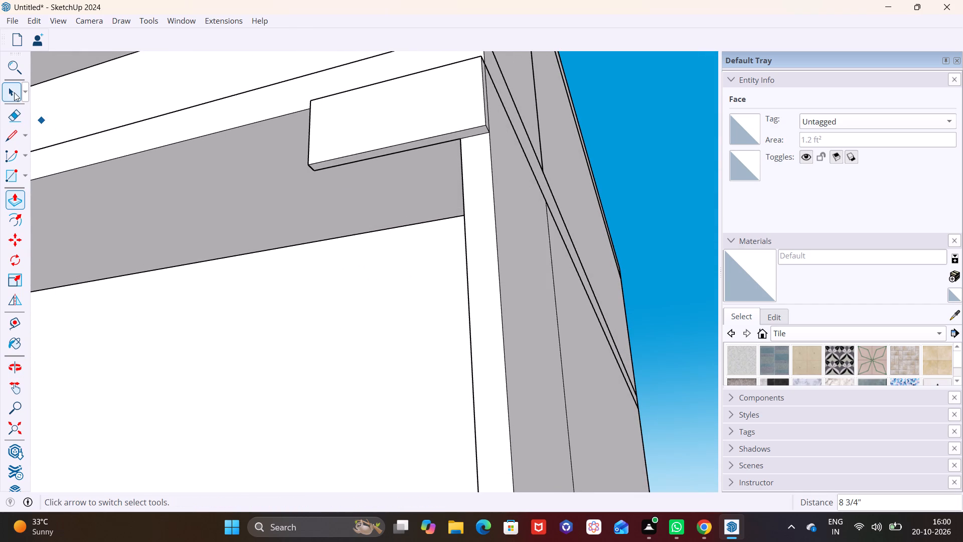
pyautogui.click(14, 92)
pyautogui.click(363, 156)
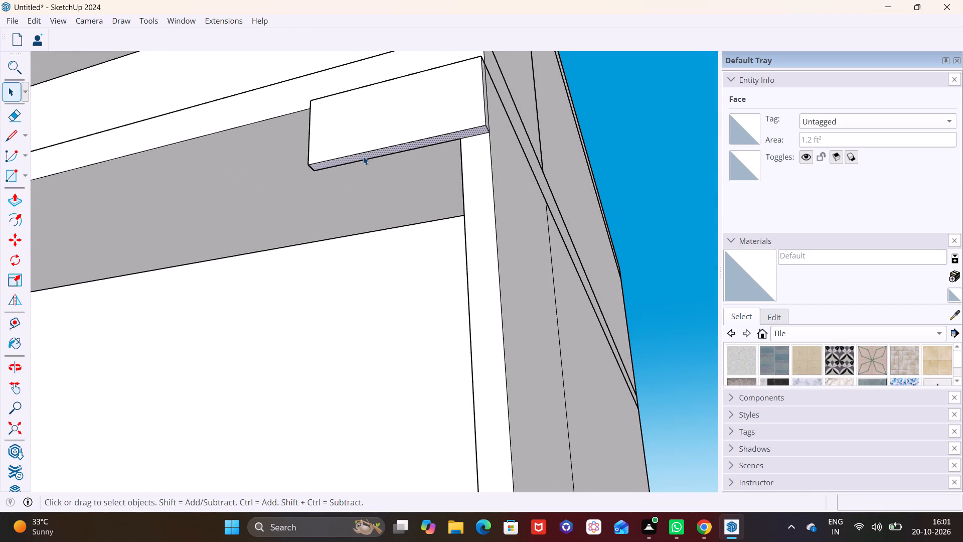
pyautogui.click(12, 194)
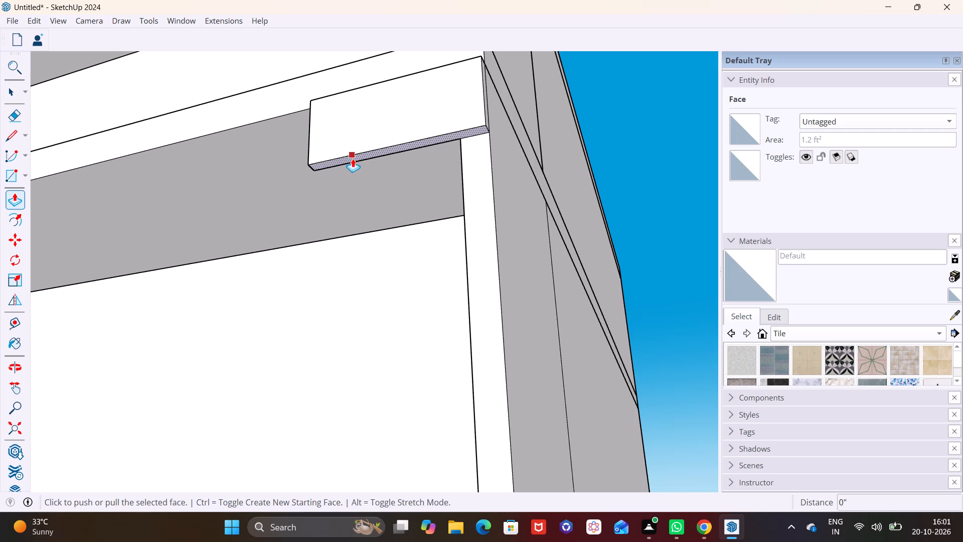
pyautogui.click(352, 157)
pyautogui.scroll(-8, 347, 299)
pyautogui.moveTo(352, 302); pyautogui.dragTo(374, 283, button='middle')
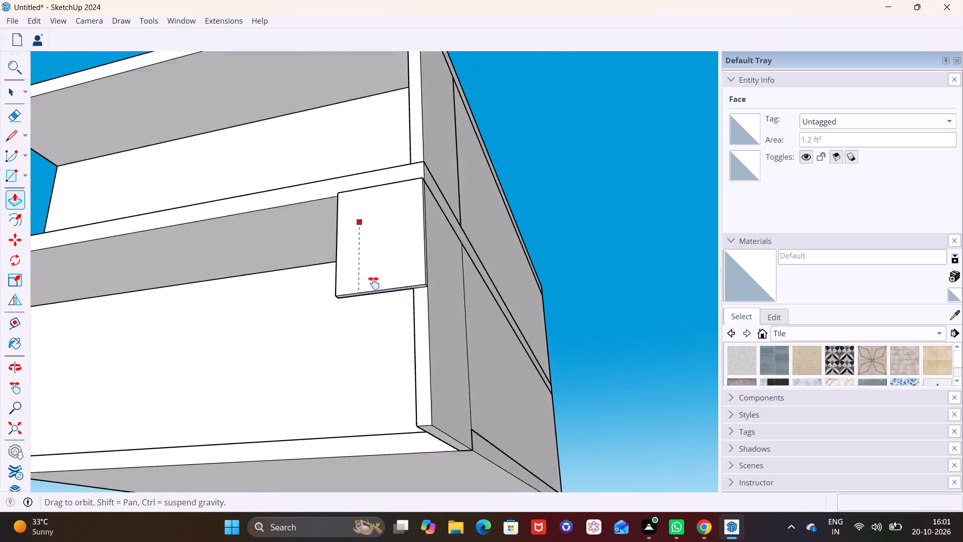
pyautogui.moveTo(374, 283); pyautogui.dragTo(406, 169, button='middle')
pyautogui.scroll(-1, 409, 287)
pyautogui.moveTo(409, 287); pyautogui.dragTo(408, 347, button='middle')
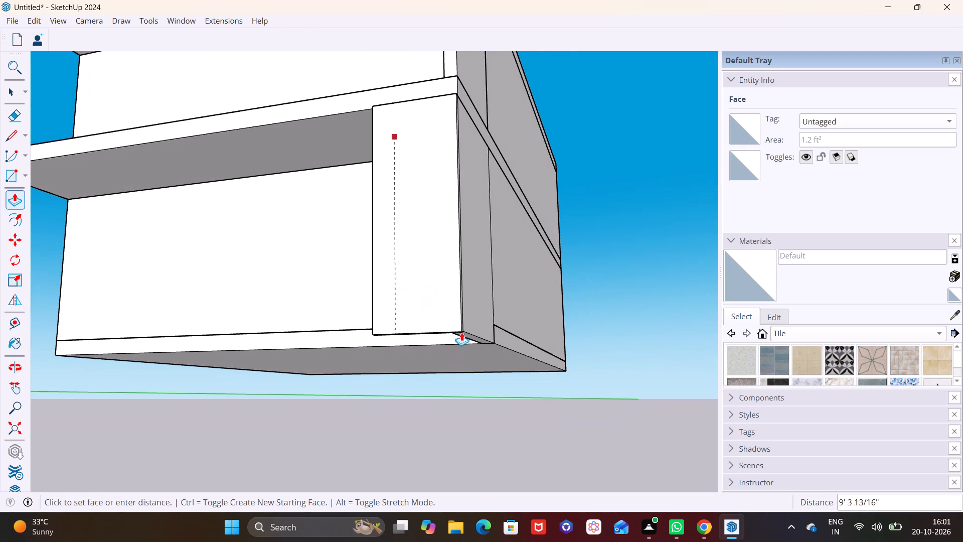
pyautogui.click(469, 332)
# Push/Pull the lower side wall's projecting bottom face up to the top level of the bottom slab.
pyautogui.moveTo(404, 302); pyautogui.dragTo(690, 358, button='middle')
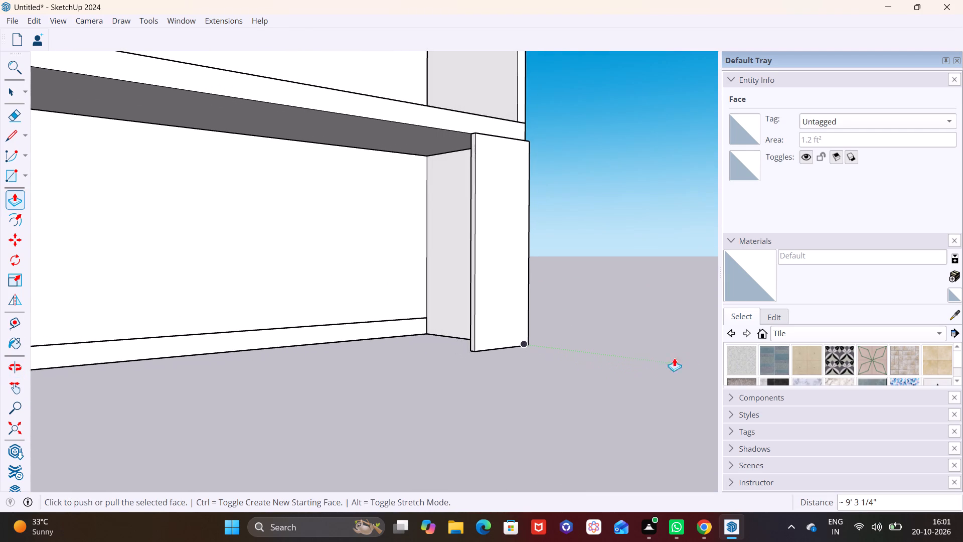
pyautogui.moveTo(445, 323); pyautogui.dragTo(259, 151, button='middle')
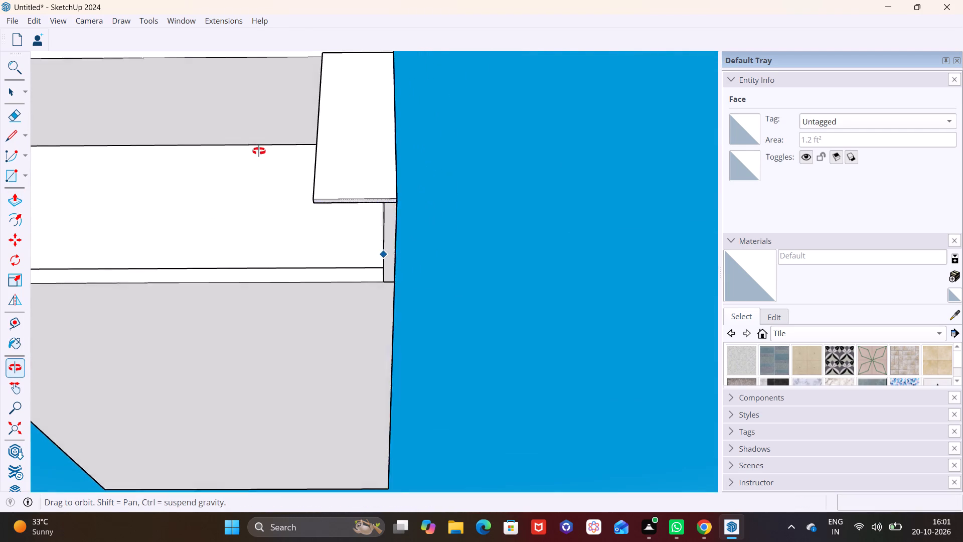
pyautogui.moveTo(259, 151); pyautogui.dragTo(415, 263, button='middle')
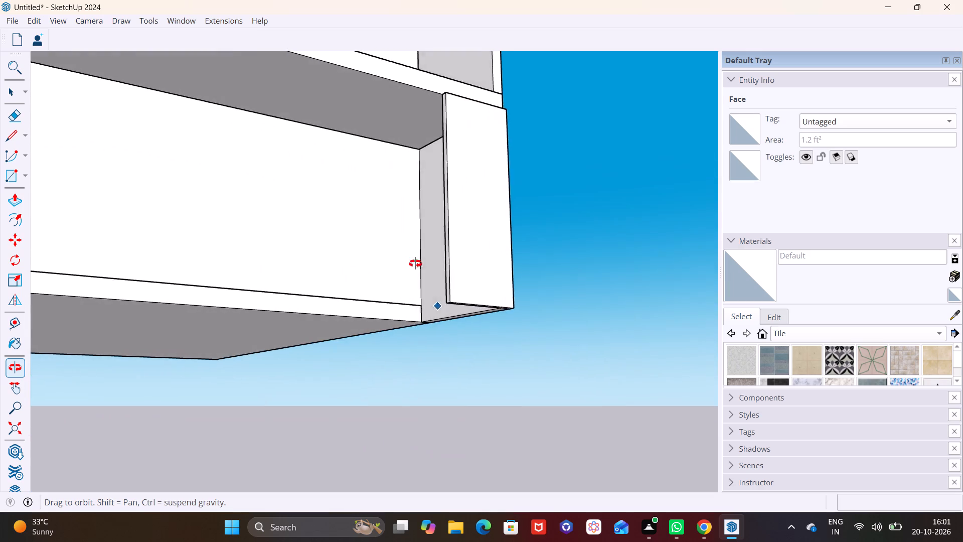
pyautogui.moveTo(415, 263); pyautogui.dragTo(496, 260, button='middle')
pyautogui.moveTo(471, 280); pyautogui.dragTo(486, 204, button='middle')
pyautogui.scroll(3, 477, 253)
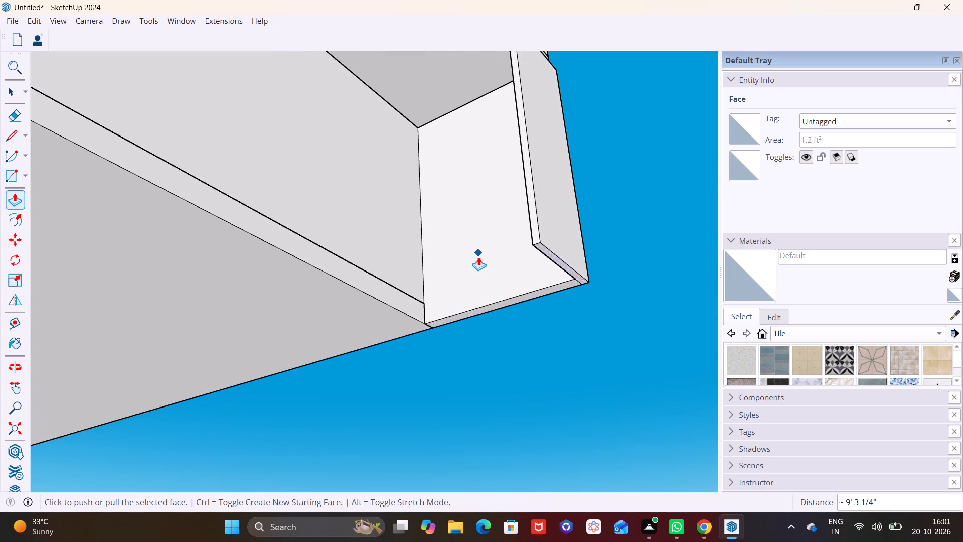
pyautogui.scroll(2, 478, 257)
pyautogui.press('space')
pyautogui.click(464, 328)
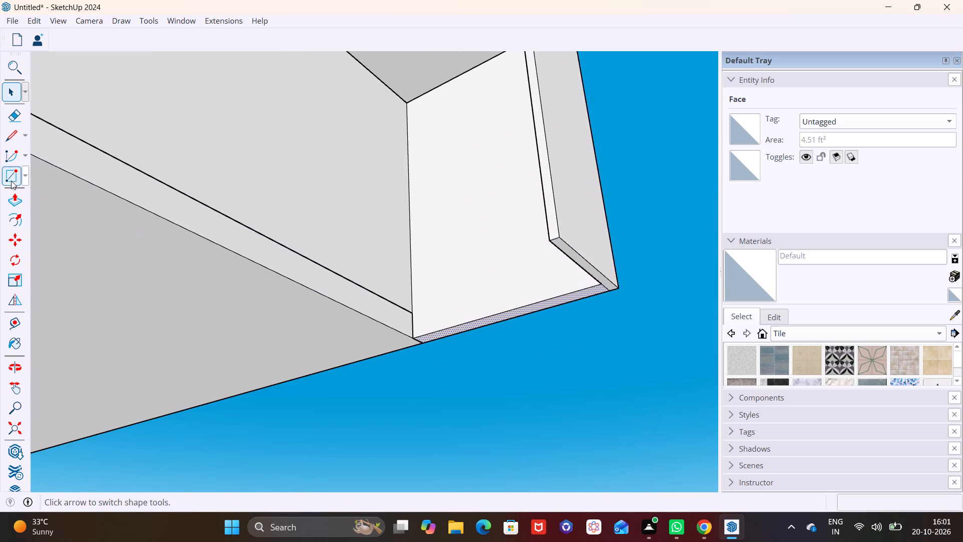
pyautogui.click(8, 196)
pyautogui.click(448, 331)
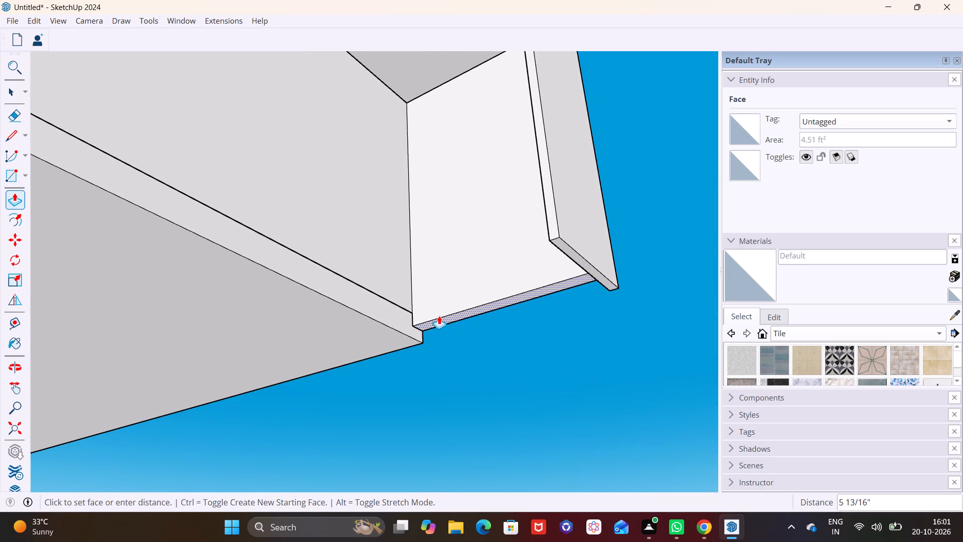
pyautogui.click(401, 305)
# Push/Pull the front panel's bottom face up to the top level of the bottom slab.
pyautogui.press('space')
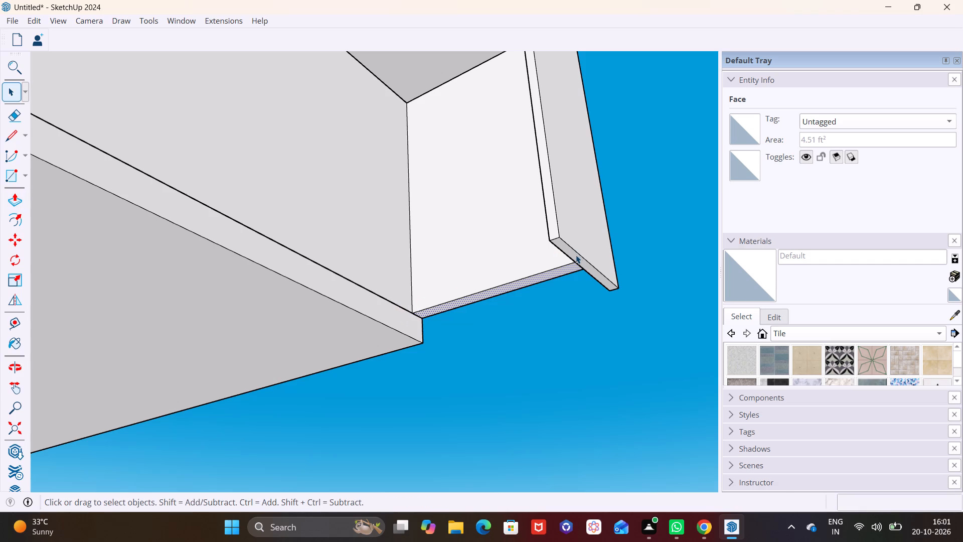
pyautogui.click(576, 255)
pyautogui.click(11, 201)
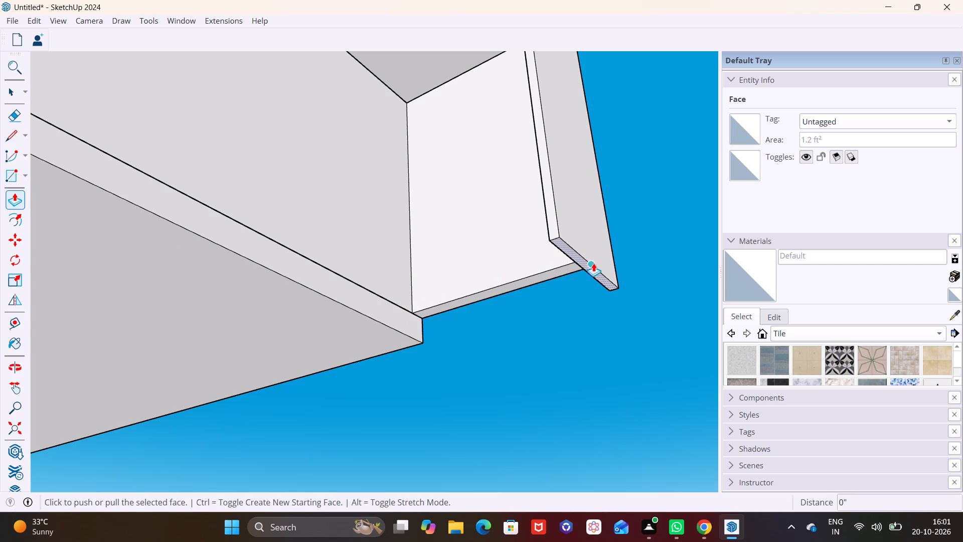
pyautogui.click(590, 266)
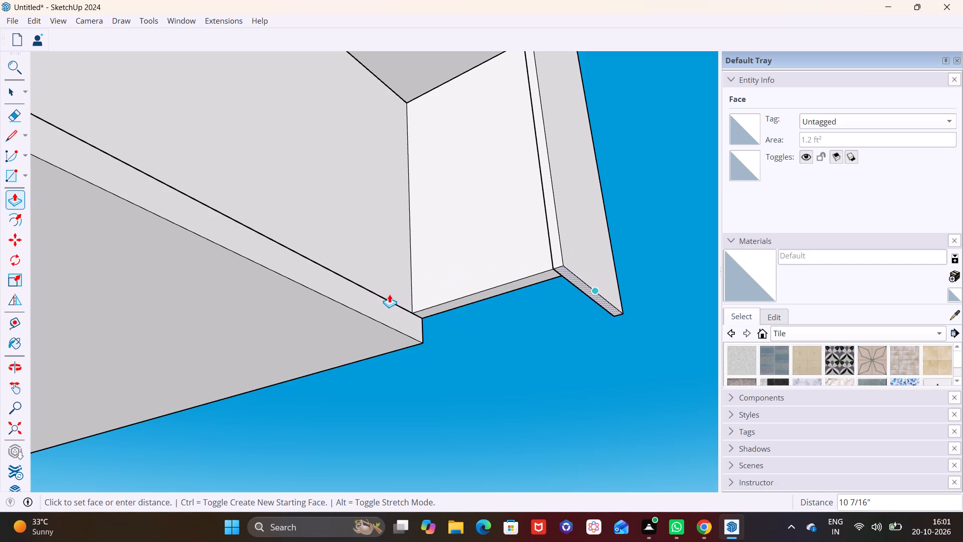
pyautogui.click(385, 296)
# Inside the bottom slab's group, Push/Pull its front face forward to the front panel's outer face, then exit the group.
pyautogui.press('space')
pyautogui.click(394, 323)
pyautogui.doubleClick(394, 323)
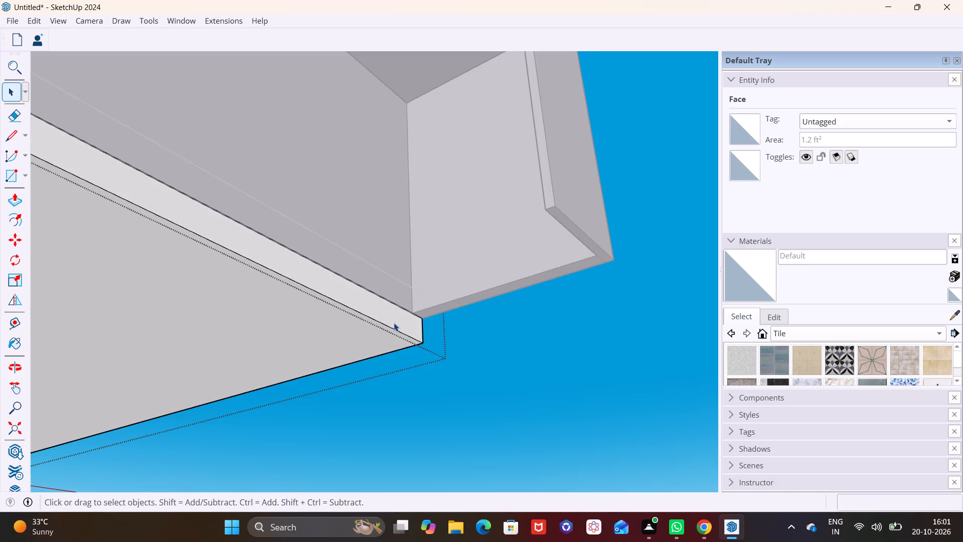
pyautogui.click(391, 319)
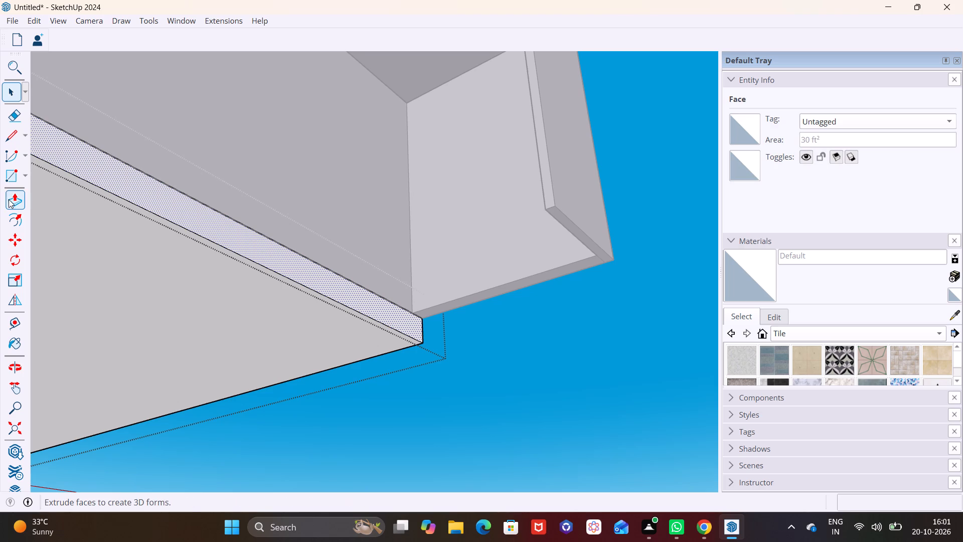
pyautogui.click(23, 199)
pyautogui.click(294, 259)
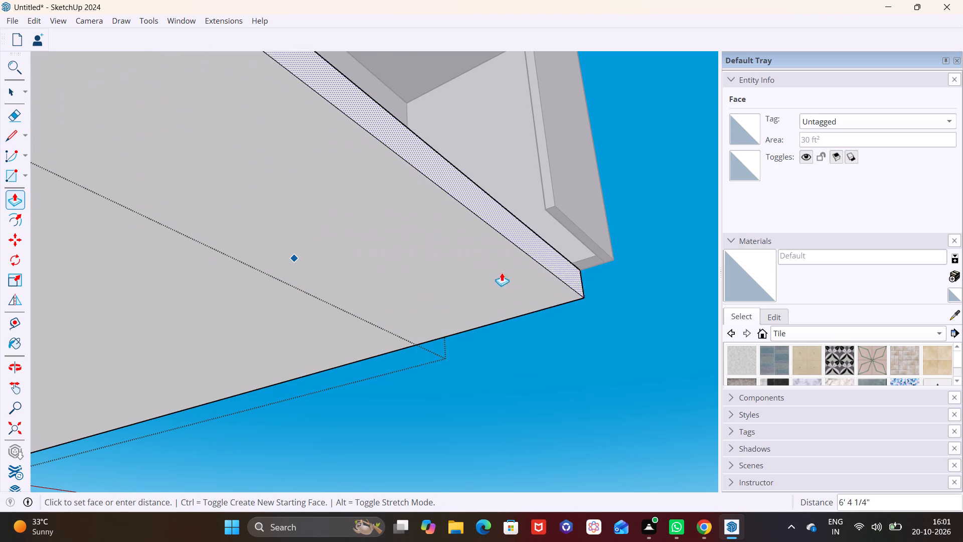
pyautogui.click(556, 180)
pyautogui.press('space')
pyautogui.click(570, 371)
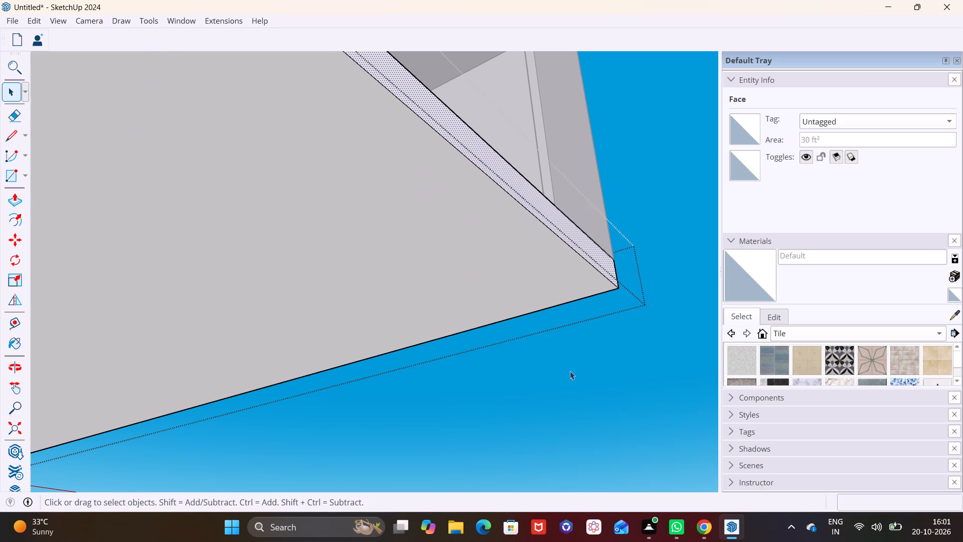
# Push/Pull the front panel's narrow inner side face about 7 13/16" further across the opening to widen the panel.
pyautogui.moveTo(569, 341); pyautogui.dragTo(540, 383, button='middle')
pyautogui.scroll(-2, 542, 381)
pyautogui.moveTo(527, 307); pyautogui.dragTo(334, 456, button='middle')
pyautogui.scroll(-5, 299, 354)
pyautogui.keyDown('shift'); pyautogui.moveTo(292, 344); pyautogui.dragTo(283, 339, button='middle'); pyautogui.keyUp('shift')
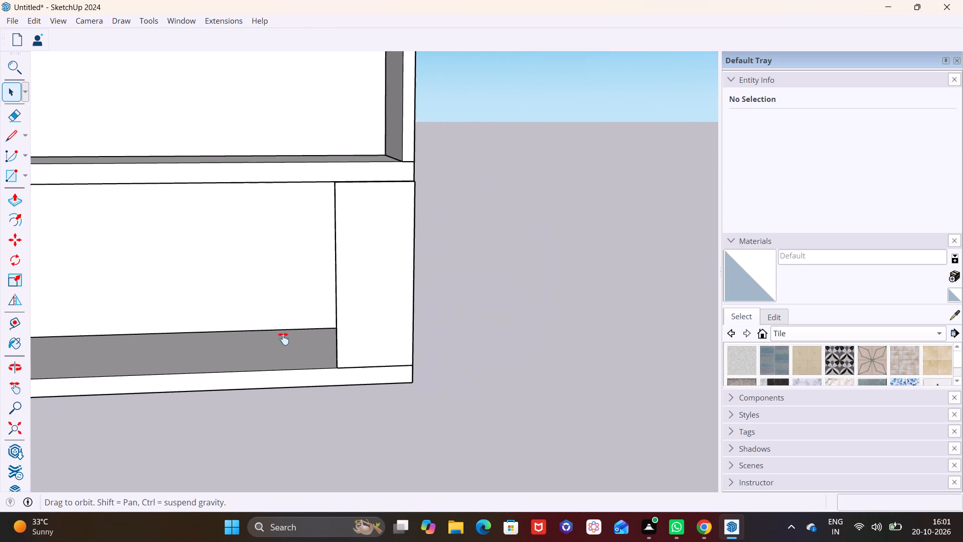
pyautogui.keyDown('shift'); pyautogui.moveTo(283, 339); pyautogui.dragTo(570, 381, button='middle'); pyautogui.keyUp('shift')
pyautogui.moveTo(367, 339); pyautogui.dragTo(310, 277, button='middle')
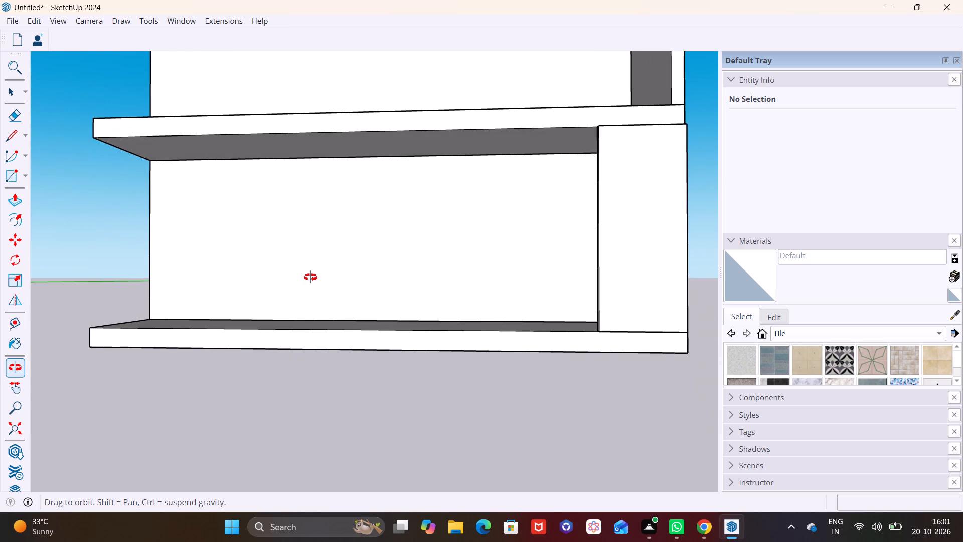
pyautogui.moveTo(310, 277); pyautogui.dragTo(203, 321, button='middle')
pyautogui.moveTo(317, 359); pyautogui.dragTo(381, 383, button='middle')
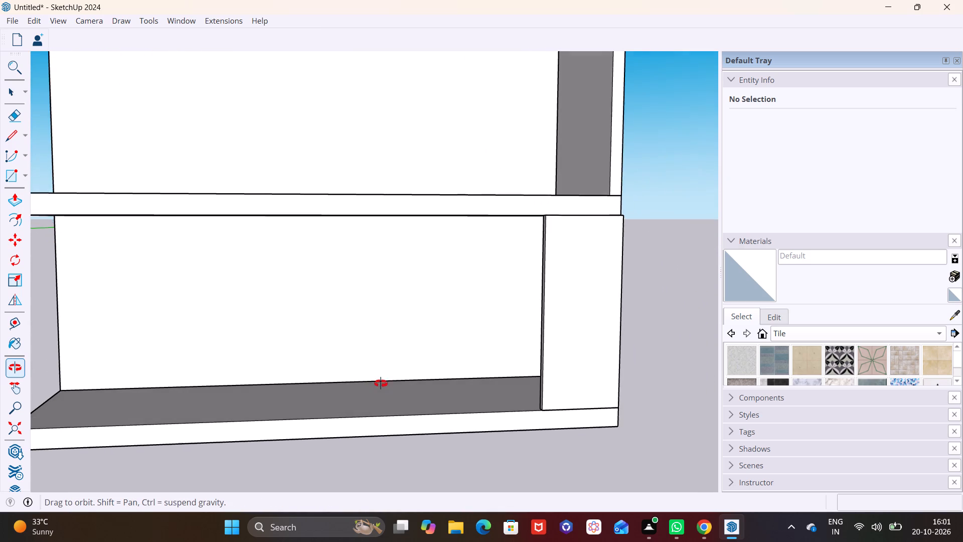
pyautogui.moveTo(381, 383); pyautogui.dragTo(381, 384, button='middle')
pyautogui.scroll(-1, 393, 359)
pyautogui.scroll(3, 528, 285)
pyautogui.moveTo(534, 299); pyautogui.dragTo(586, 305, button='middle')
pyautogui.scroll(2, 569, 301)
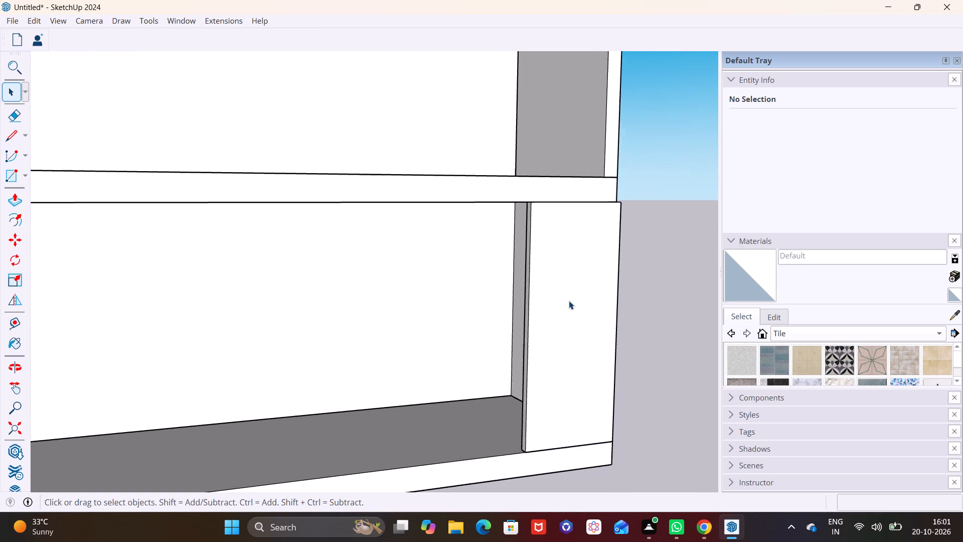
pyautogui.scroll(5, 569, 301)
pyautogui.click(514, 283)
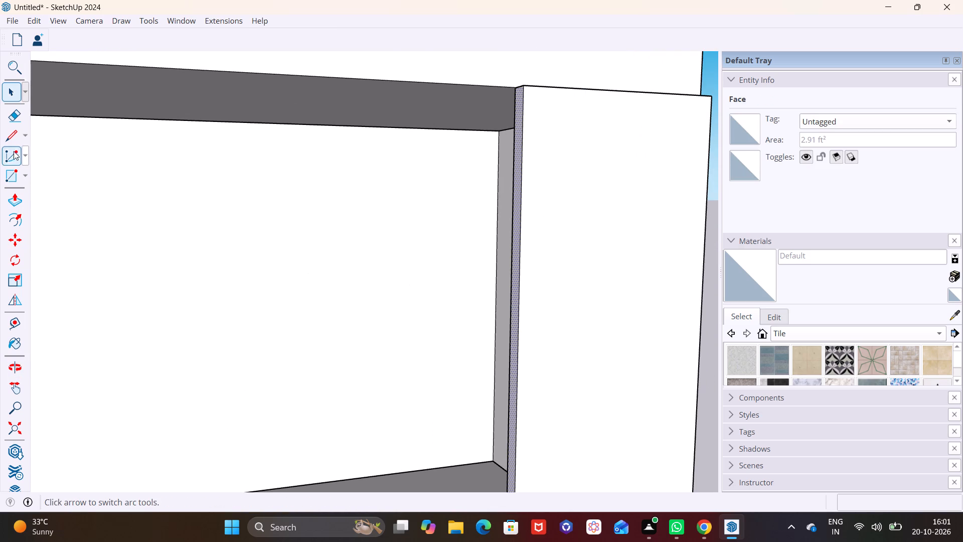
pyautogui.click(16, 199)
pyautogui.click(516, 225)
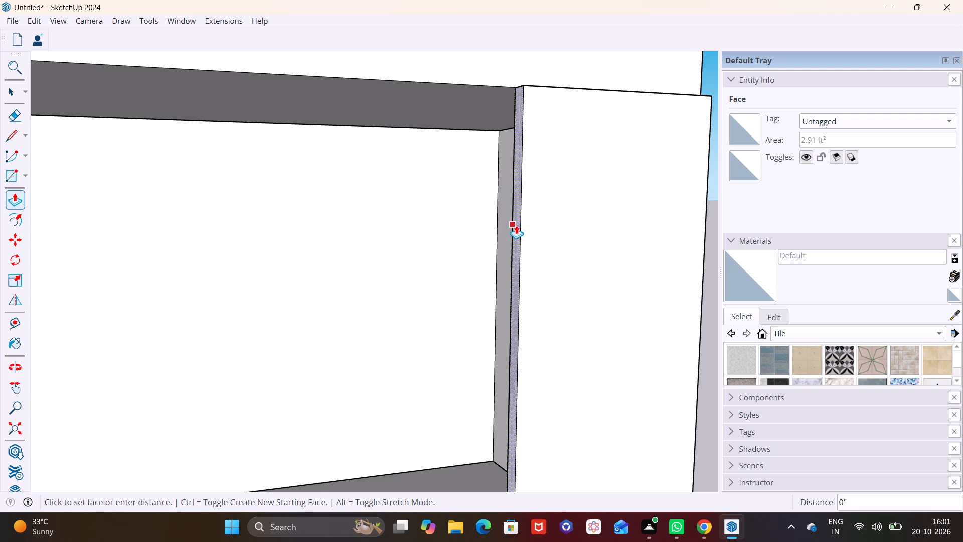
pyautogui.click(481, 229)
# Examine the building's front, including both ledges, the bottom slab and the widened panel.
pyautogui.scroll(-3, 447, 292)
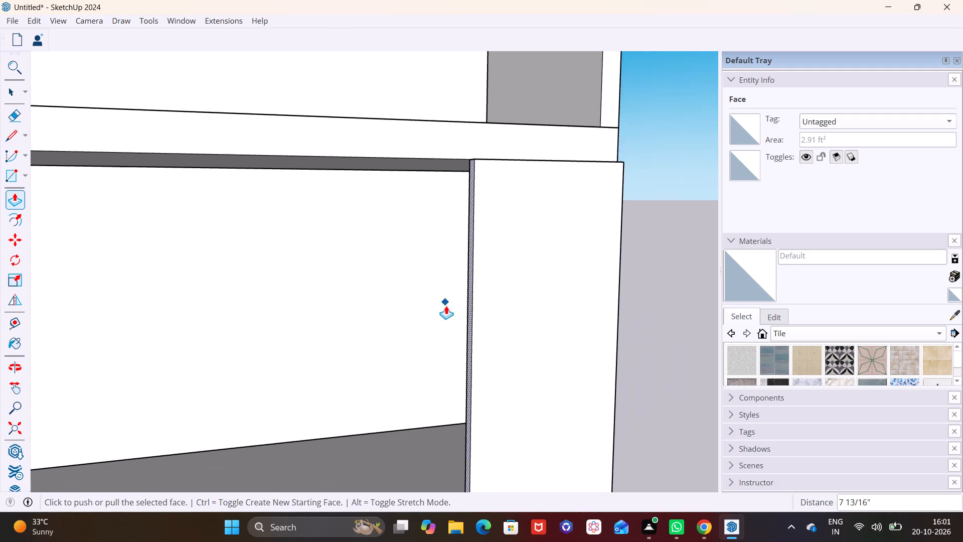
pyautogui.moveTo(446, 306); pyautogui.dragTo(354, 337, button='middle')
pyautogui.scroll(-5, 350, 321)
pyautogui.moveTo(345, 333); pyautogui.dragTo(355, 331, button='middle')
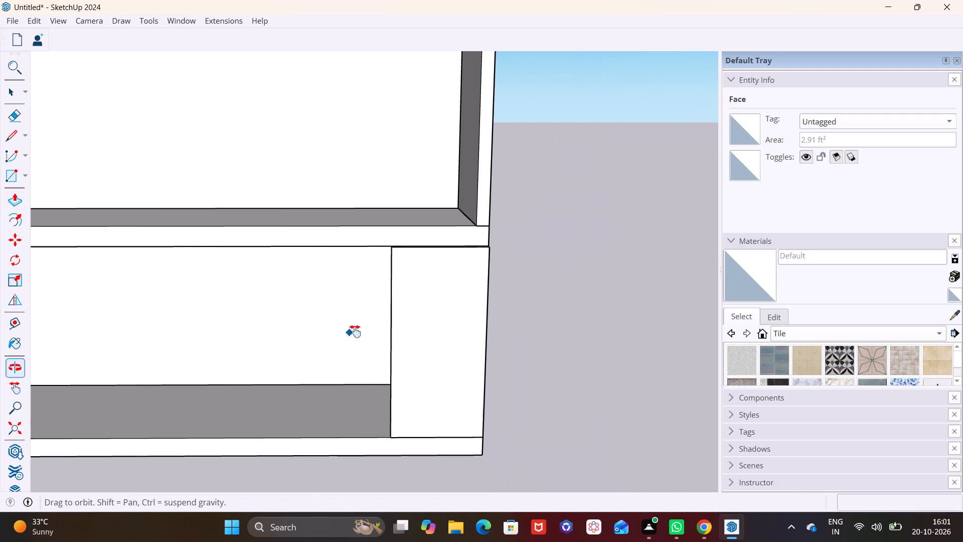
pyautogui.moveTo(355, 331); pyautogui.dragTo(428, 356, button='middle')
pyautogui.scroll(-2, 421, 357)
pyautogui.moveTo(419, 358); pyautogui.dragTo(421, 334, button='middle')
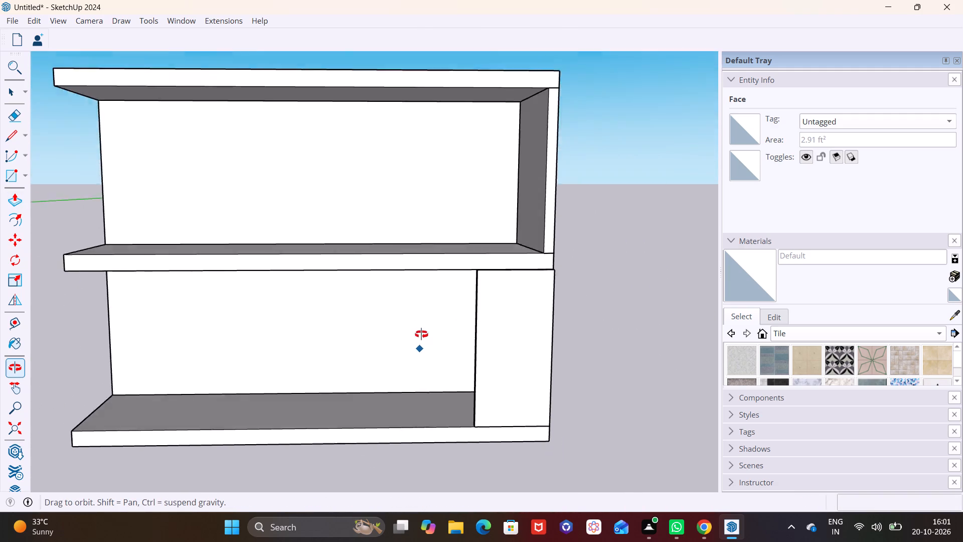
pyautogui.moveTo(421, 334); pyautogui.dragTo(427, 314, button='middle')
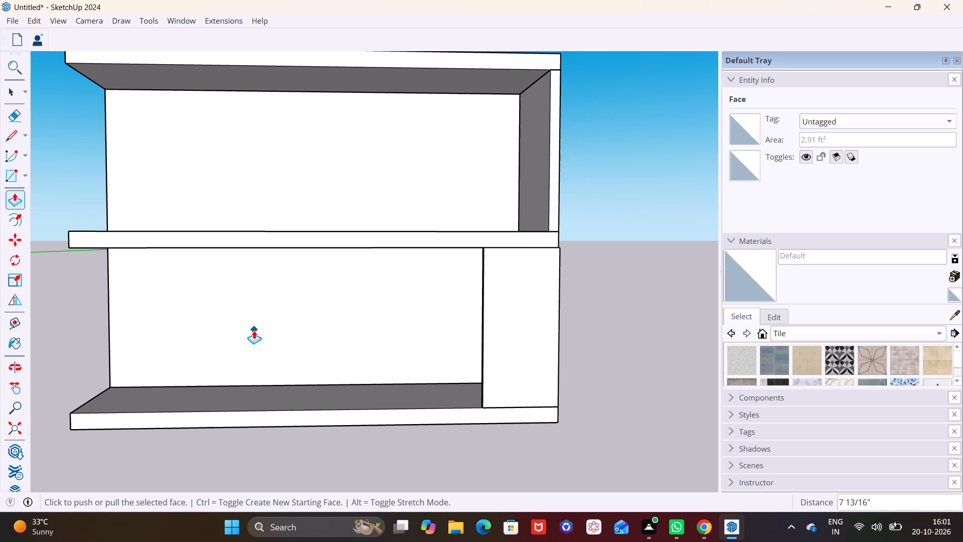
pyautogui.keyDown('shift'); pyautogui.moveTo(220, 329); pyautogui.dragTo(206, 402, button='middle'); pyautogui.keyUp('shift')
pyautogui.keyDown('shift'); pyautogui.moveTo(250, 372); pyautogui.dragTo(246, 408, button='middle'); pyautogui.keyUp('shift')
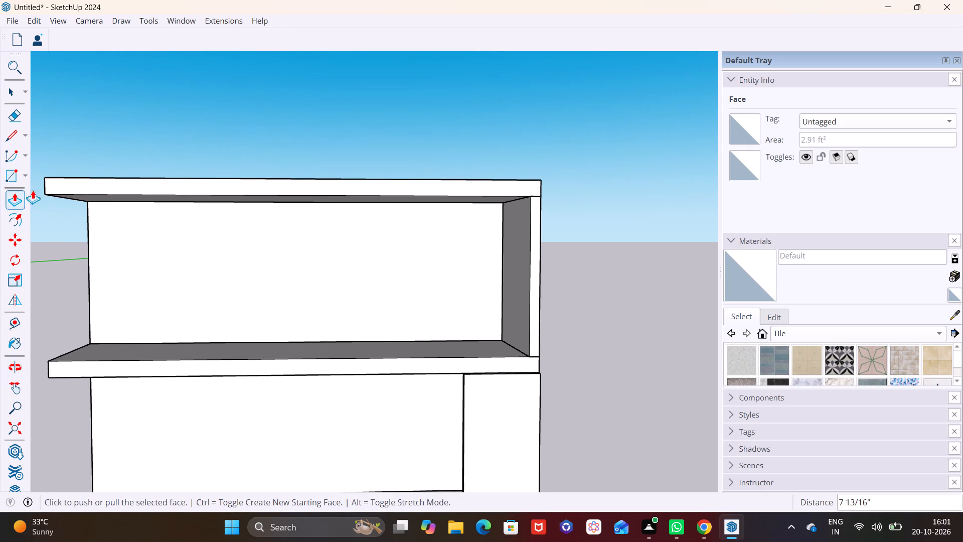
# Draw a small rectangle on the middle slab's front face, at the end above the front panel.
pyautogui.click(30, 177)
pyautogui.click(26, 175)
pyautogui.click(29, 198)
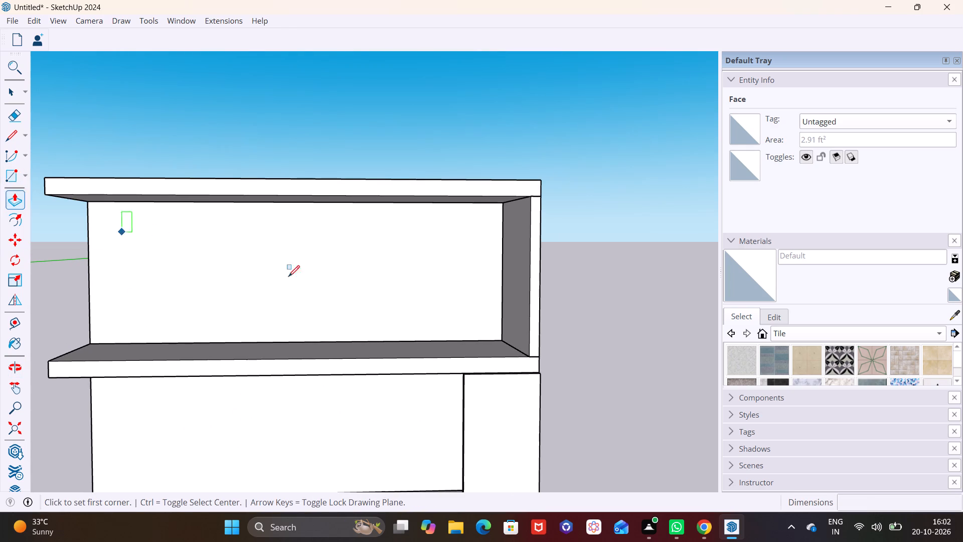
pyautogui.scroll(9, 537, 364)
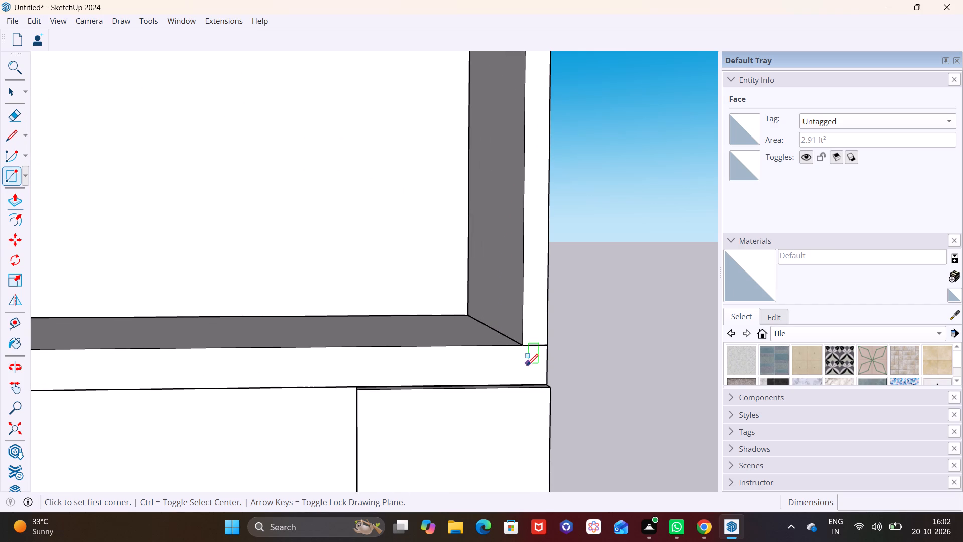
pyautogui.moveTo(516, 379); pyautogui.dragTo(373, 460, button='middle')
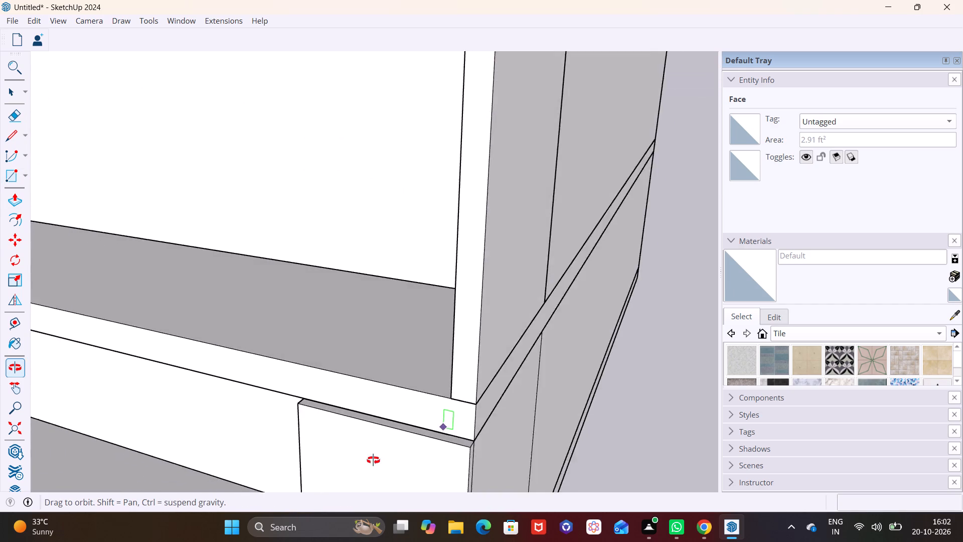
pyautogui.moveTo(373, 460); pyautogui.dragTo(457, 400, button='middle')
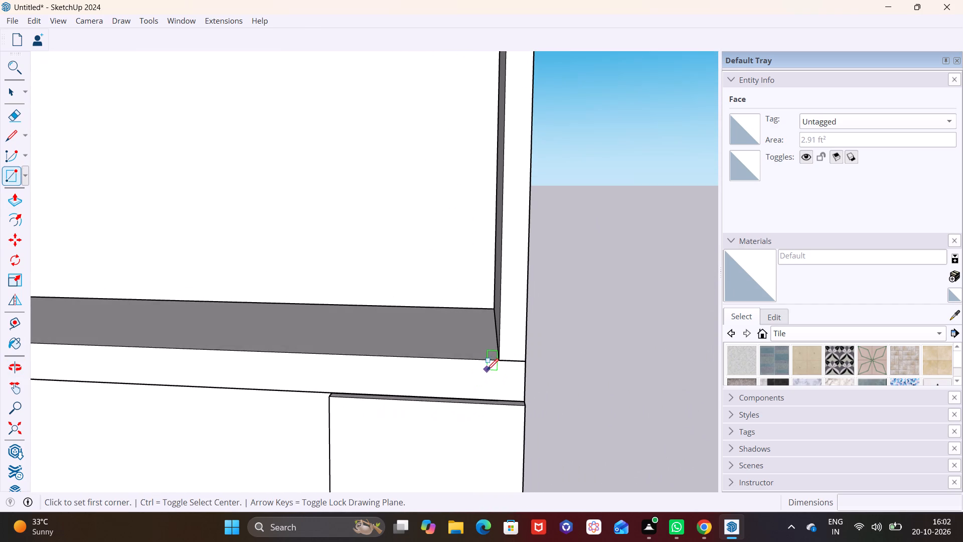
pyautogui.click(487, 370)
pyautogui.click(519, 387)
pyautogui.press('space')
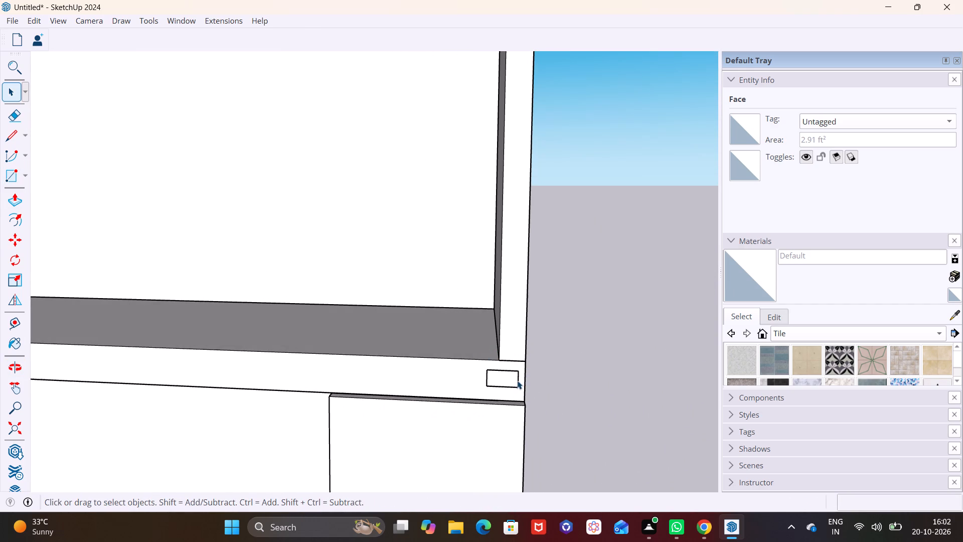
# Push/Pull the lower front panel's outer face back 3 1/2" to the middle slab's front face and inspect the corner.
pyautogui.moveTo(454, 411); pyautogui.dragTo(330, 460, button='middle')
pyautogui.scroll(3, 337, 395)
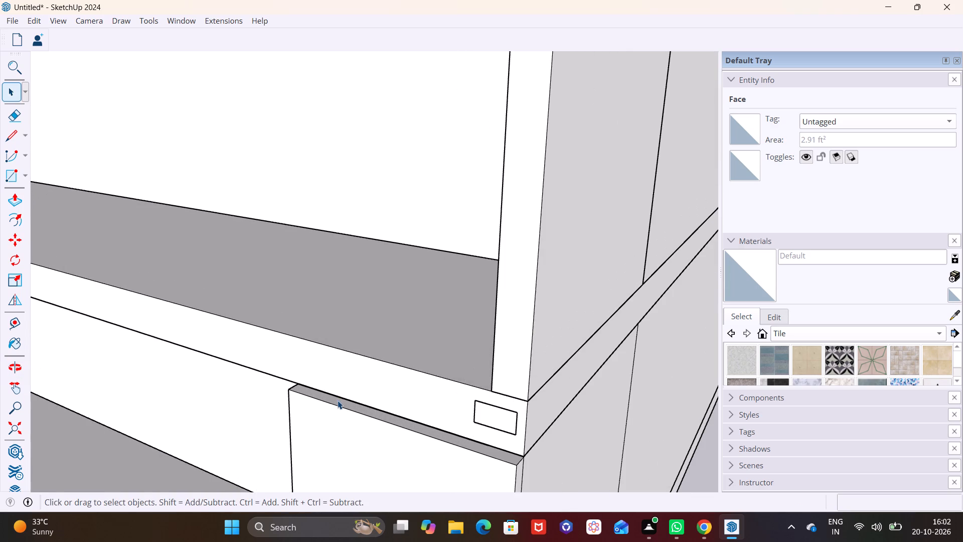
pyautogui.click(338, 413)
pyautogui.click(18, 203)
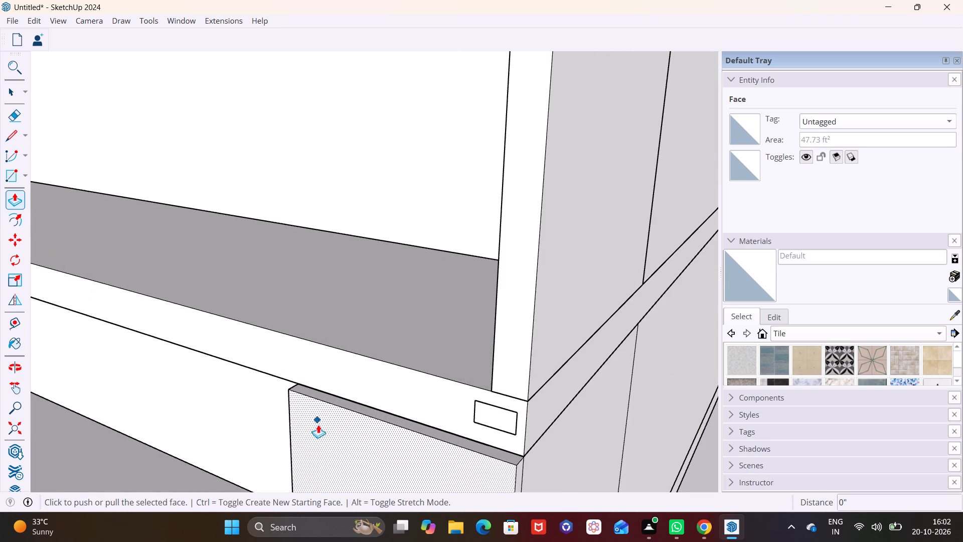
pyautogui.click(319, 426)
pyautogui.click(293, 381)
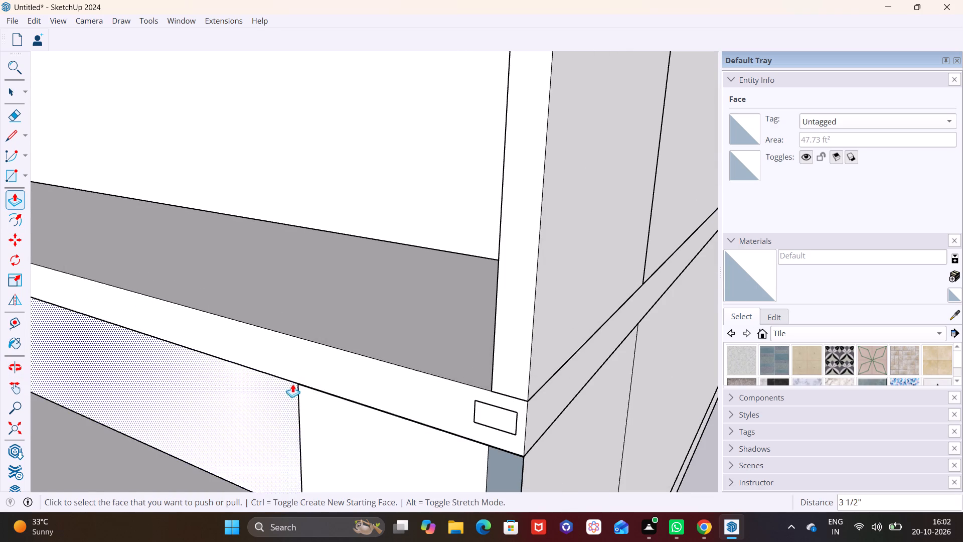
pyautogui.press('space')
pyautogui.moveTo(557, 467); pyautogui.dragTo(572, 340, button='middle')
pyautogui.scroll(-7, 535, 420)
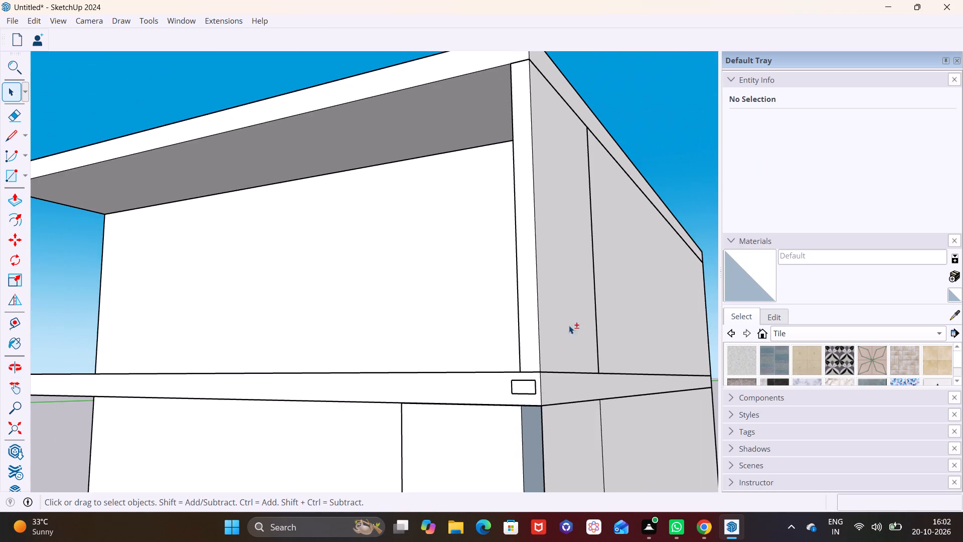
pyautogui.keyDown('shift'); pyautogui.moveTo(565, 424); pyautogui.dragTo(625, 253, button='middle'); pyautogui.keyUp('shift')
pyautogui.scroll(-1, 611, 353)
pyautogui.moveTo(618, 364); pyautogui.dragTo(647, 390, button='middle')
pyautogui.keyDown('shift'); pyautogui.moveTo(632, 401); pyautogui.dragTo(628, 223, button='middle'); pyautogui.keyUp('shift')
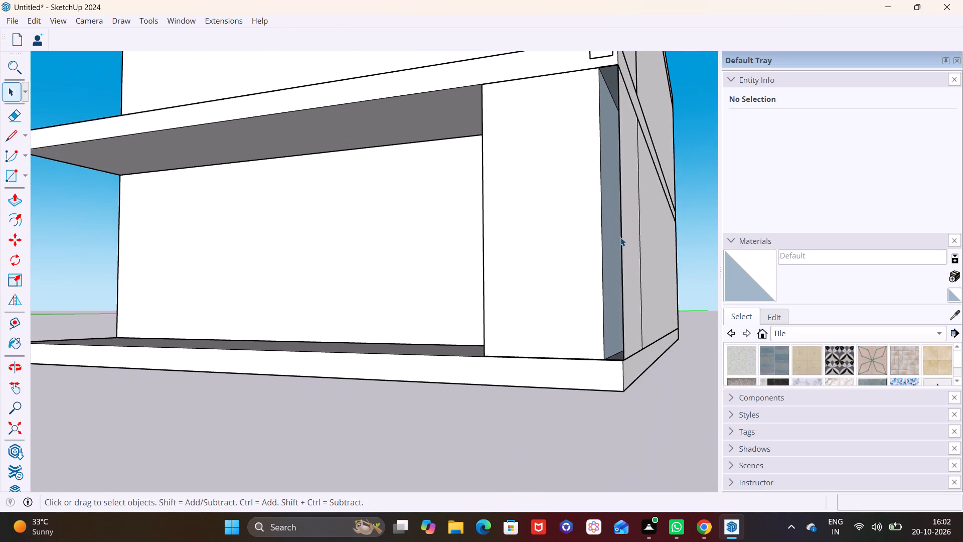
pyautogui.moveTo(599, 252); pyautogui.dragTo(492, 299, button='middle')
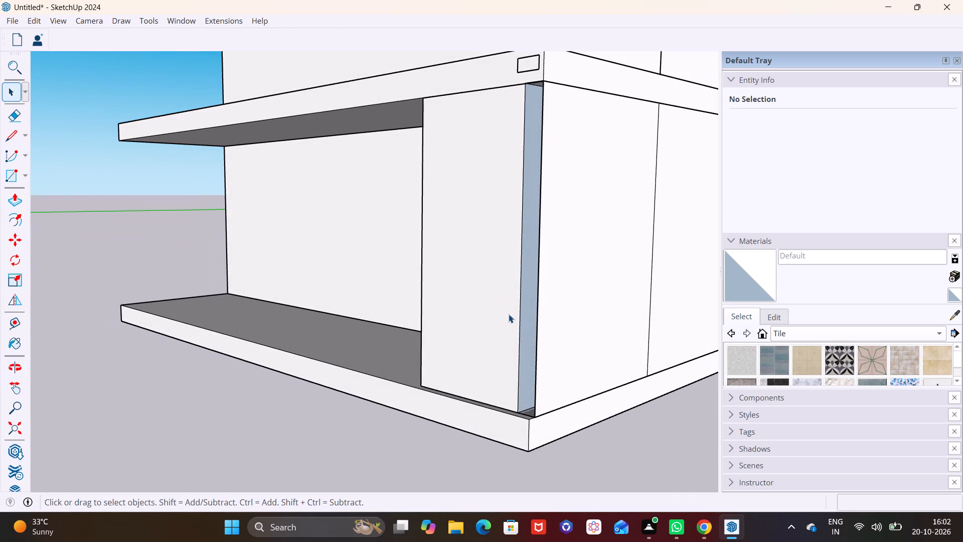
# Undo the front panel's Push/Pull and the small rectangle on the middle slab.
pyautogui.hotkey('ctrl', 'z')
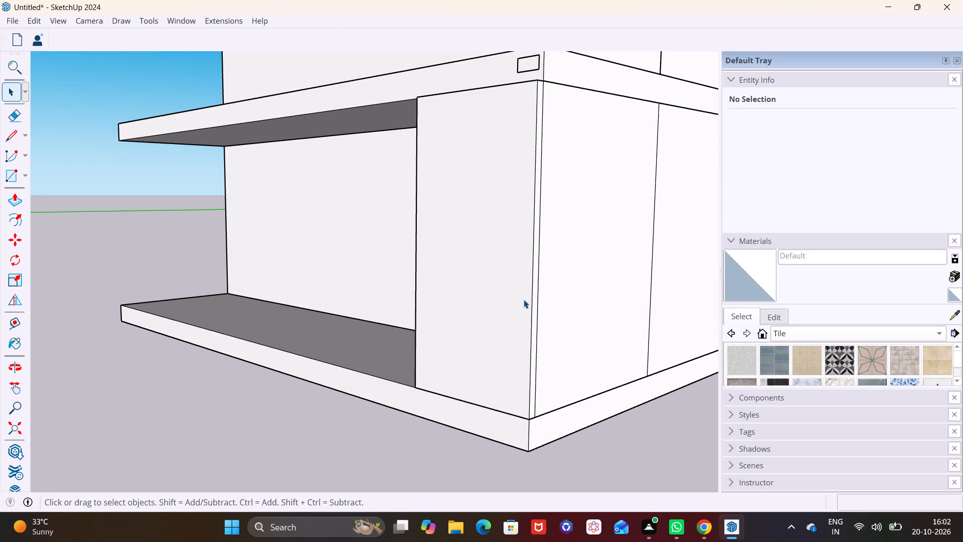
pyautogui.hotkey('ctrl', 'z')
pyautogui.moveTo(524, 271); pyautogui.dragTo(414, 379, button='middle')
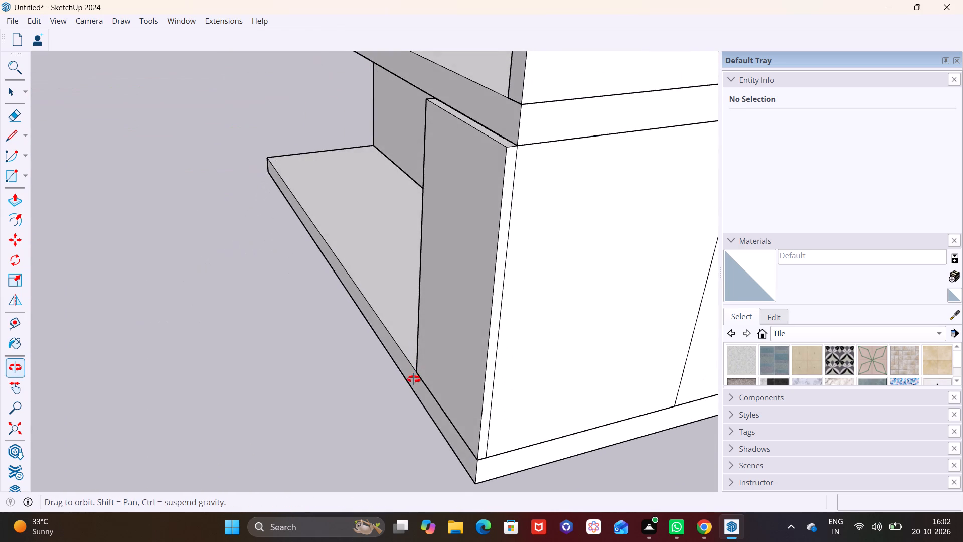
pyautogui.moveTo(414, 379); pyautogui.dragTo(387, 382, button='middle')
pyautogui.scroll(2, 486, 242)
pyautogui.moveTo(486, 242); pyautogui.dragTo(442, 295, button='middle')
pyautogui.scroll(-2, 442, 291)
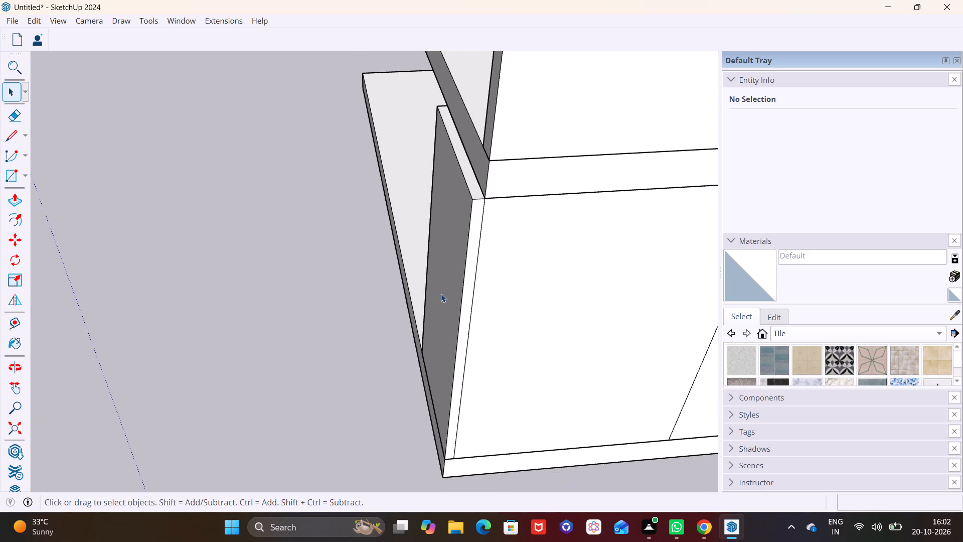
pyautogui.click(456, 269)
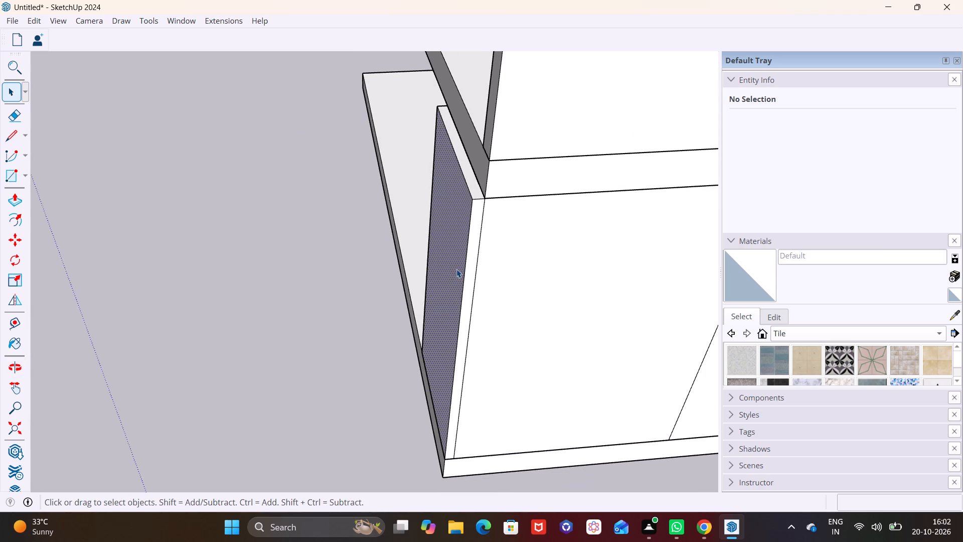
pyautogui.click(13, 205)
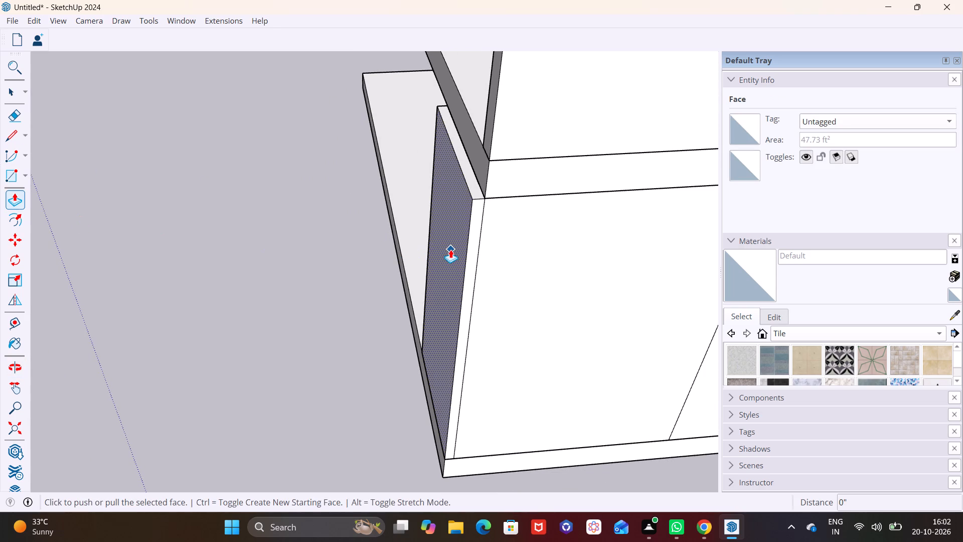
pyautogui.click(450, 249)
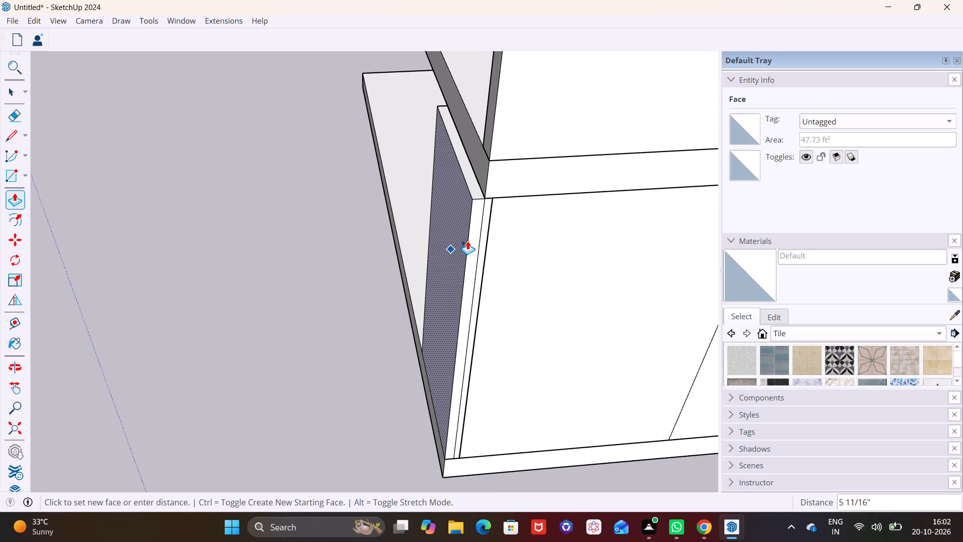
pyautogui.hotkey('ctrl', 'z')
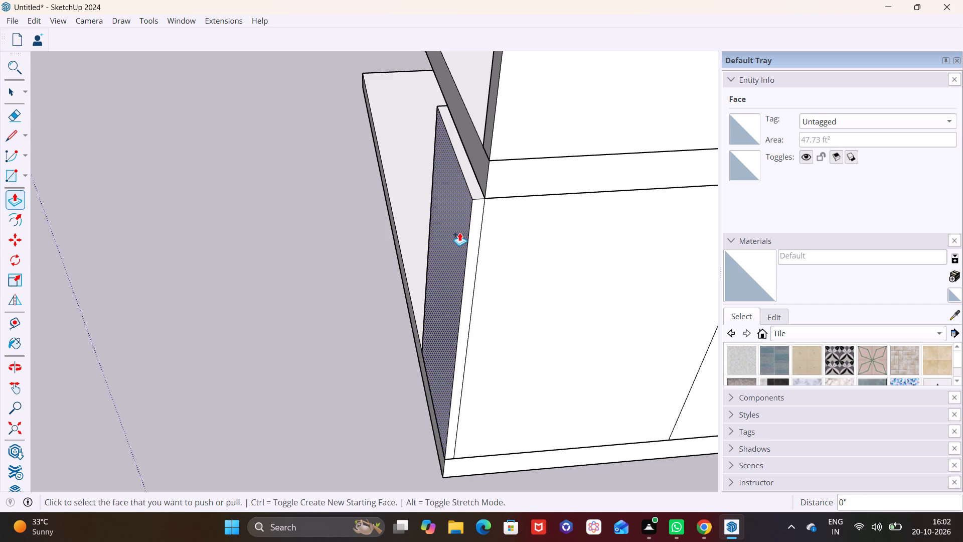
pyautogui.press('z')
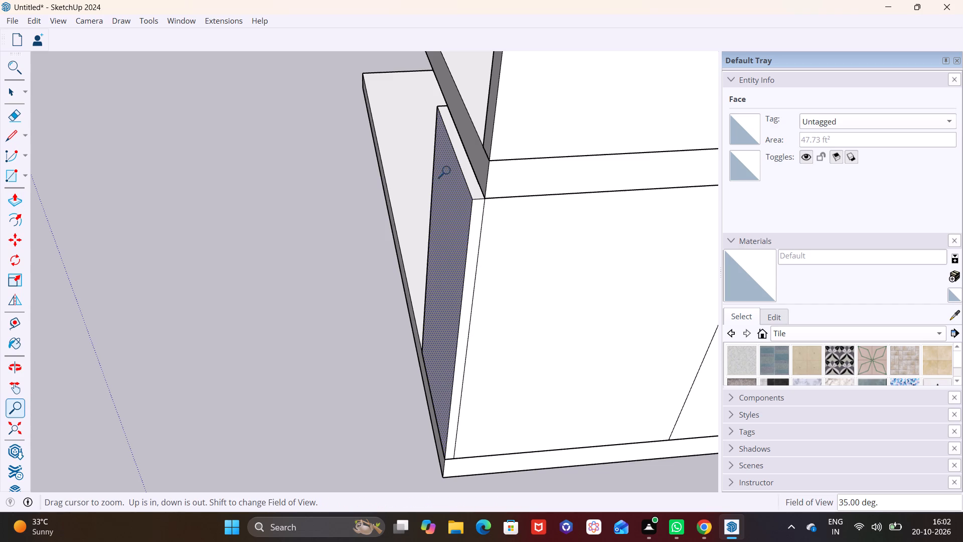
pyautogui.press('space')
# Inside the middle slab's group, Push/Pull its front face forward to the front panel's outer face, then exit the group.
pyautogui.click(476, 161)
pyautogui.tripleClick(478, 162)
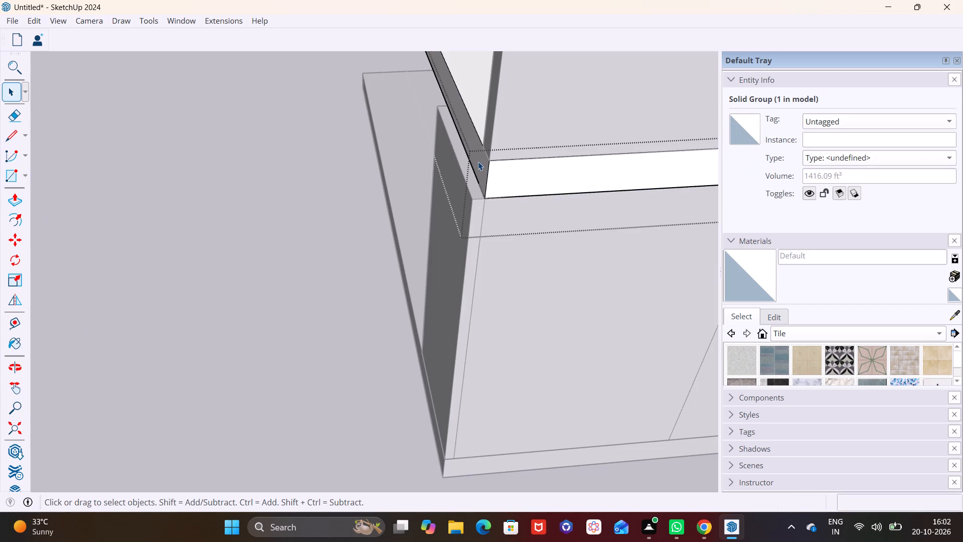
pyautogui.click(477, 163)
pyautogui.click(479, 167)
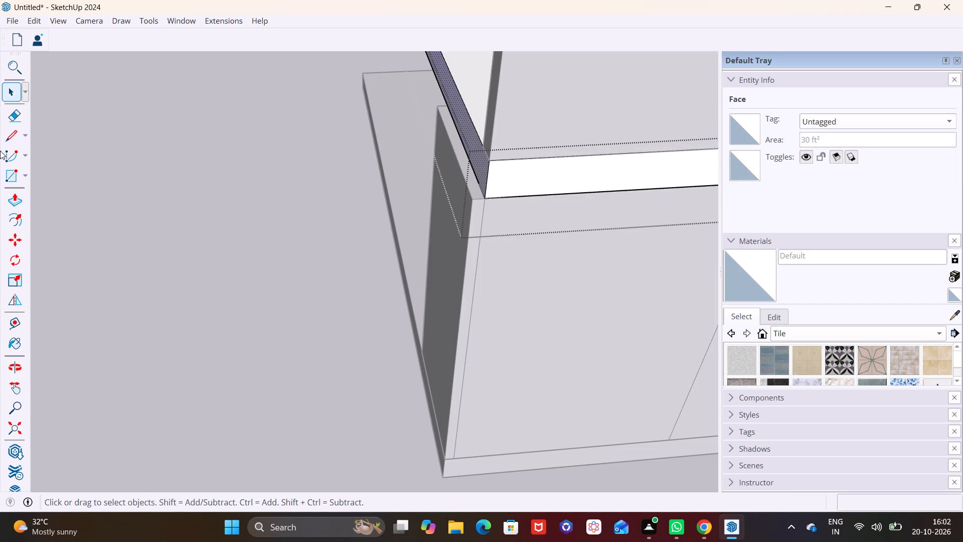
pyautogui.click(22, 197)
pyautogui.click(479, 168)
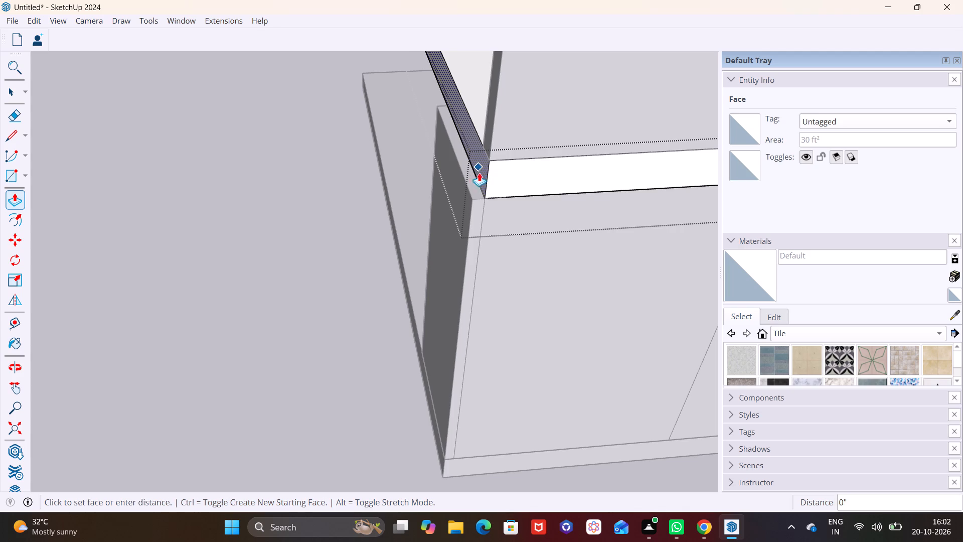
pyautogui.moveTo(468, 209); pyautogui.dragTo(466, 216)
pyautogui.press('space')
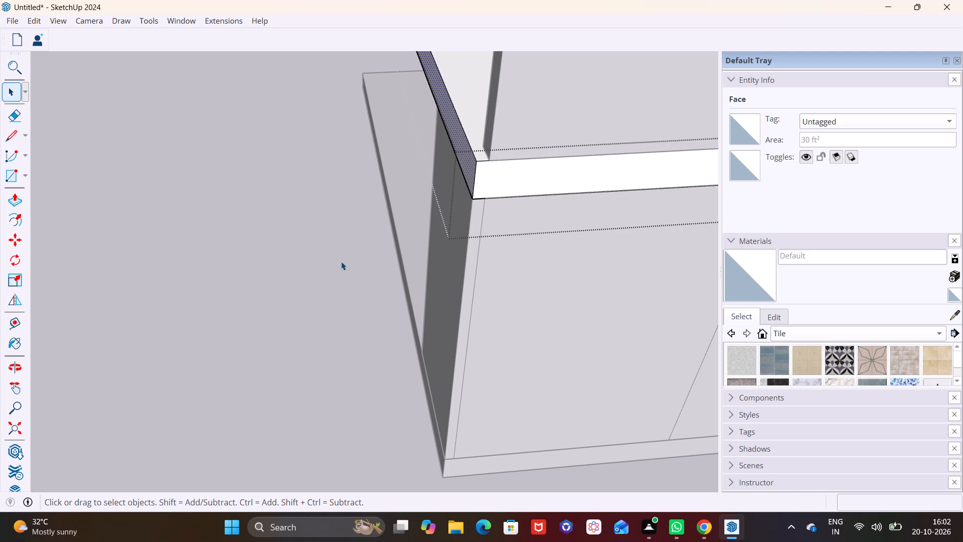
pyautogui.scroll(-3, 341, 261)
pyautogui.moveTo(361, 263); pyautogui.dragTo(601, 296, button='middle')
pyautogui.click(534, 306)
# Draw a small rectangle on the middle slab's front face, near the corner above the front panel.
pyautogui.moveTo(363, 260); pyautogui.dragTo(381, 259, button='middle')
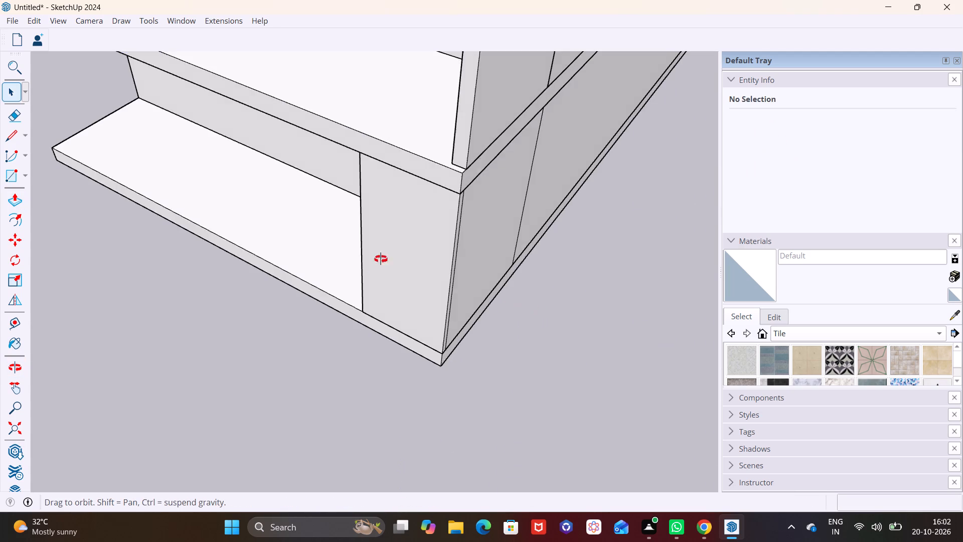
pyautogui.moveTo(381, 259); pyautogui.dragTo(540, 201, button='middle')
pyautogui.moveTo(453, 203); pyautogui.dragTo(512, 309, button='middle')
pyautogui.moveTo(506, 298); pyautogui.dragTo(505, 286, button='middle')
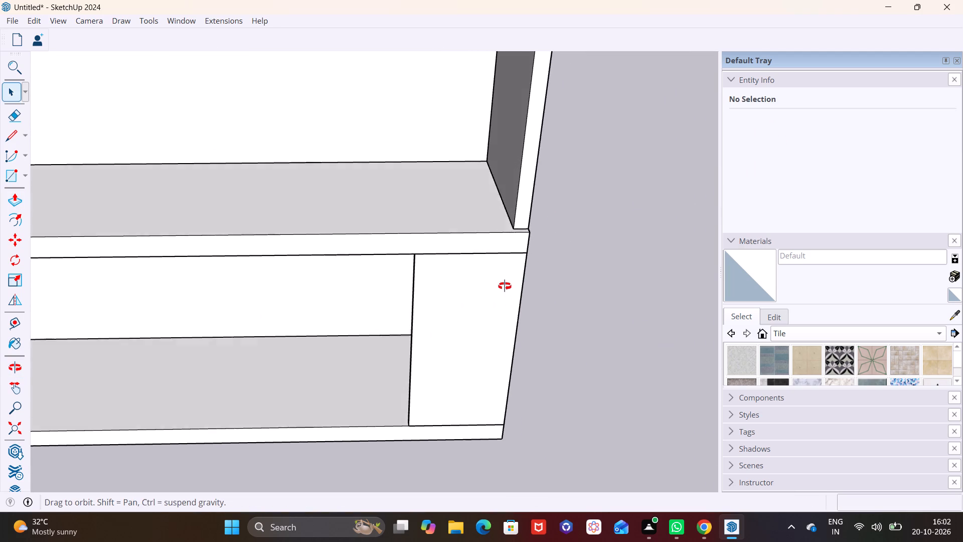
pyautogui.moveTo(505, 286); pyautogui.dragTo(485, 213, button='middle')
pyautogui.scroll(2, 474, 223)
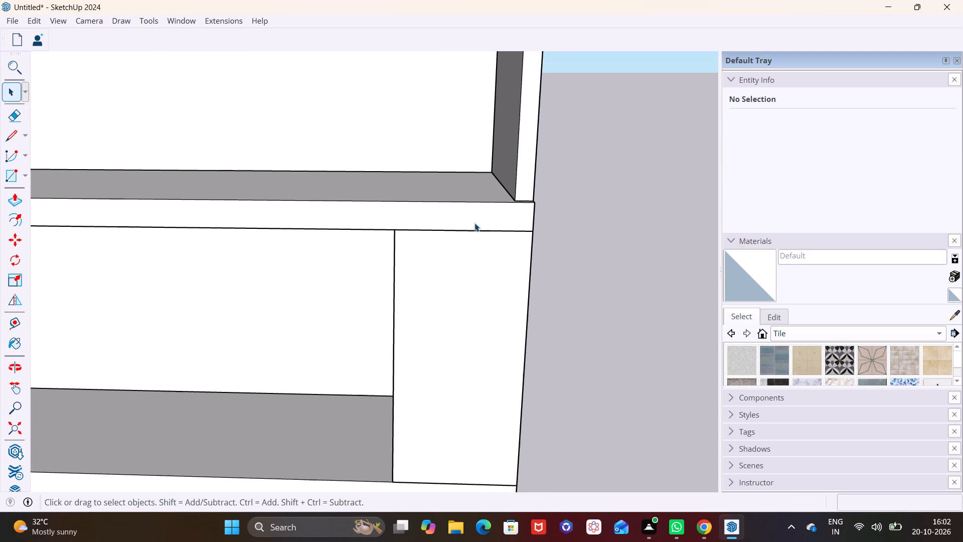
pyautogui.keyDown('shift'); pyautogui.moveTo(474, 223); pyautogui.dragTo(418, 247, button='middle'); pyautogui.keyUp('shift')
pyautogui.moveTo(430, 237); pyautogui.dragTo(420, 212, button='middle')
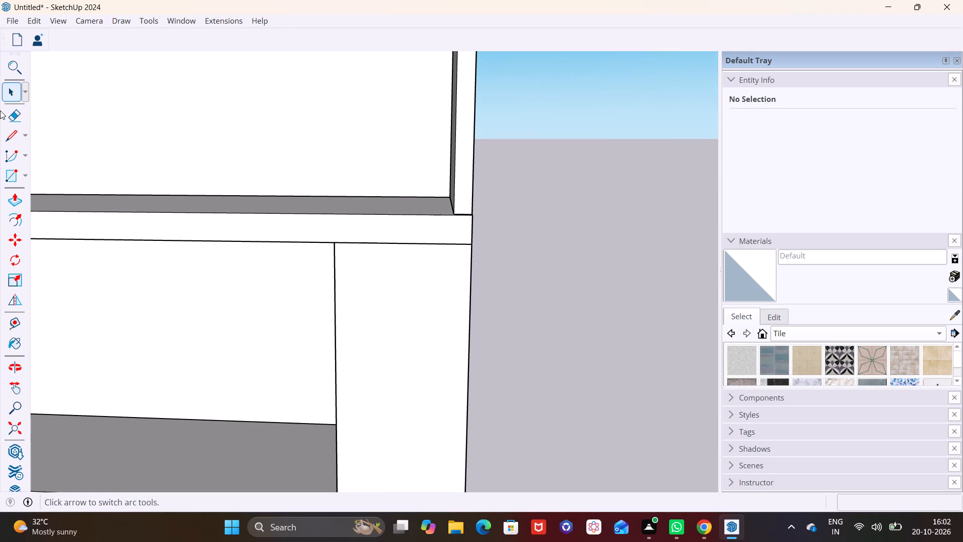
pyautogui.click(27, 175)
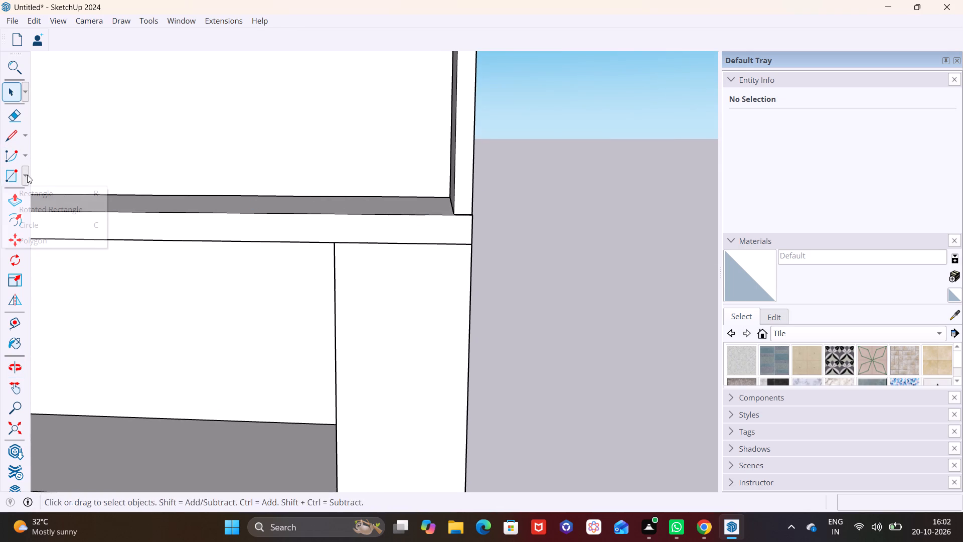
pyautogui.click(37, 194)
pyautogui.scroll(5, 557, 258)
pyautogui.click(383, 189)
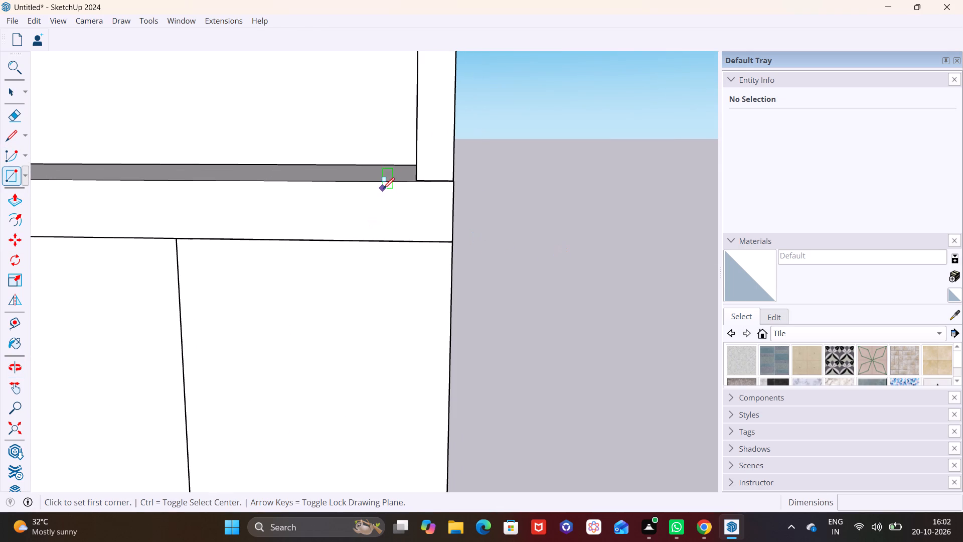
pyautogui.click(443, 220)
pyautogui.press('space')
pyautogui.click(420, 197)
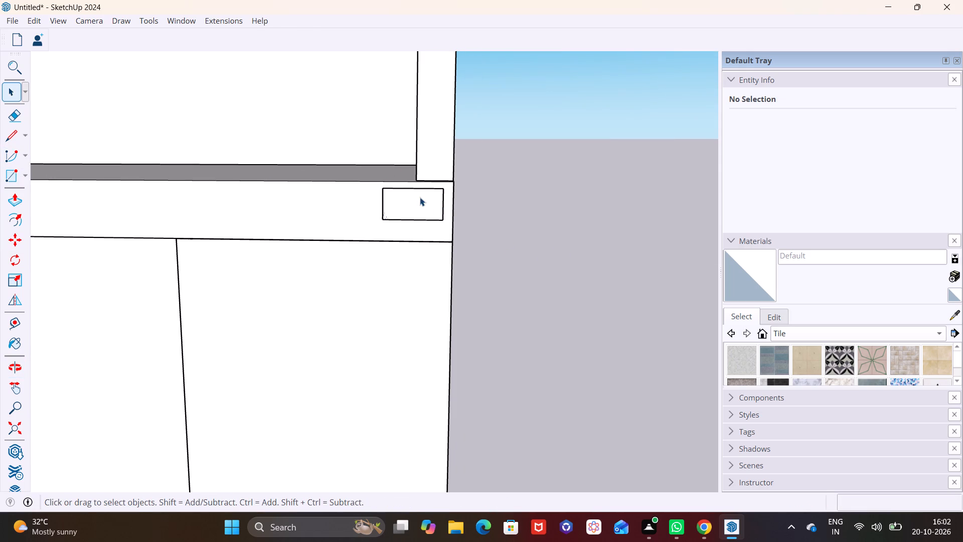
pyautogui.click(476, 213)
# Push/Pull the small rectangle about 11 15/16" outward from the middle slab's front face.
pyautogui.click(401, 200)
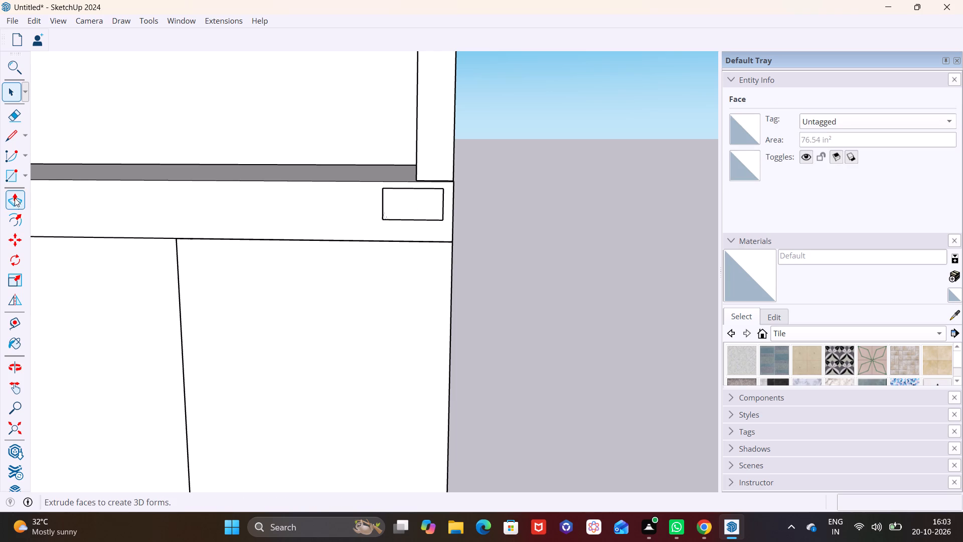
pyautogui.click(7, 205)
pyautogui.click(430, 204)
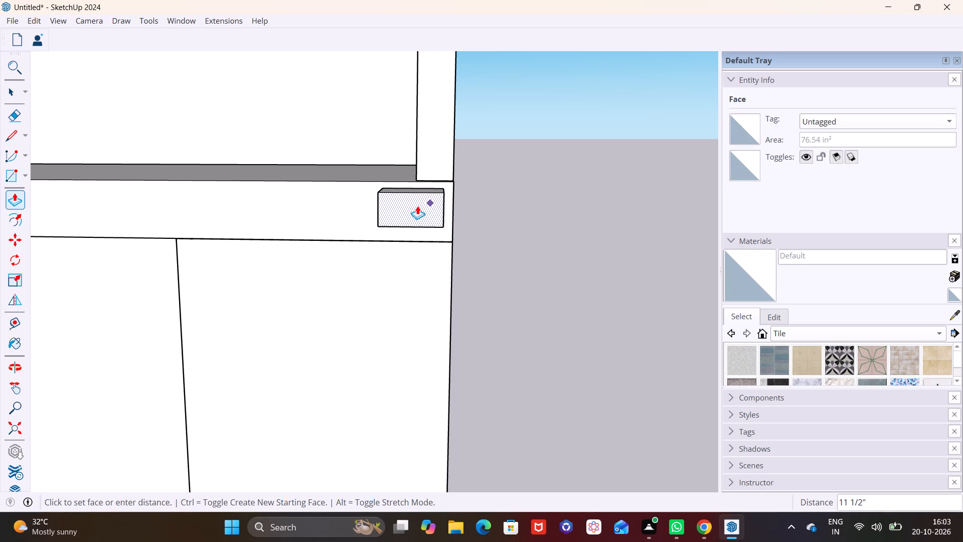
pyautogui.click(417, 206)
pyautogui.moveTo(463, 195); pyautogui.dragTo(211, 233, button='middle')
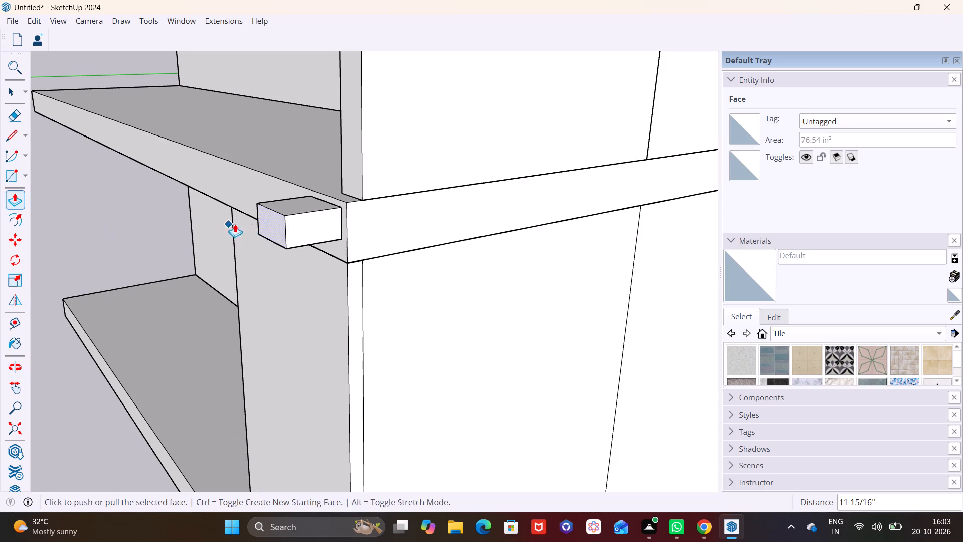
# Push/Pull the small block's front face about 7 7/8" back toward the middle slab.
pyautogui.click(267, 224)
pyautogui.click(302, 214)
# Push/Pull the small block's top face upward past the slab's top to form an upright post.
pyautogui.moveTo(339, 228); pyautogui.dragTo(270, 285, button='middle')
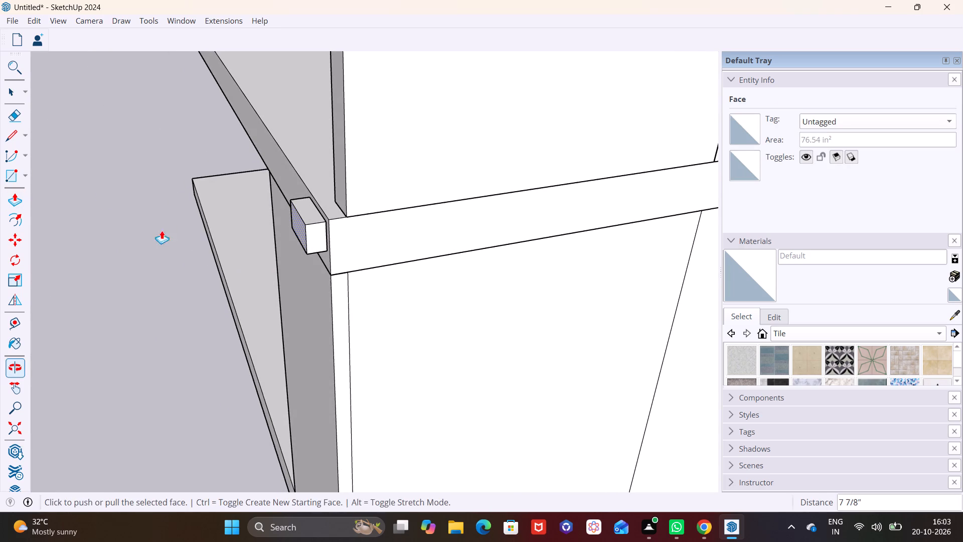
pyautogui.click(10, 87)
pyautogui.click(311, 211)
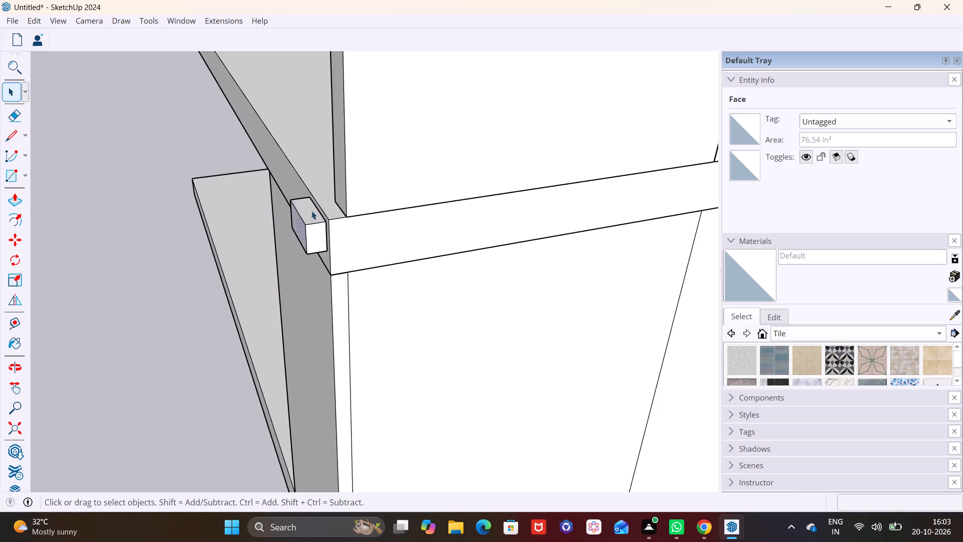
pyautogui.click(14, 203)
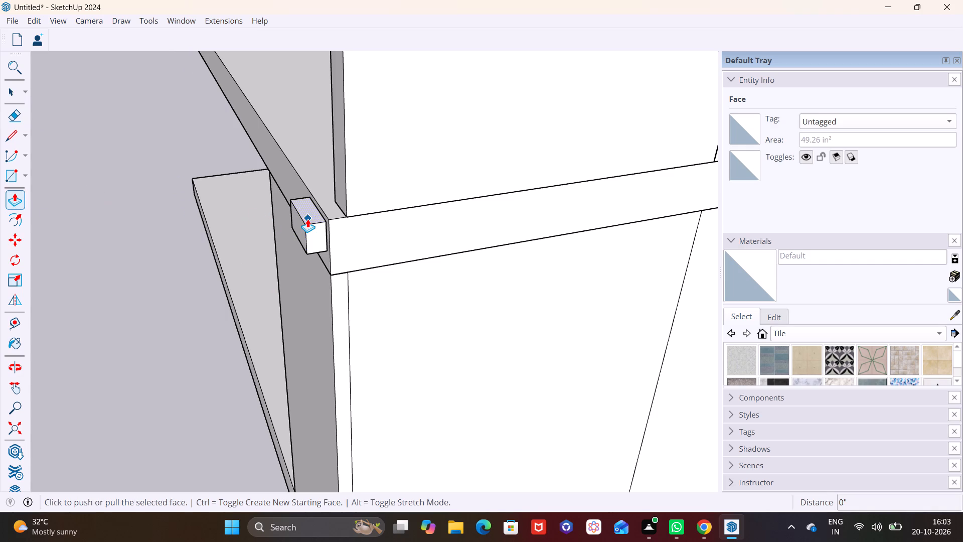
pyautogui.click(310, 219)
pyautogui.click(299, 112)
# Push/Pull the post's narrow outer side face sideways to the middle slab's corner edge.
pyautogui.moveTo(357, 233); pyautogui.dragTo(360, 234, button='middle')
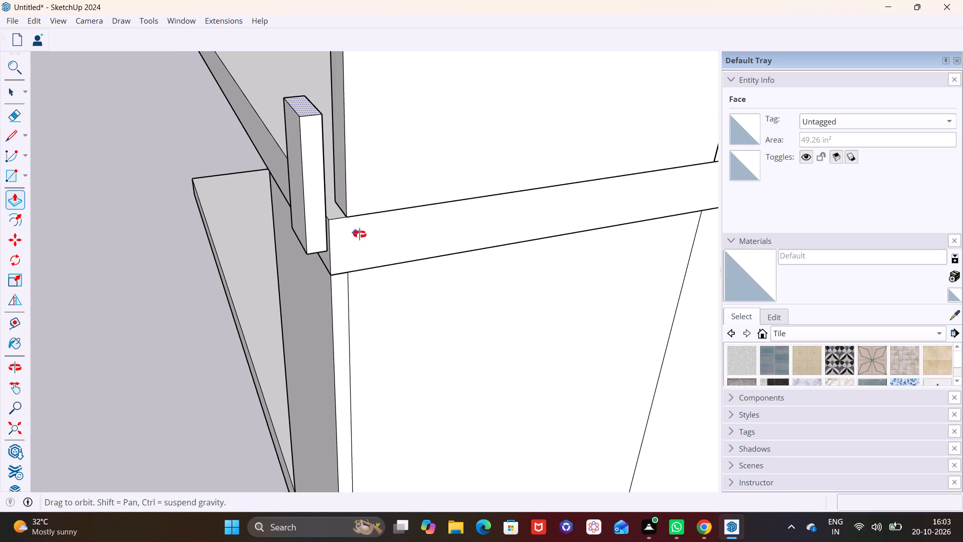
pyautogui.moveTo(360, 234); pyautogui.dragTo(475, 180, button='middle')
pyautogui.scroll(6, 395, 202)
pyautogui.press('space')
pyautogui.click(294, 225)
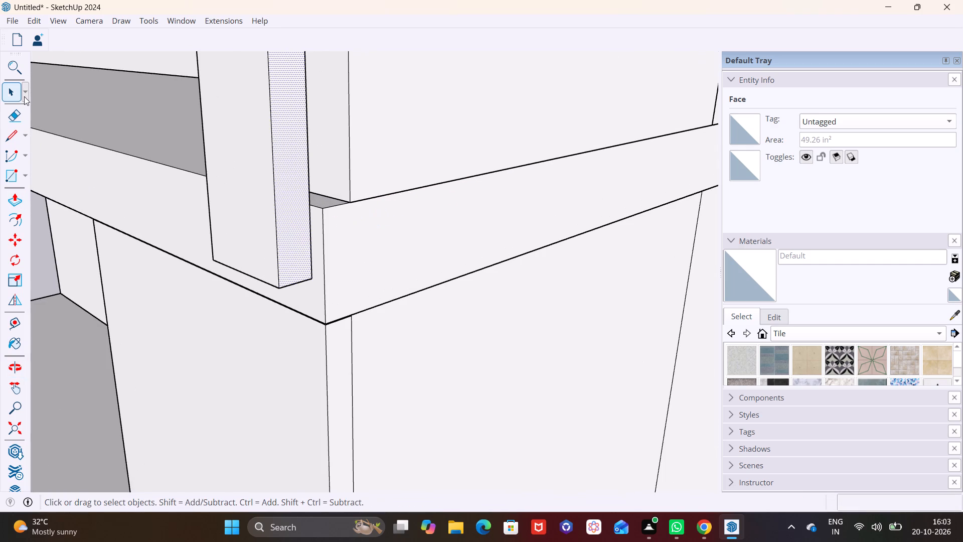
pyautogui.click(10, 200)
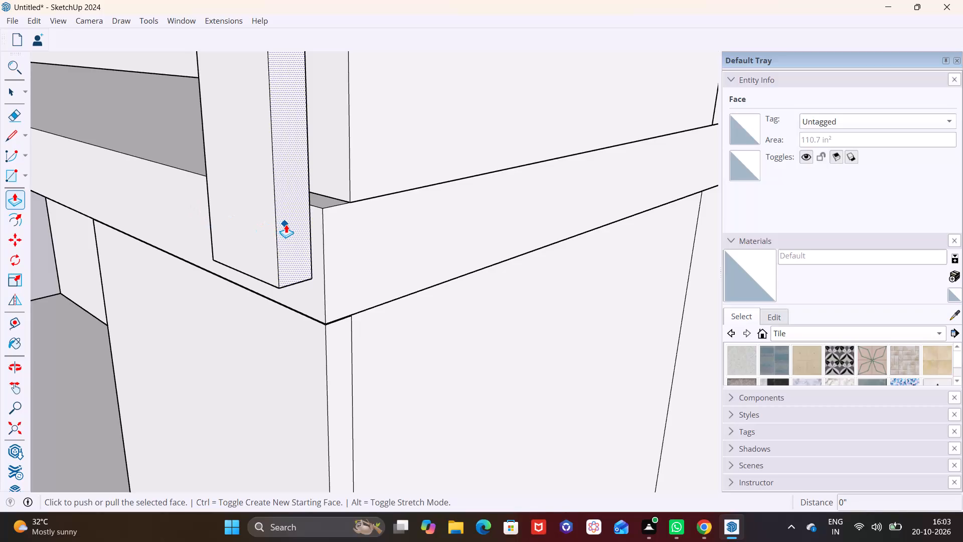
pyautogui.click(286, 224)
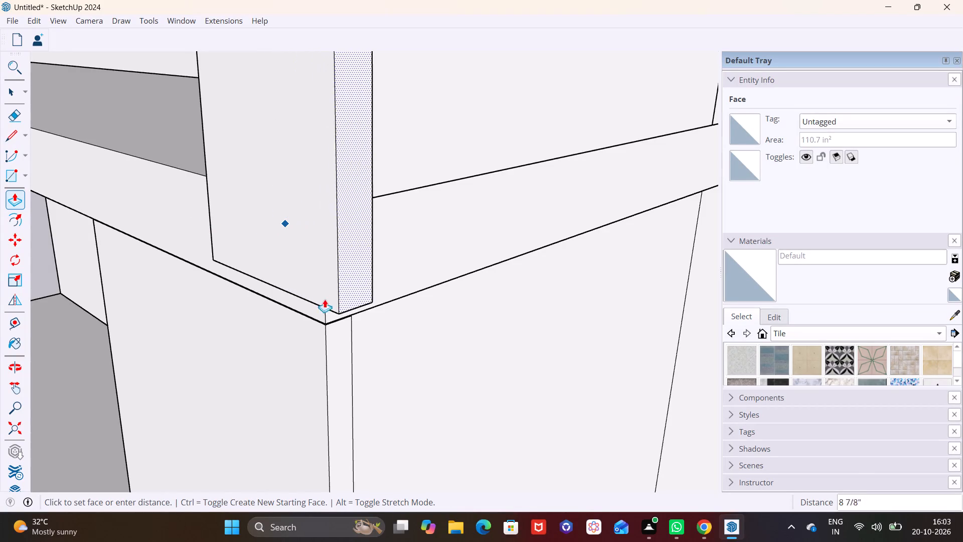
pyautogui.click(324, 313)
# Push/Pull the post's underside down about 4 7/16" to the middle slab's bottom edge.
pyautogui.moveTo(335, 288); pyautogui.dragTo(438, 222, button='middle')
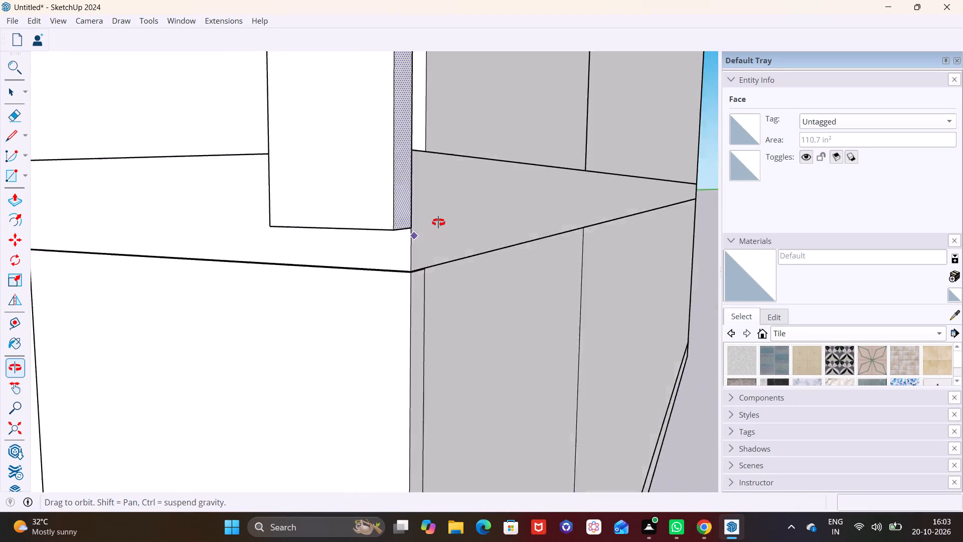
pyautogui.moveTo(438, 222); pyautogui.dragTo(468, 198, button='middle')
pyautogui.scroll(2, 397, 205)
pyautogui.moveTo(406, 199); pyautogui.dragTo(454, 129, button='middle')
pyautogui.press('space')
pyautogui.click(415, 200)
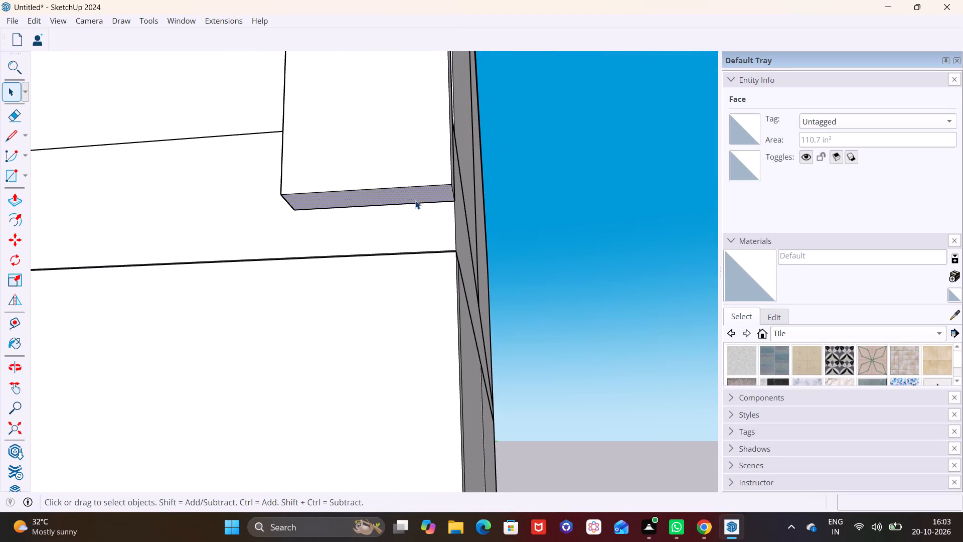
pyautogui.click(12, 199)
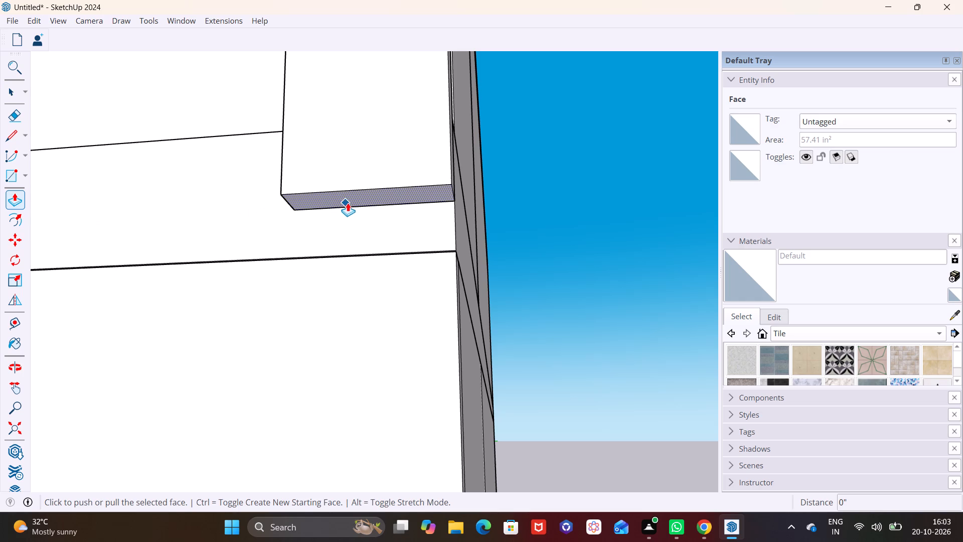
pyautogui.click(363, 201)
pyautogui.click(263, 260)
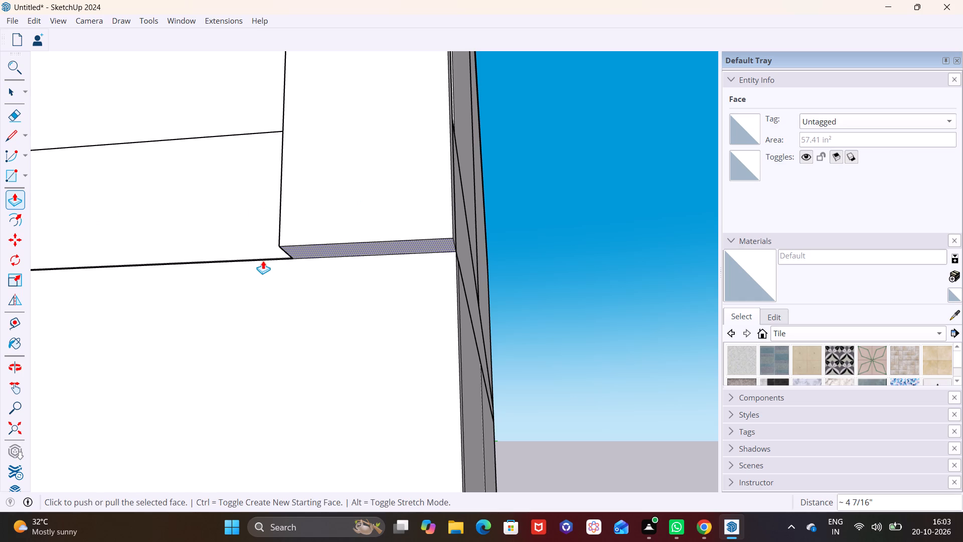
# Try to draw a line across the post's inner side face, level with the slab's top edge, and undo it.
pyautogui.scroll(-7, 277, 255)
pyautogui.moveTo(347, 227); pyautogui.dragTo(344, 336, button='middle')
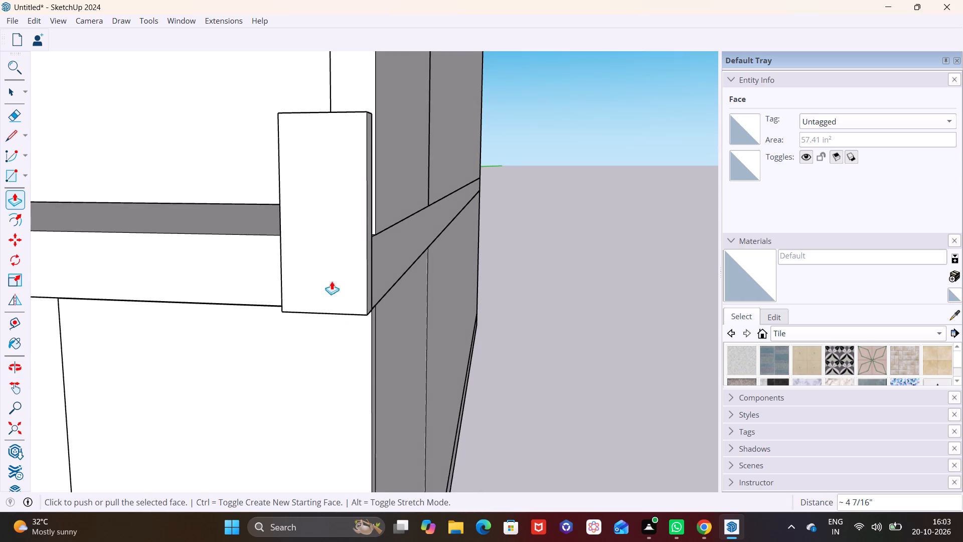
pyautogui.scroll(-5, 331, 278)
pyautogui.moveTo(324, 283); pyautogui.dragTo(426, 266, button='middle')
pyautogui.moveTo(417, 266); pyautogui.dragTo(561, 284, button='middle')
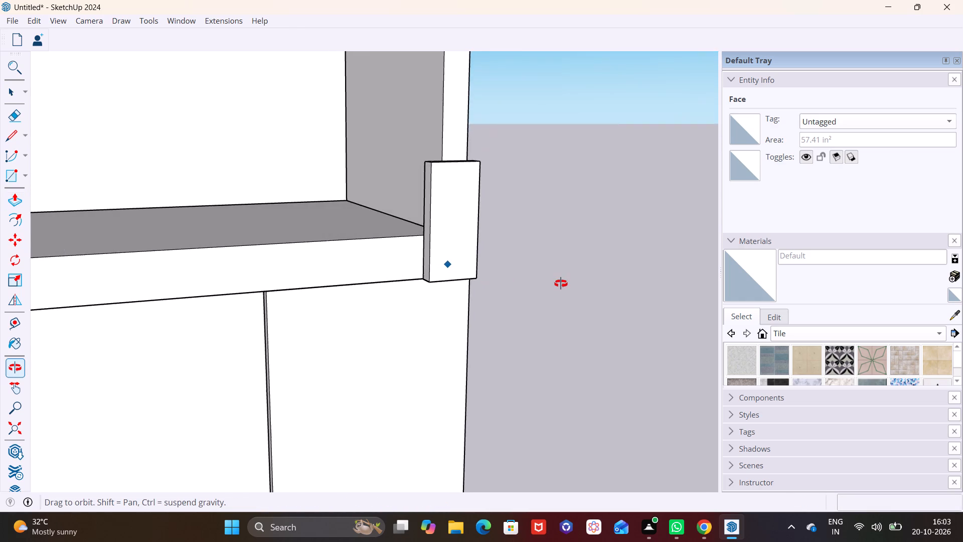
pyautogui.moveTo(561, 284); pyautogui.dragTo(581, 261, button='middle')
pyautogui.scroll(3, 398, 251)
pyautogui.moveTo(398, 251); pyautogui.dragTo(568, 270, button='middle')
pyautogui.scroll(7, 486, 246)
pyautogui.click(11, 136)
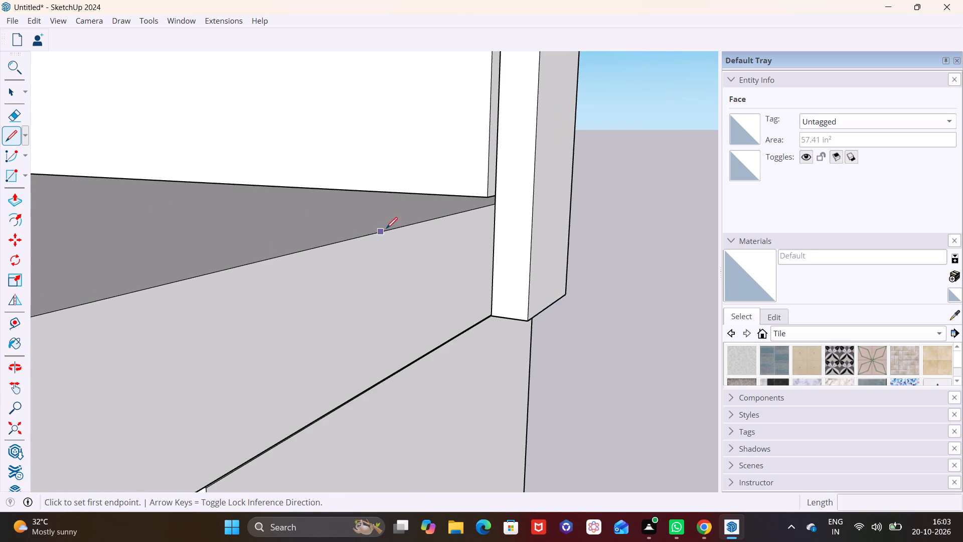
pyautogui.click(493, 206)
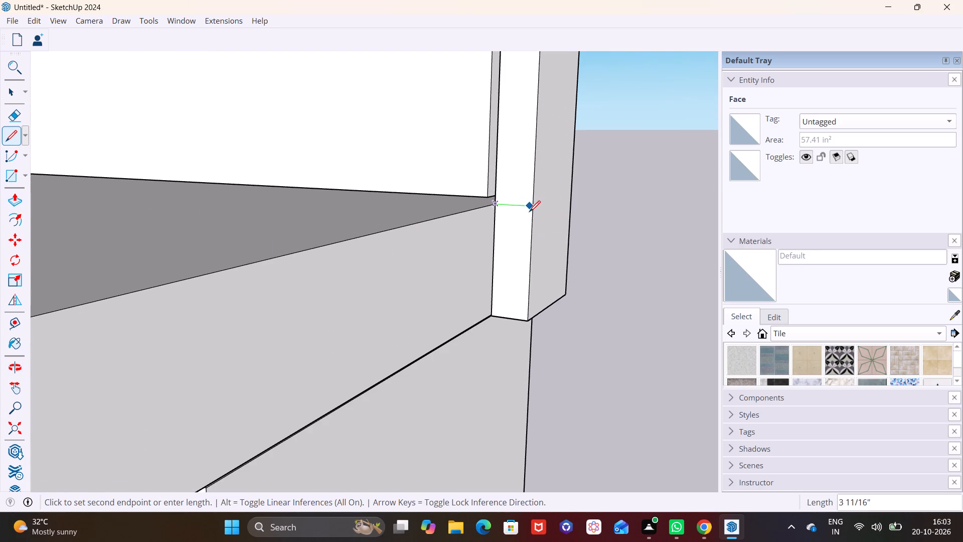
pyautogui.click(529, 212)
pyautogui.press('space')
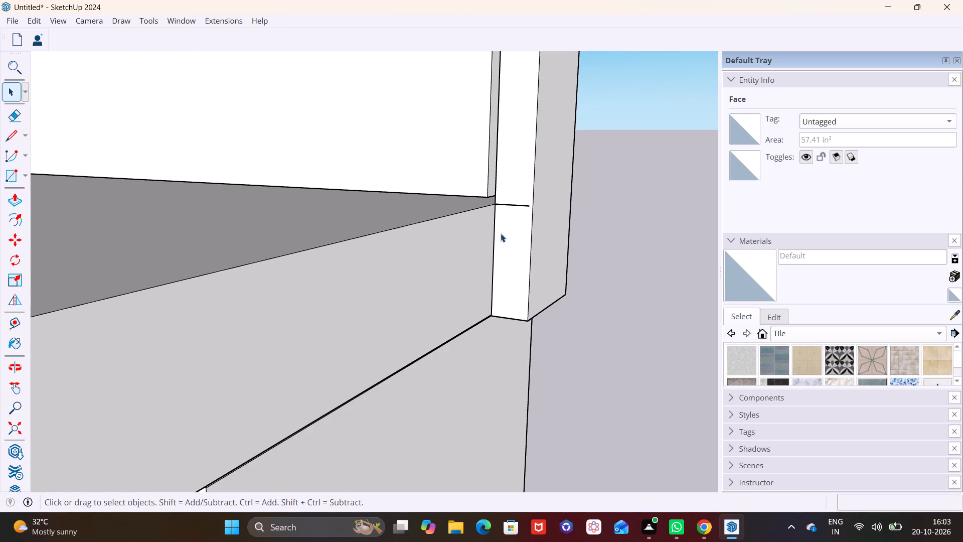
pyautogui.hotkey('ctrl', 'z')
# Draw a line across the post's inner side face from the slab's top edge to the face's front edge.
pyautogui.click(13, 133)
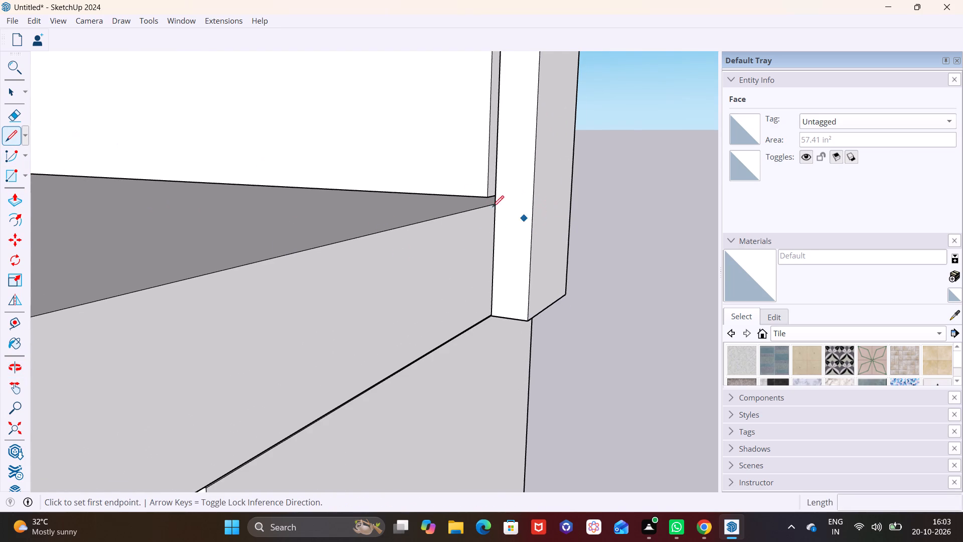
pyautogui.scroll(5, 500, 210)
pyautogui.click(513, 210)
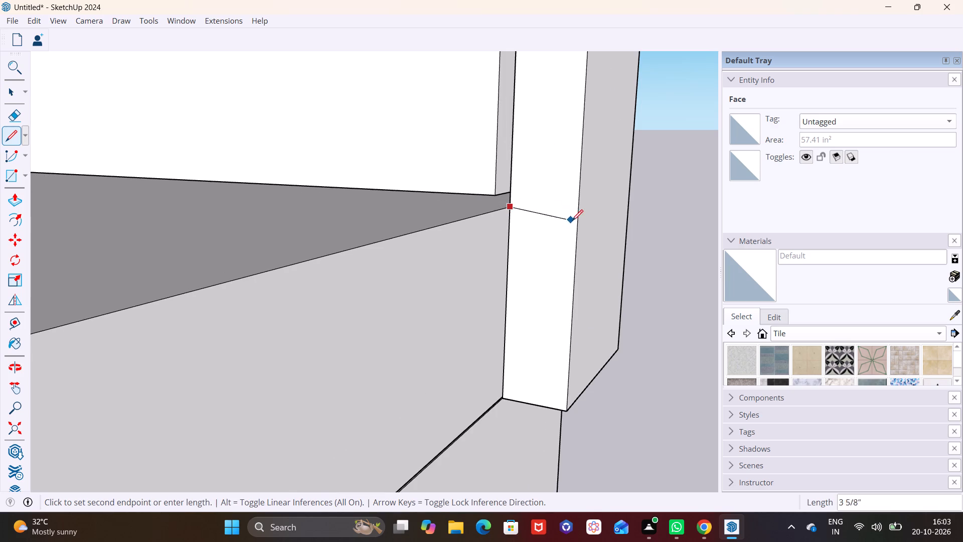
pyautogui.click(579, 215)
# Push/Pull the side face below the line along the slab's front to just past the lower front panel's edge.
pyautogui.press('space')
pyautogui.click(561, 242)
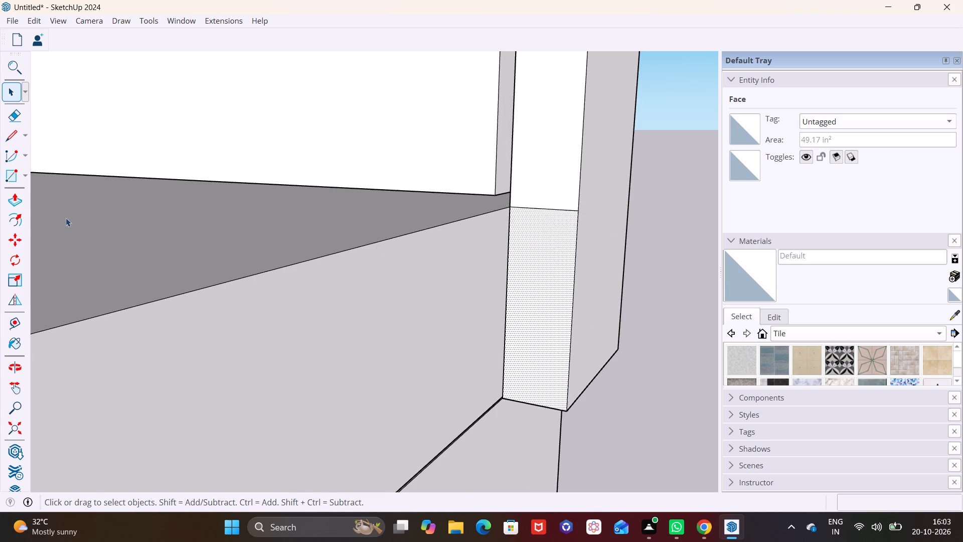
pyautogui.click(8, 206)
pyautogui.click(546, 324)
pyautogui.scroll(-6, 340, 327)
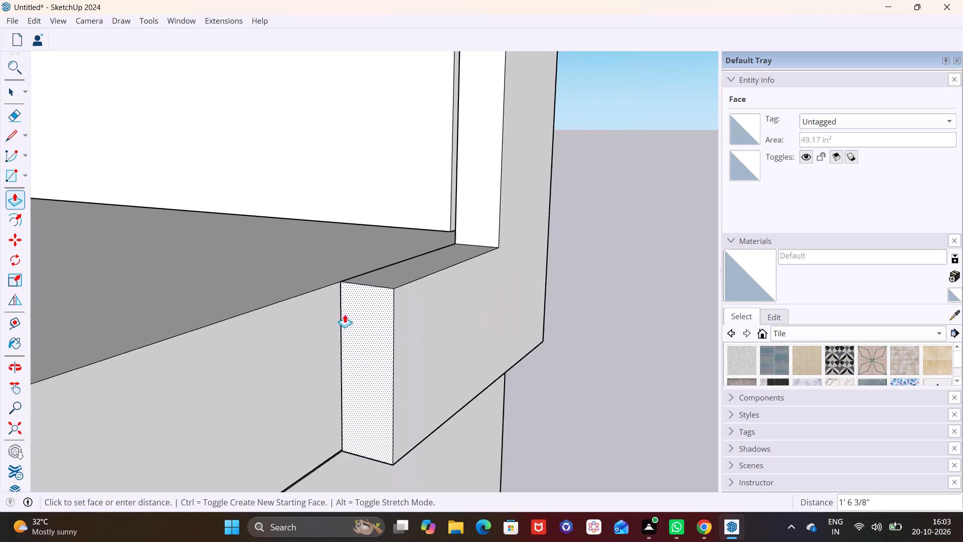
pyautogui.scroll(-4, 345, 314)
pyautogui.keyDown('shift'); pyautogui.moveTo(360, 292); pyautogui.dragTo(536, 229, button='middle'); pyautogui.keyUp('shift')
pyautogui.scroll(-3, 463, 258)
pyautogui.moveTo(458, 275); pyautogui.dragTo(171, 300, button='middle')
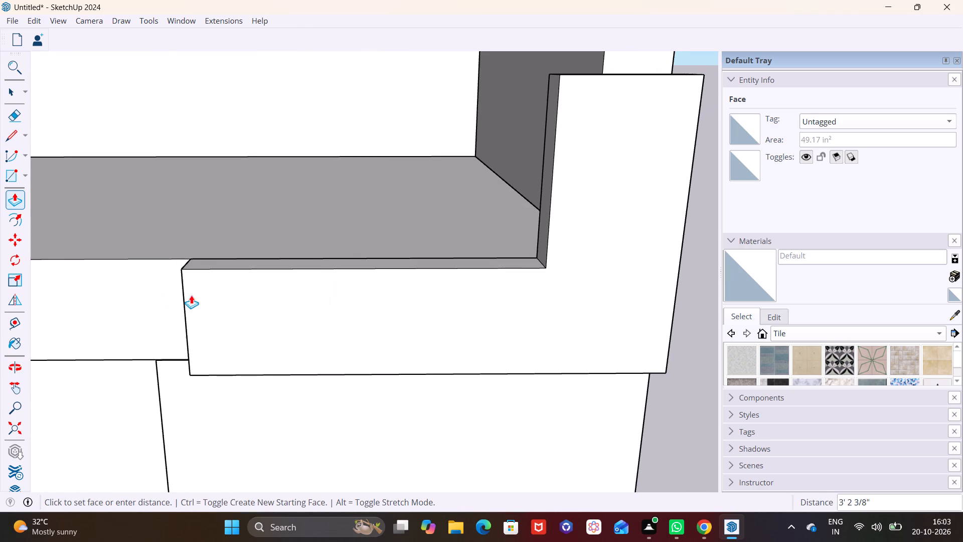
pyautogui.click(103, 284)
# Push/Pull the upright arm's inner side face about 4 1/8" outward to narrow the arm.
pyautogui.press('space')
pyautogui.moveTo(496, 264); pyautogui.dragTo(651, 282, button='middle')
pyautogui.scroll(3, 506, 215)
pyautogui.click(524, 204)
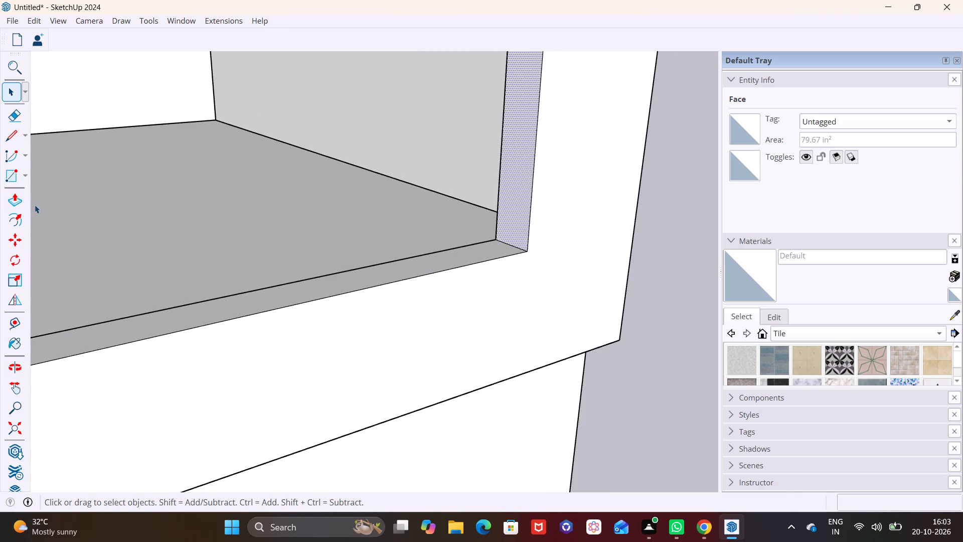
pyautogui.click(21, 197)
pyautogui.click(511, 205)
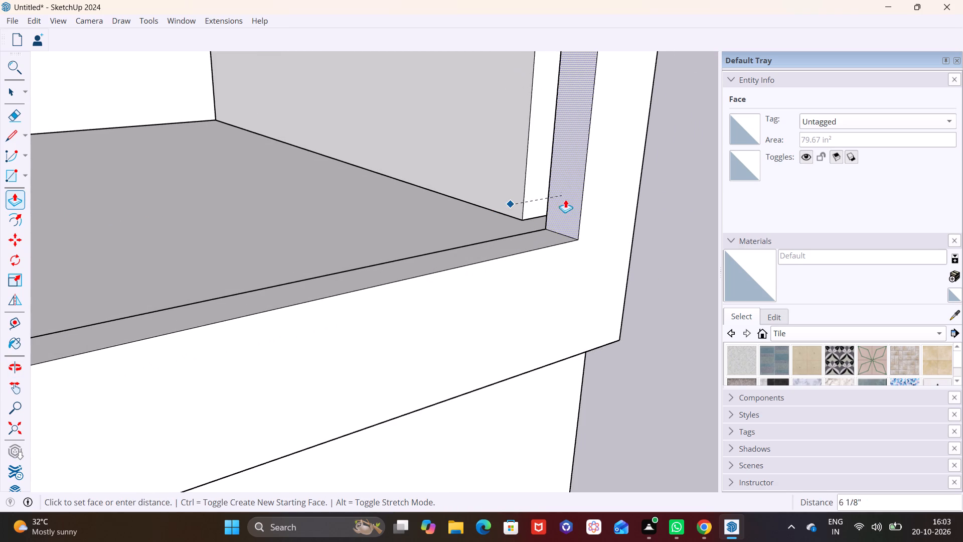
pyautogui.click(546, 205)
# Push/Pull the upright arm's inner side face about 2 1/8" further outward.
pyautogui.moveTo(604, 279); pyautogui.dragTo(440, 235, button='middle')
pyautogui.scroll(-11, 488, 246)
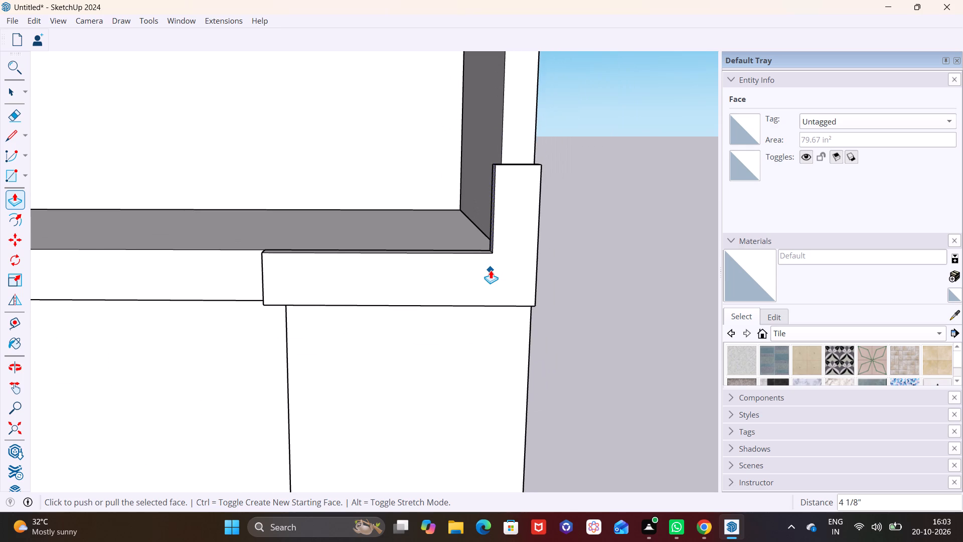
pyautogui.scroll(5, 485, 209)
pyautogui.moveTo(499, 219); pyautogui.dragTo(573, 242, button='middle')
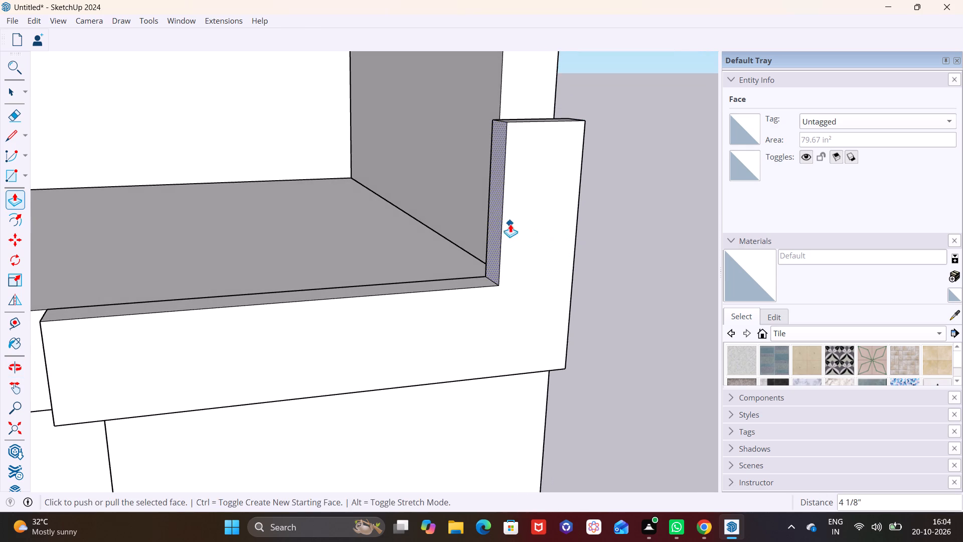
pyautogui.click(492, 216)
pyautogui.click(502, 144)
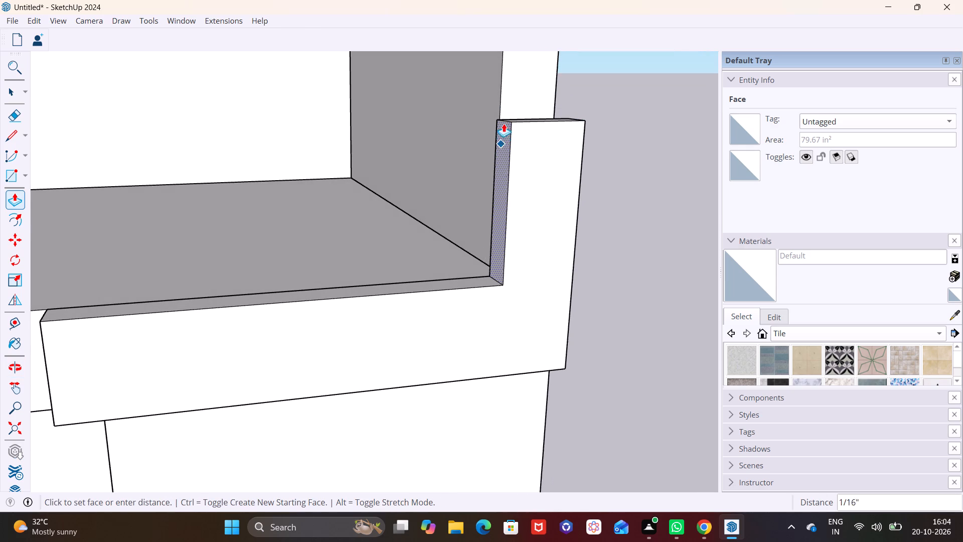
pyautogui.click(502, 103)
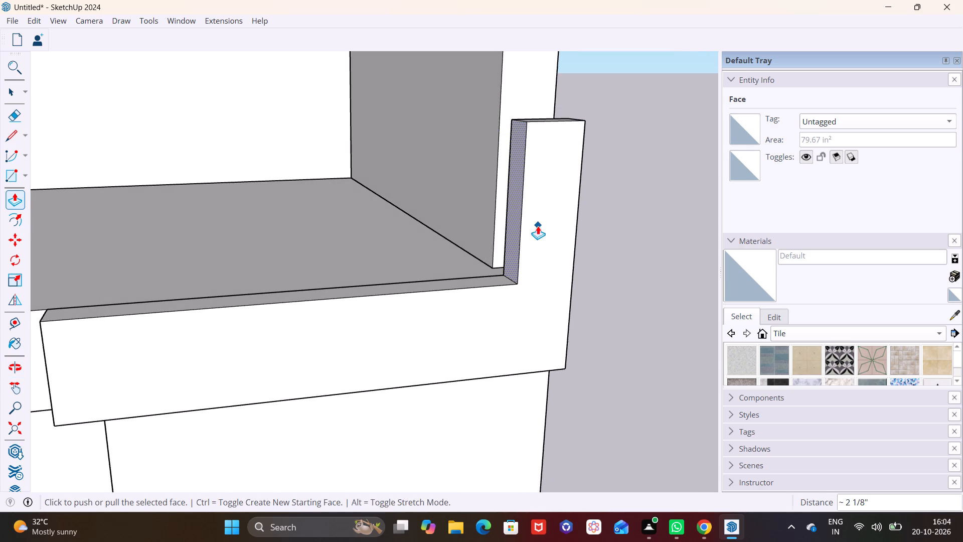
# Push/Pull the L-shaped block's underside up about 3/8", then back down to the slab's bottom edge.
pyautogui.moveTo(538, 226); pyautogui.dragTo(422, 212, button='middle')
pyautogui.scroll(-1, 455, 227)
pyautogui.moveTo(467, 246); pyautogui.dragTo(459, 216, button='middle')
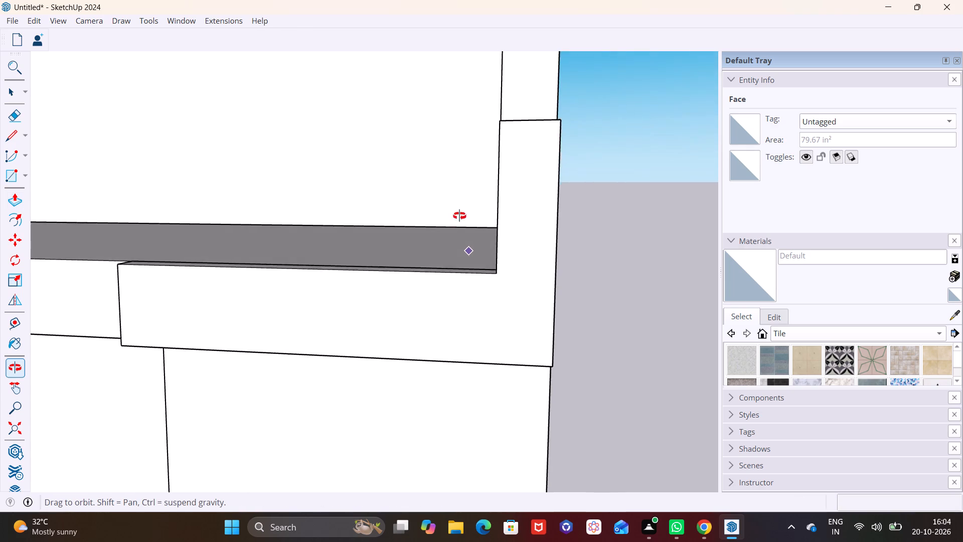
pyautogui.moveTo(459, 216); pyautogui.dragTo(457, 214, button='middle')
pyautogui.scroll(-2, 462, 236)
pyautogui.keyDown('shift'); pyautogui.moveTo(454, 298); pyautogui.dragTo(543, 364, button='middle'); pyautogui.keyUp('shift')
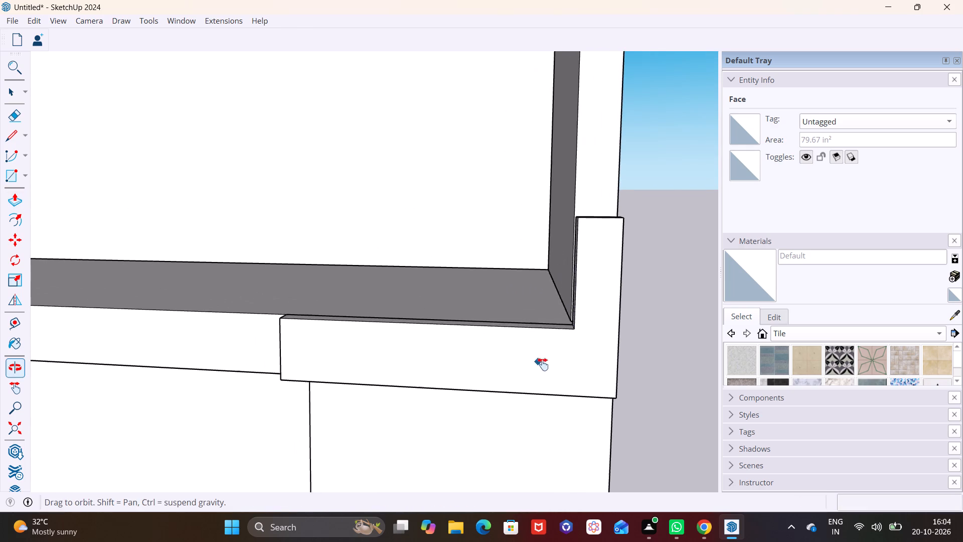
pyautogui.keyDown('shift'); pyautogui.moveTo(543, 364); pyautogui.dragTo(550, 365, button='middle'); pyautogui.keyUp('shift')
pyautogui.scroll(2, 481, 358)
pyautogui.moveTo(443, 342); pyautogui.dragTo(437, 410, button='middle')
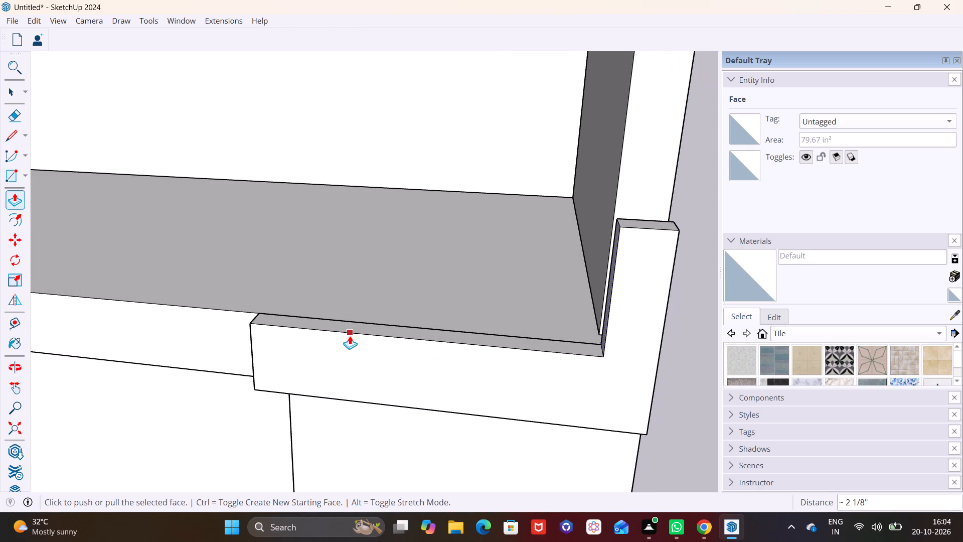
pyautogui.moveTo(376, 343); pyautogui.dragTo(434, 192, button='middle')
pyautogui.moveTo(432, 314); pyautogui.dragTo(433, 212, button='middle')
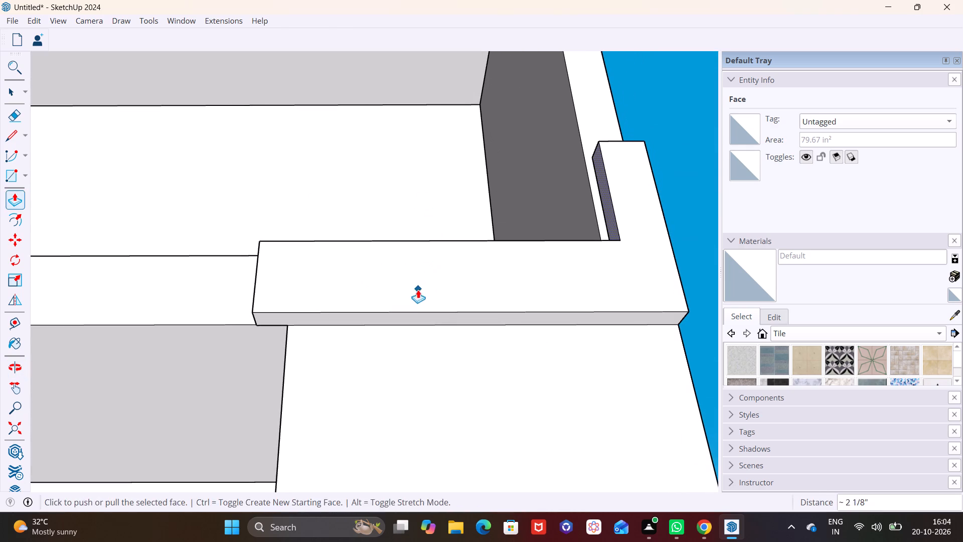
pyautogui.press('space')
pyautogui.click(396, 319)
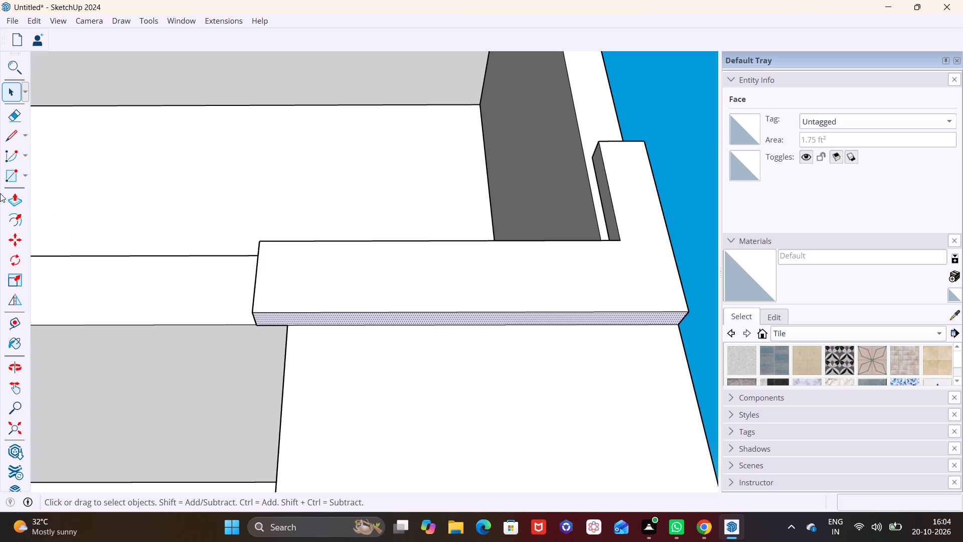
pyautogui.click(17, 201)
pyautogui.click(285, 321)
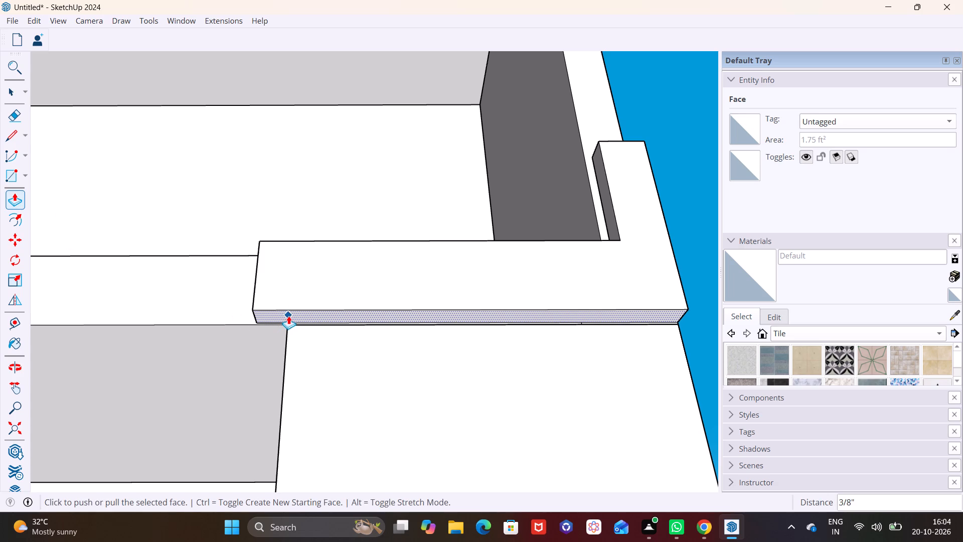
pyautogui.click(287, 318)
pyautogui.middleClick(354, 293)
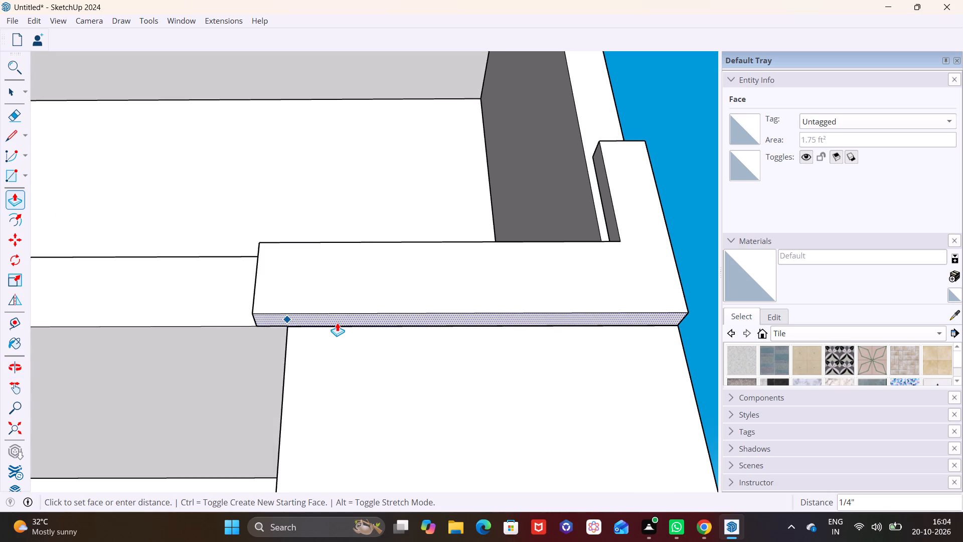
pyautogui.click(337, 323)
pyautogui.press('space')
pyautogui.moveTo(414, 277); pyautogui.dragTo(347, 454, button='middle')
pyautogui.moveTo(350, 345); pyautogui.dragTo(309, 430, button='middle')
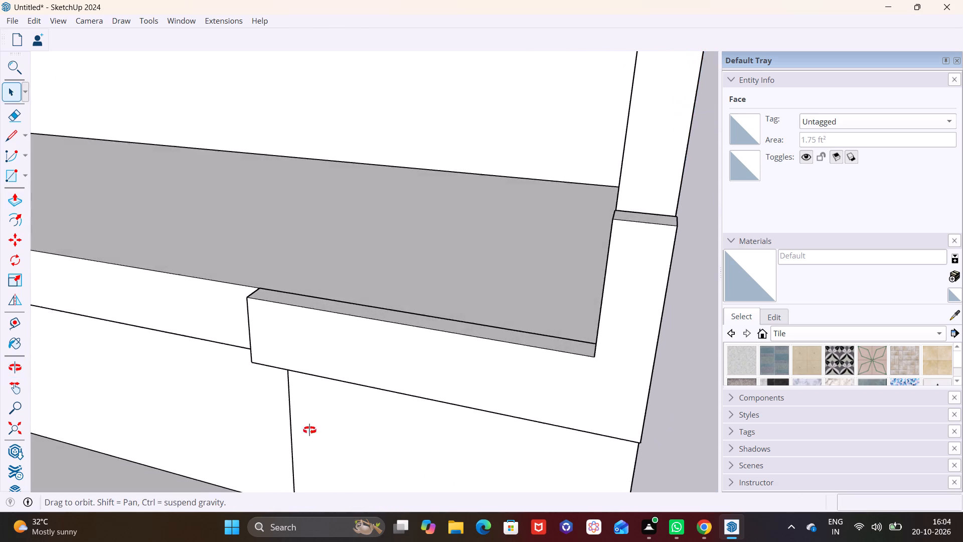
# Push/Pull the top face of the trim's horizontal arm by about 1/16".
pyautogui.moveTo(309, 430); pyautogui.dragTo(306, 437, button='middle')
pyautogui.scroll(3, 348, 311)
pyautogui.click(348, 311)
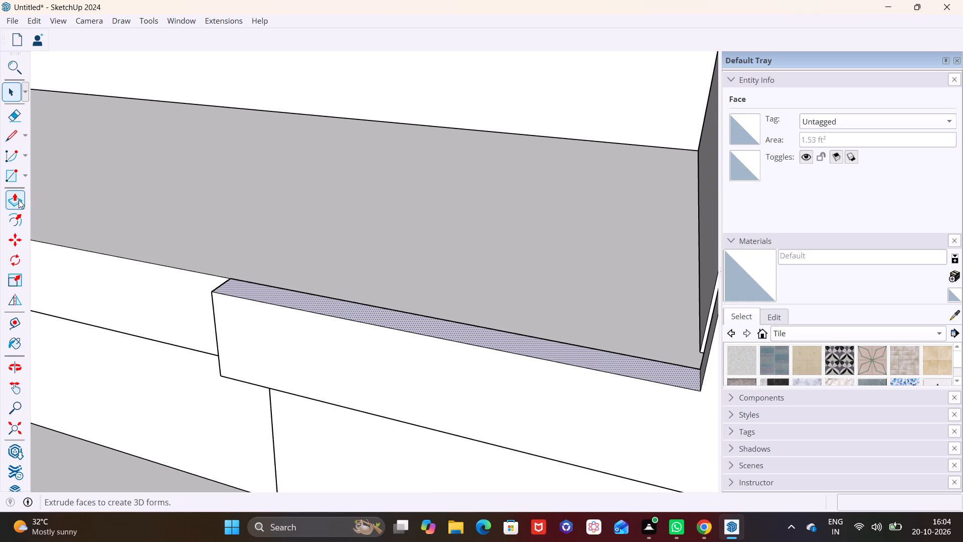
pyautogui.click(19, 200)
pyautogui.click(297, 304)
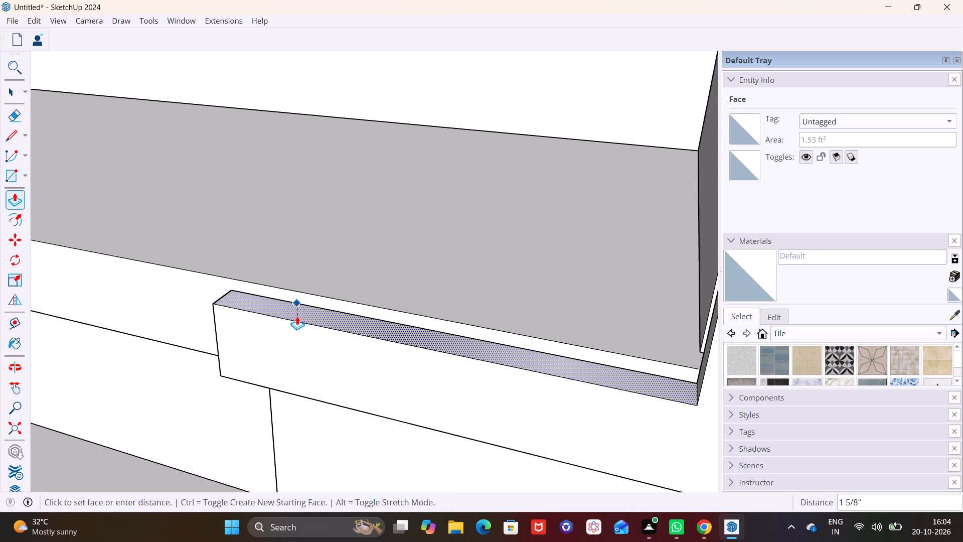
pyautogui.click(301, 304)
pyautogui.scroll(-3, 291, 338)
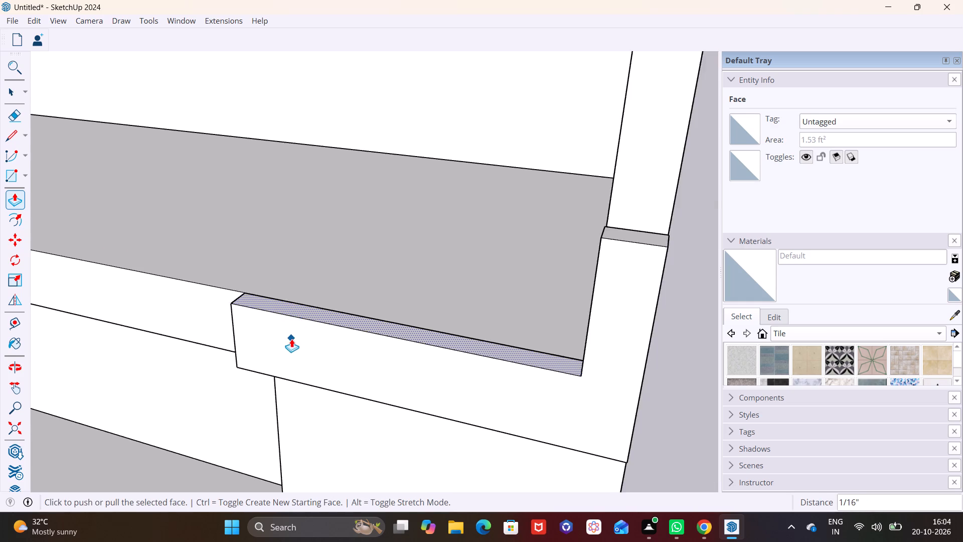
# Draw a line about 4 1/16" long across the horizontal arm's top face, near its free end.
pyautogui.moveTo(295, 342); pyautogui.dragTo(537, 238, button='middle')
pyautogui.moveTo(327, 339); pyautogui.dragTo(195, 403, button='middle')
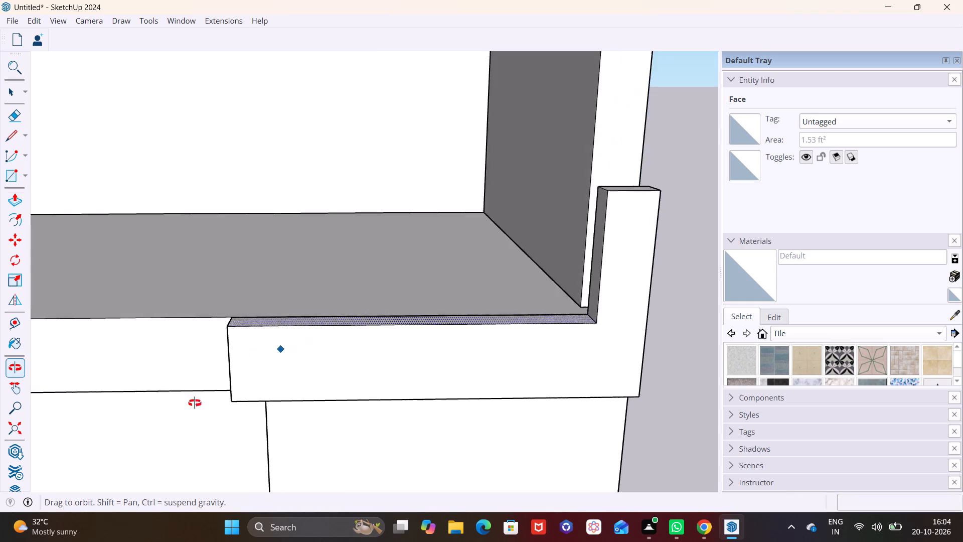
pyautogui.moveTo(195, 403); pyautogui.dragTo(188, 420, button='middle')
pyautogui.scroll(2, 269, 338)
pyautogui.moveTo(265, 349); pyautogui.dragTo(219, 432, button='middle')
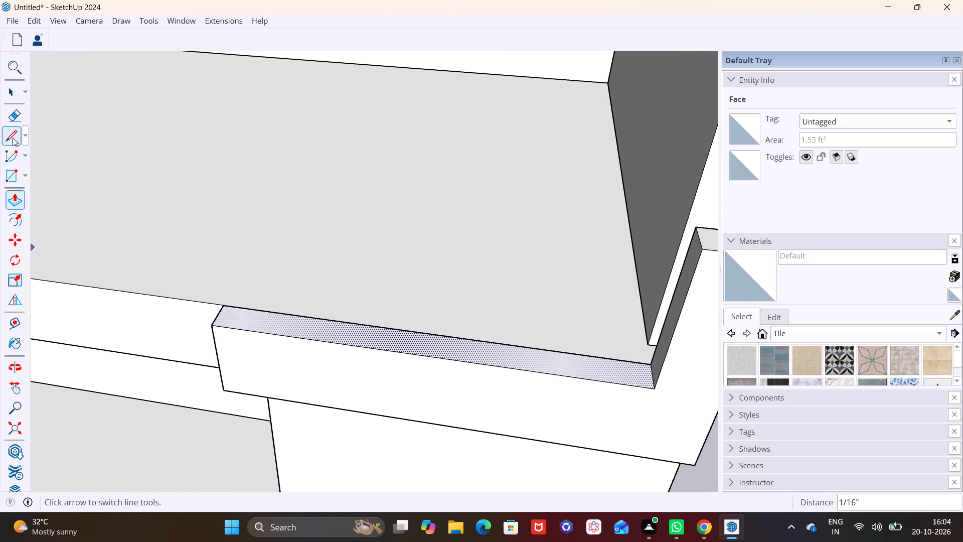
pyautogui.click(13, 138)
pyautogui.click(268, 330)
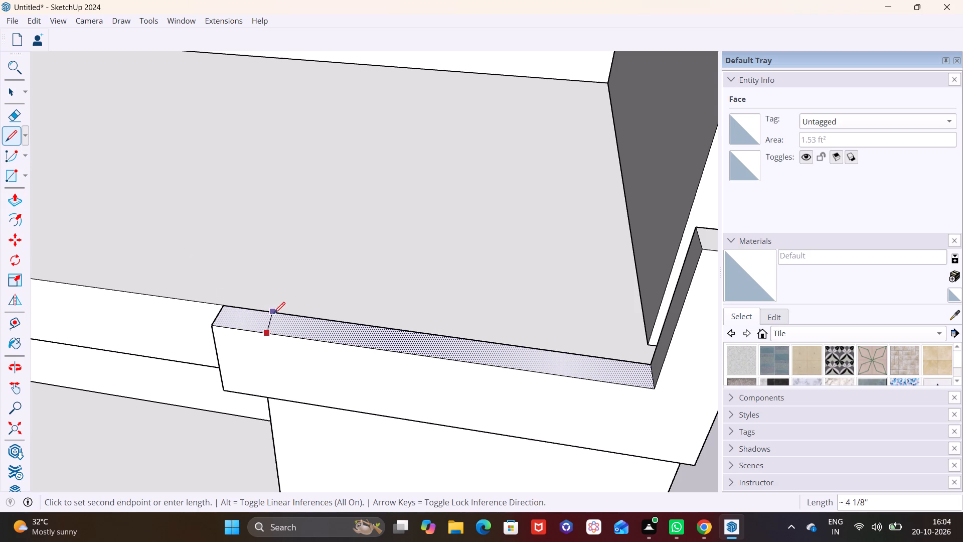
pyautogui.click(278, 313)
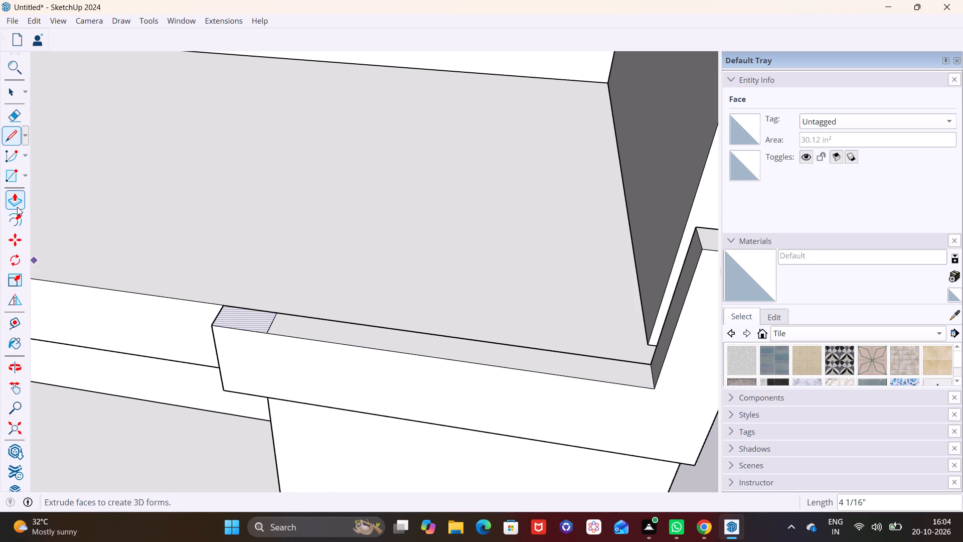
# Push/Pull the small end section of the horizontal arm's top face up to the height of the existing upright arm.
pyautogui.click(17, 200)
pyautogui.click(238, 316)
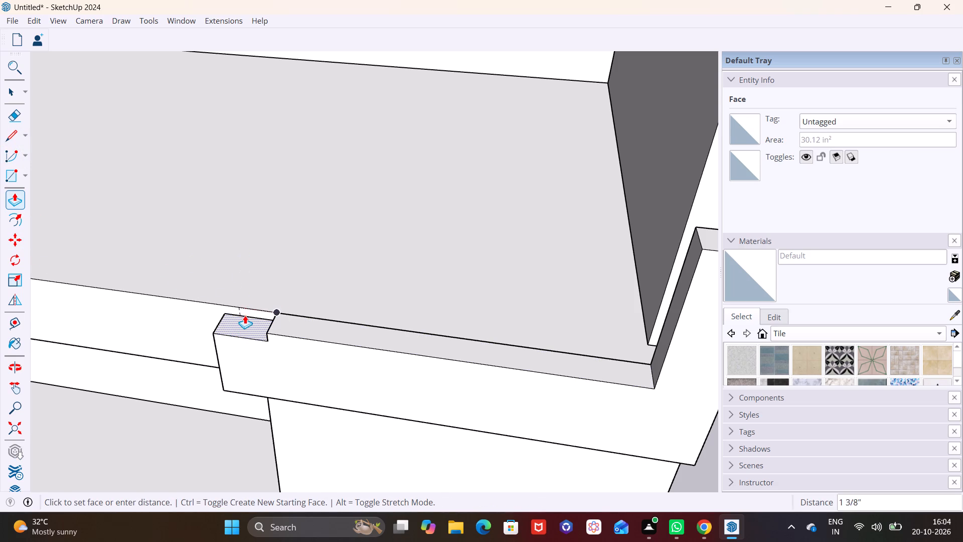
pyautogui.click(236, 273)
pyautogui.click(240, 315)
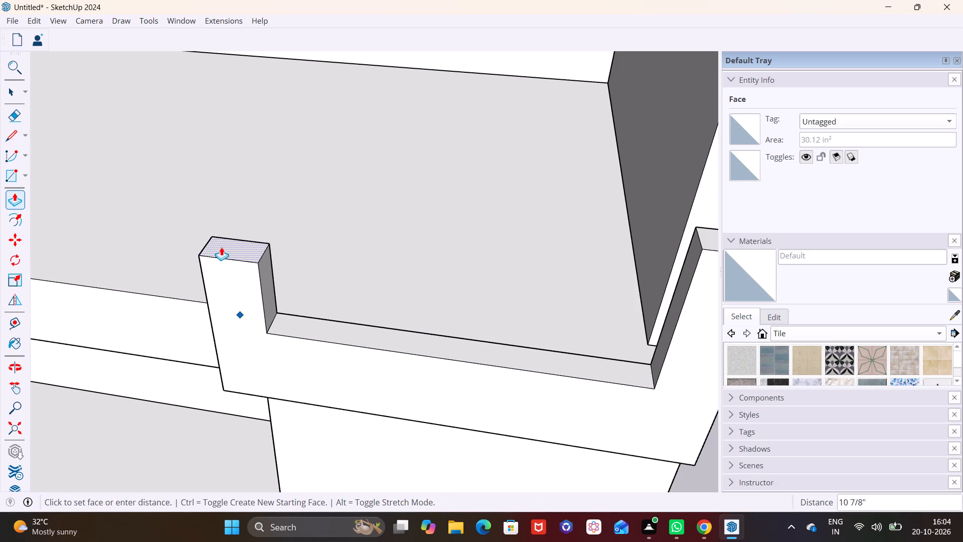
pyautogui.click(703, 238)
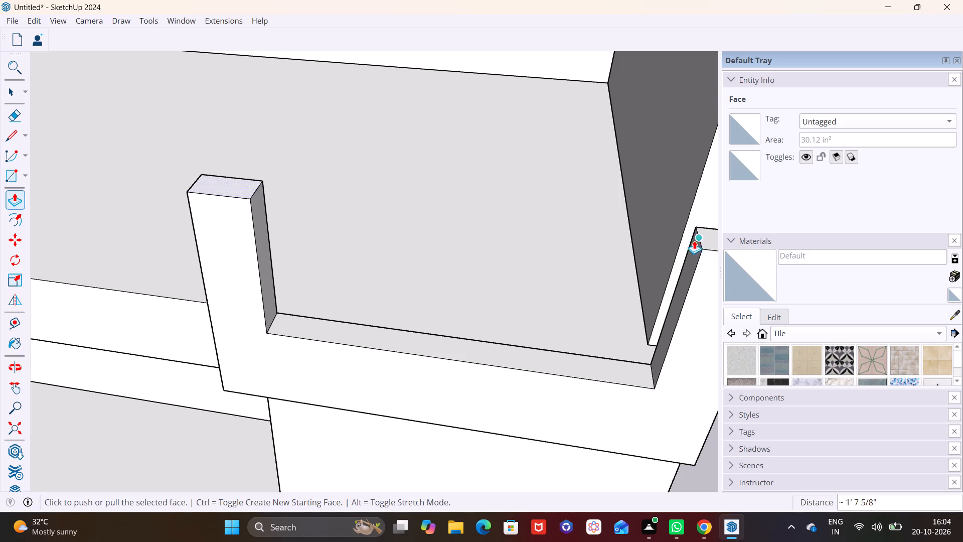
pyautogui.press('space')
# Push/Pull the new upright's outer side face about 2' 7/16" outward along the slab's front.
pyautogui.scroll(-10, 341, 305)
pyautogui.moveTo(455, 248); pyautogui.dragTo(485, 189, button='middle')
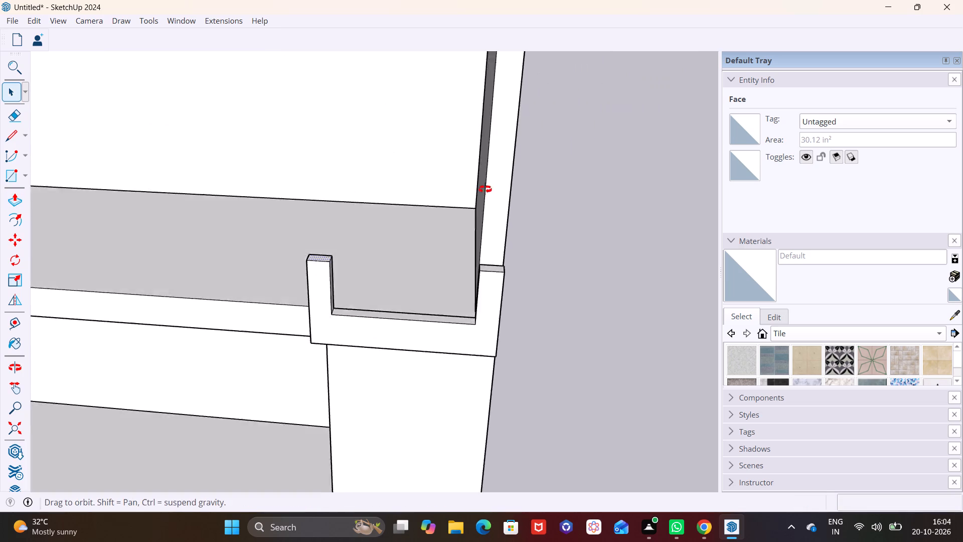
pyautogui.moveTo(485, 189); pyautogui.dragTo(493, 160, button='middle')
pyautogui.moveTo(410, 301); pyautogui.dragTo(485, 145, button='middle')
pyautogui.scroll(-1, 279, 398)
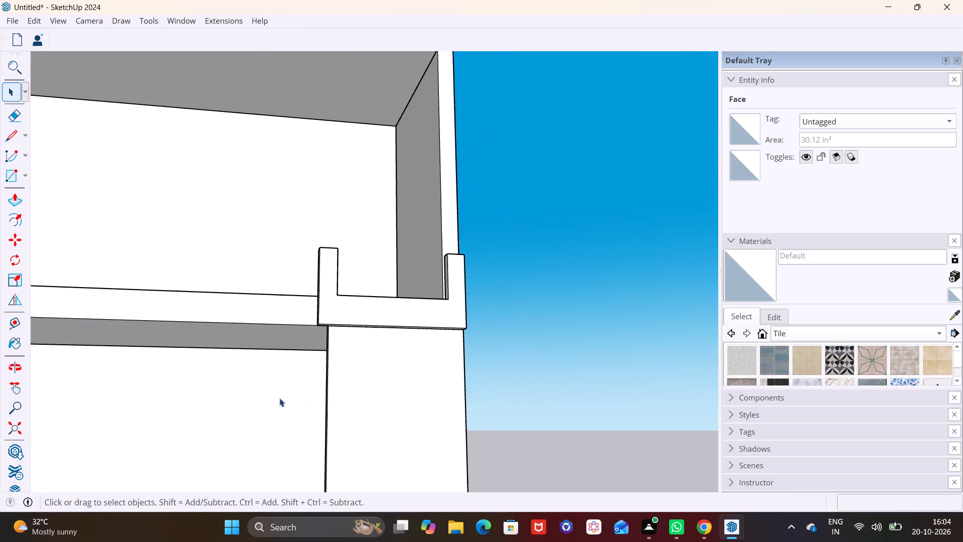
pyautogui.scroll(-3, 279, 398)
pyautogui.keyDown('shift'); pyautogui.moveTo(310, 382); pyautogui.dragTo(575, 381, button='middle'); pyautogui.keyUp('shift')
pyautogui.moveTo(504, 391); pyautogui.dragTo(423, 440, button='middle')
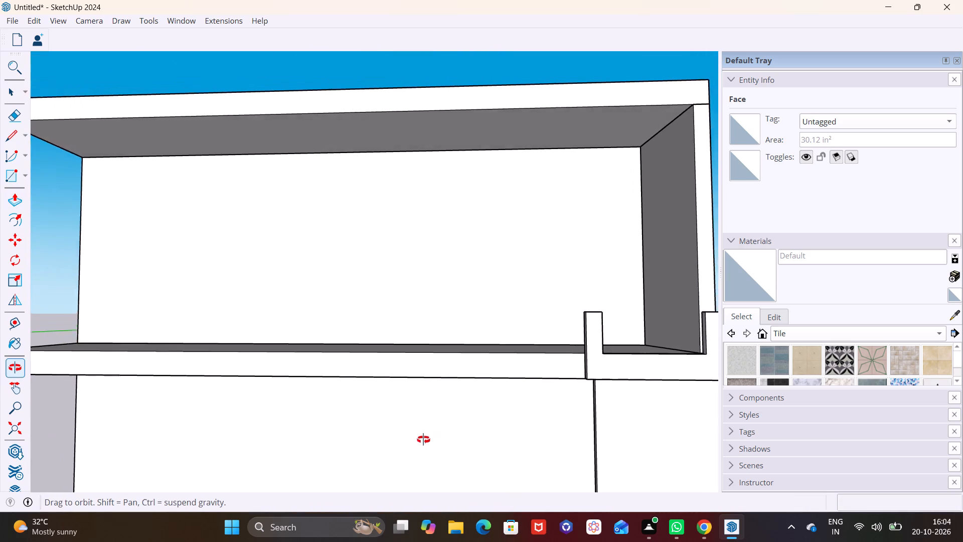
pyautogui.moveTo(423, 440); pyautogui.dragTo(422, 441, button='middle')
pyautogui.keyDown('shift'); pyautogui.moveTo(529, 395); pyautogui.dragTo(426, 400, button='middle'); pyautogui.keyUp('shift')
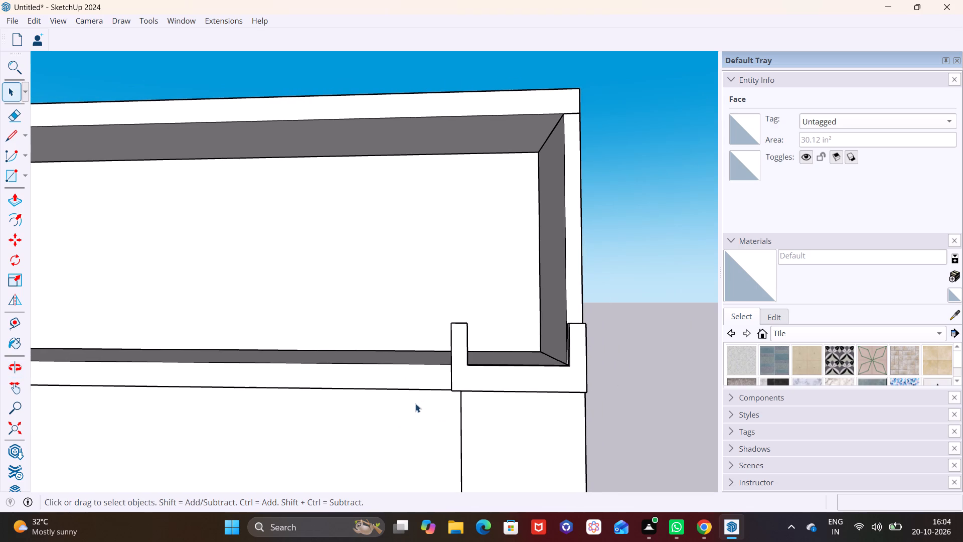
pyautogui.scroll(6, 447, 374)
pyautogui.moveTo(450, 383); pyautogui.dragTo(580, 386, button='middle')
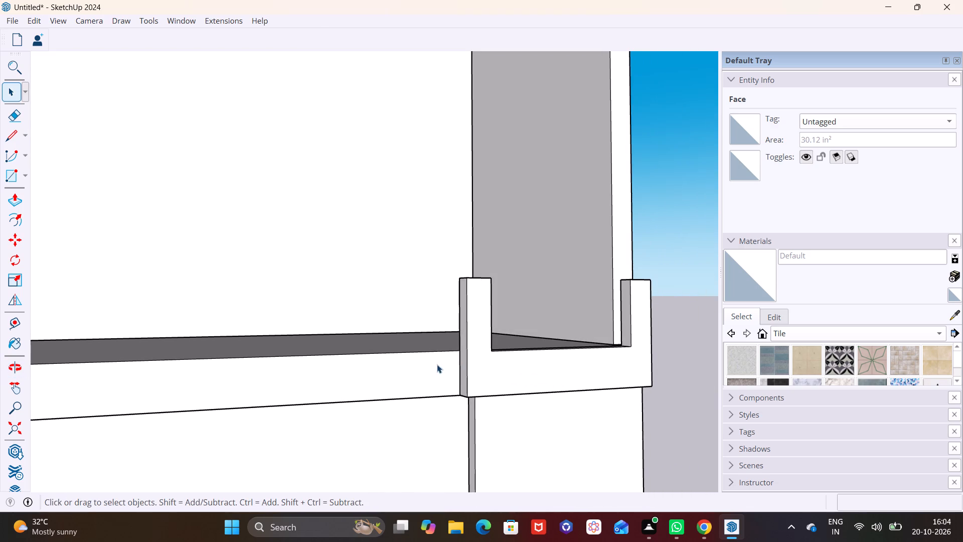
pyautogui.click(463, 354)
pyautogui.click(20, 204)
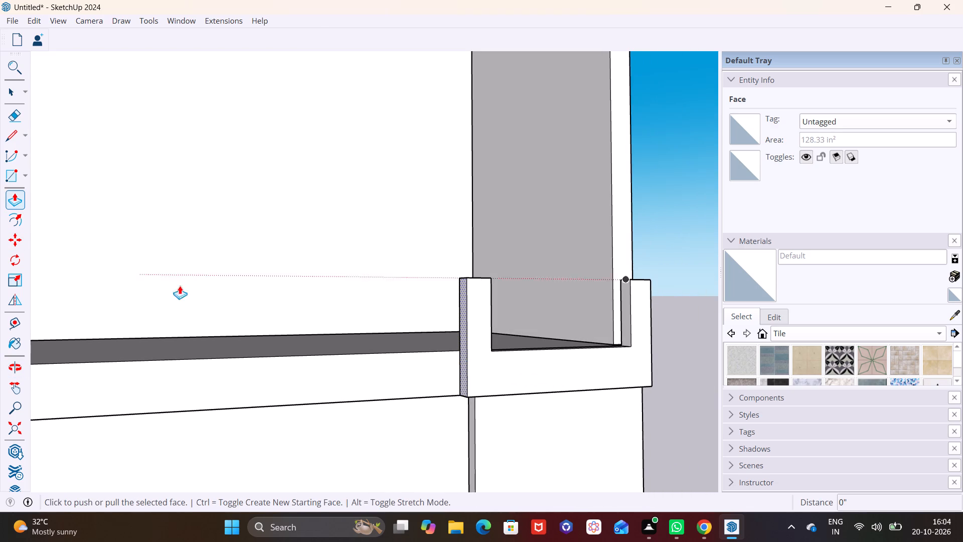
pyautogui.click(462, 352)
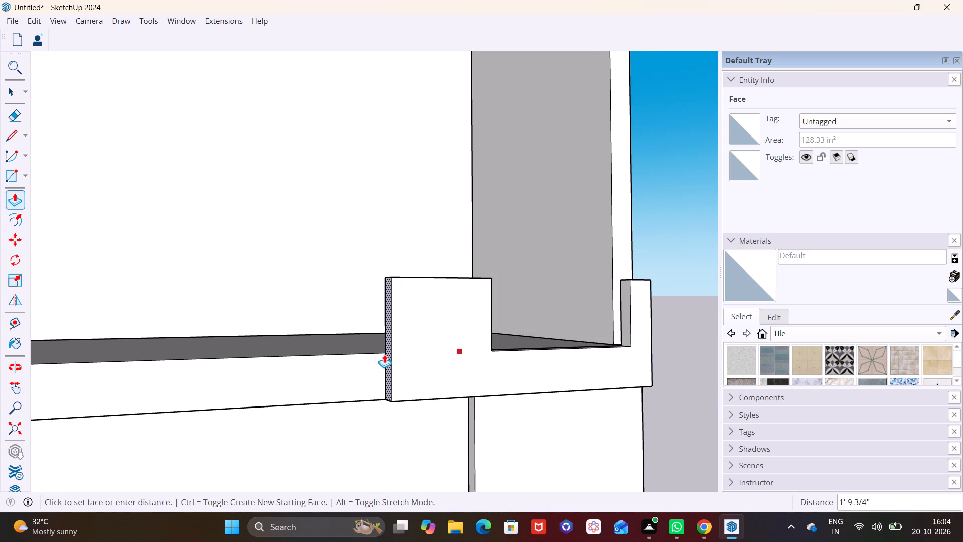
pyautogui.click(376, 355)
# Push/Pull the new upright's inner side face back toward its outer side to narrow the upright.
pyautogui.moveTo(428, 351); pyautogui.dragTo(75, 386, button='middle')
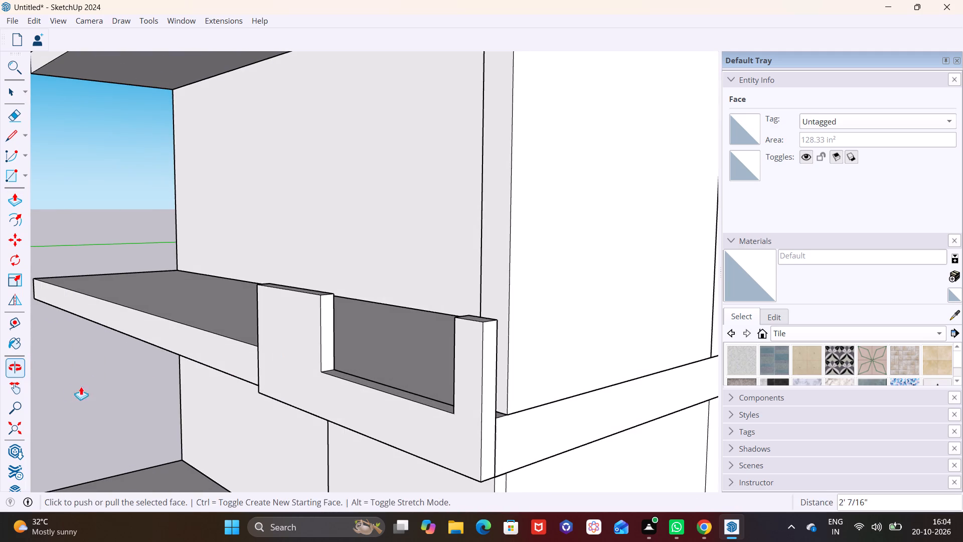
pyautogui.press('space')
pyautogui.click(326, 351)
pyautogui.click(11, 205)
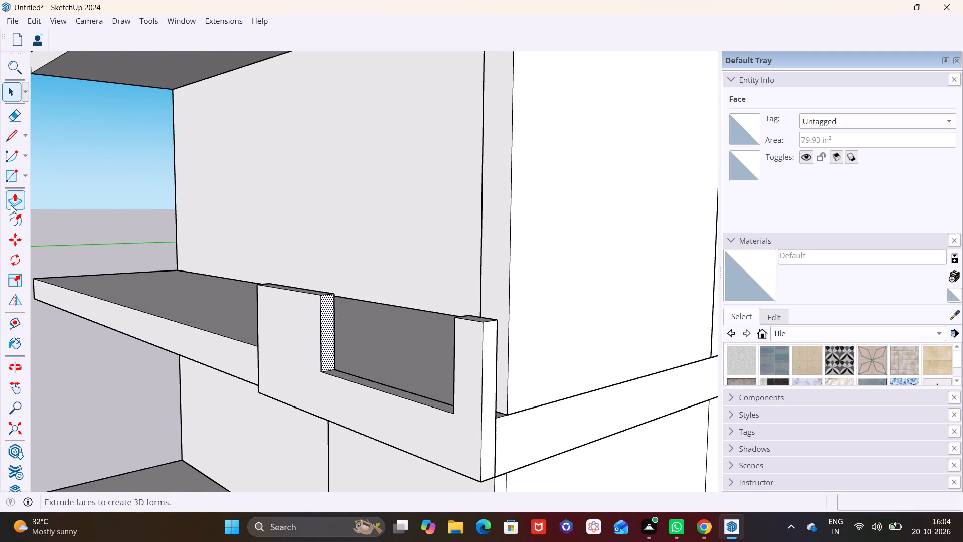
pyautogui.click(325, 350)
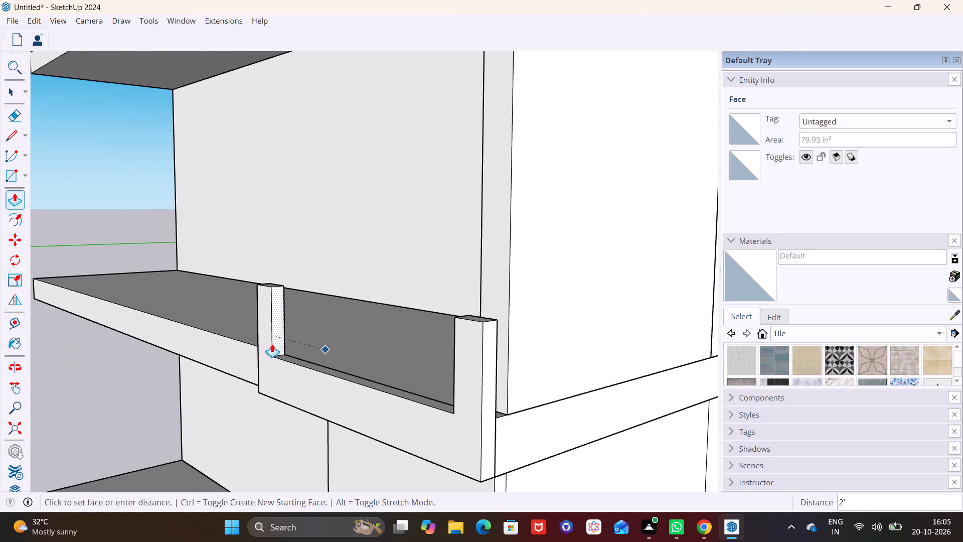
pyautogui.click(288, 351)
pyautogui.press('space')
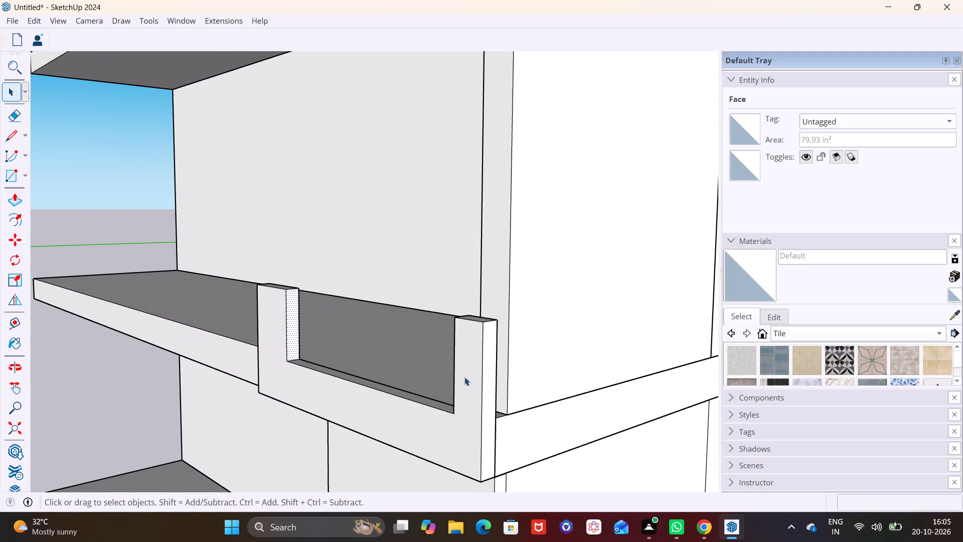
# Draw a square of about 7 1/2" on the upper side wall's front edge, just above the trim's original upright arm.
pyautogui.scroll(-3, 459, 395)
pyautogui.moveTo(469, 399); pyautogui.dragTo(715, 328, button='middle')
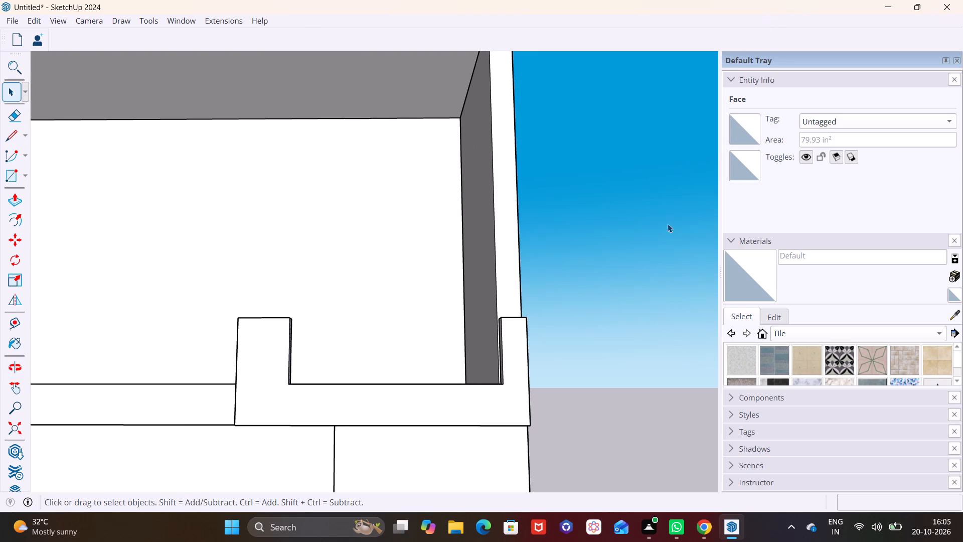
pyautogui.scroll(-6, 370, 298)
pyautogui.moveTo(378, 287); pyautogui.dragTo(365, 342, button='middle')
pyautogui.middleClick(342, 316)
pyautogui.keyDown('shift'); pyautogui.moveTo(344, 310); pyautogui.dragTo(462, 175, button='middle'); pyautogui.keyUp('shift')
pyautogui.moveTo(463, 223); pyautogui.dragTo(483, 252, button='middle')
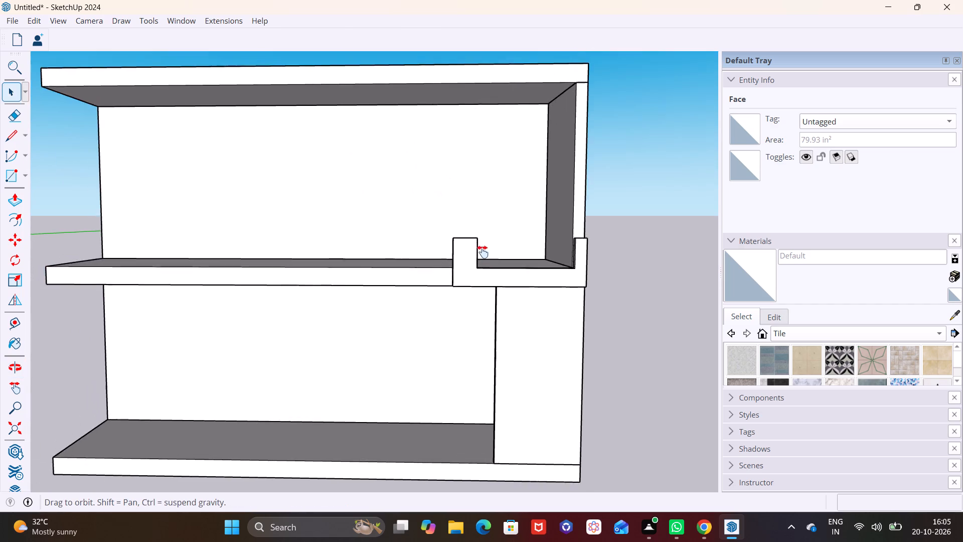
pyautogui.moveTo(483, 252); pyautogui.dragTo(515, 251, button='middle')
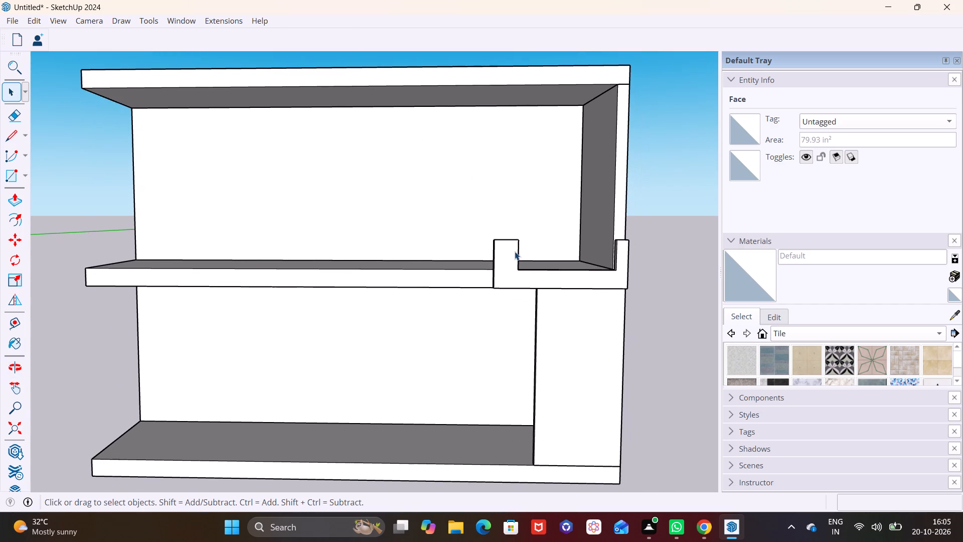
pyautogui.click(26, 182)
pyautogui.click(31, 192)
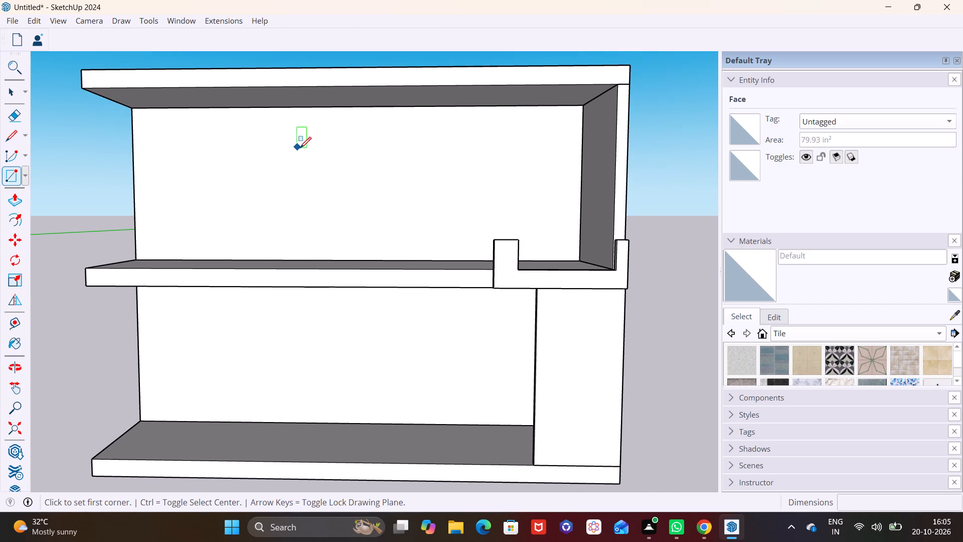
pyautogui.click(615, 221)
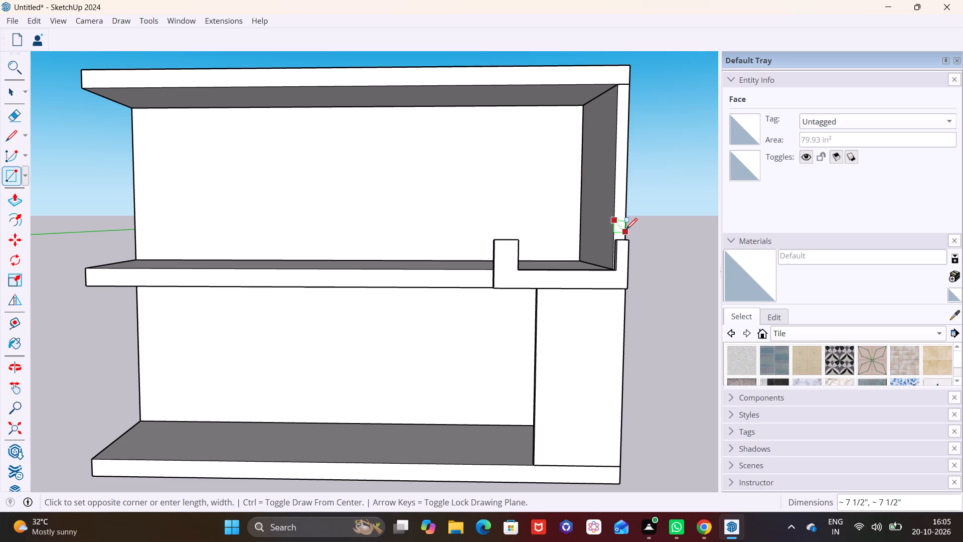
pyautogui.click(626, 229)
# Push/Pull the square out from the wall's front edge by about 1' 1 3/16".
pyautogui.click(10, 95)
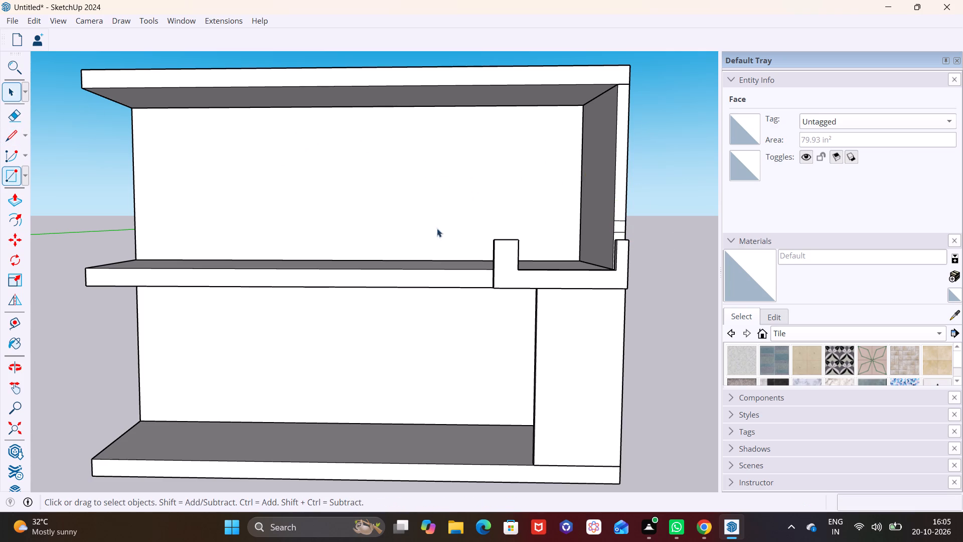
pyautogui.click(616, 225)
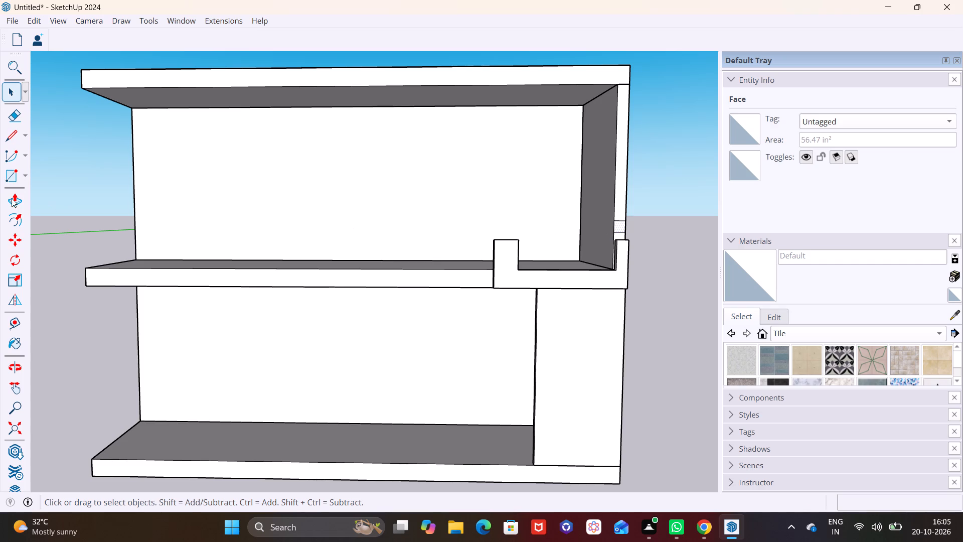
pyautogui.click(11, 198)
pyautogui.click(617, 226)
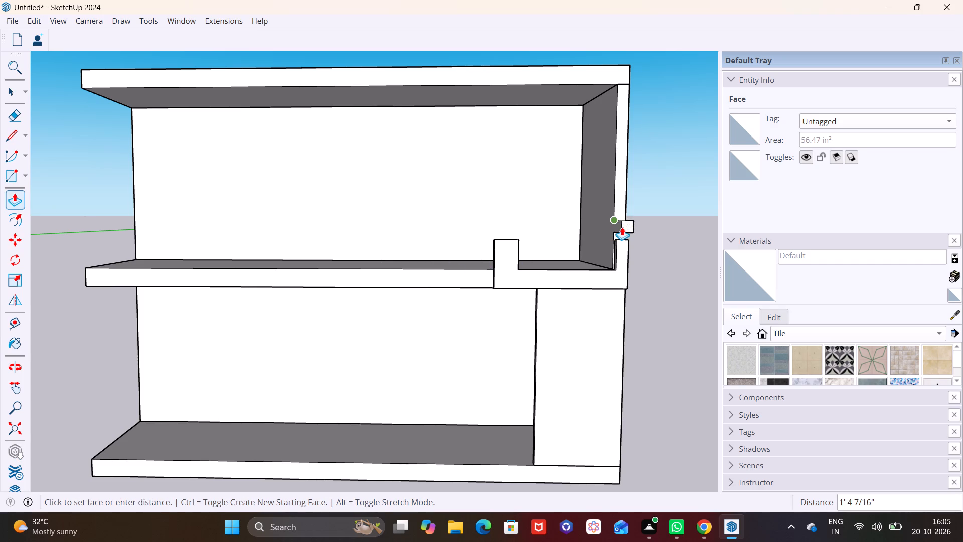
pyautogui.click(620, 226)
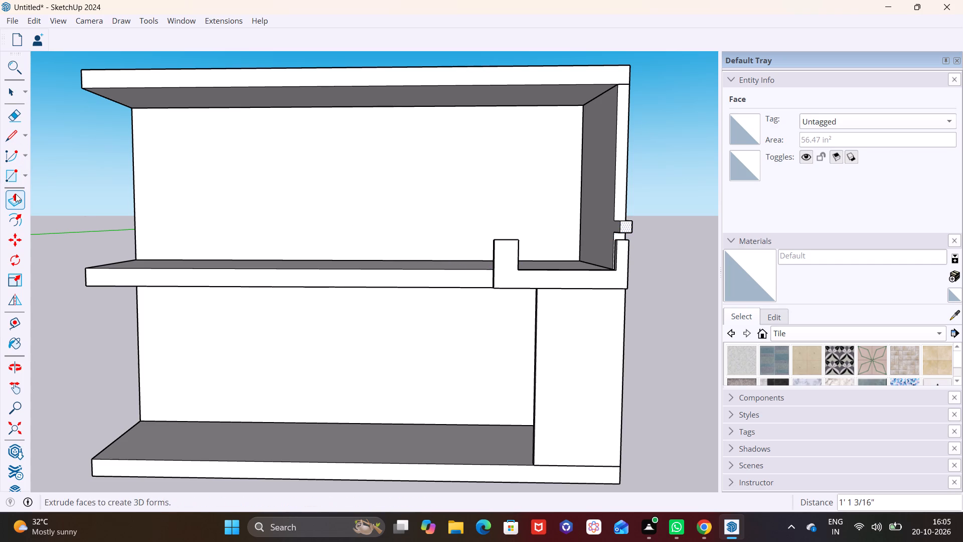
pyautogui.click(7, 95)
# Push/Pull the projecting block's top face up about 7' 3 3/4" toward the underside of the roof slab.
pyautogui.moveTo(538, 187); pyautogui.dragTo(396, 320, button='middle')
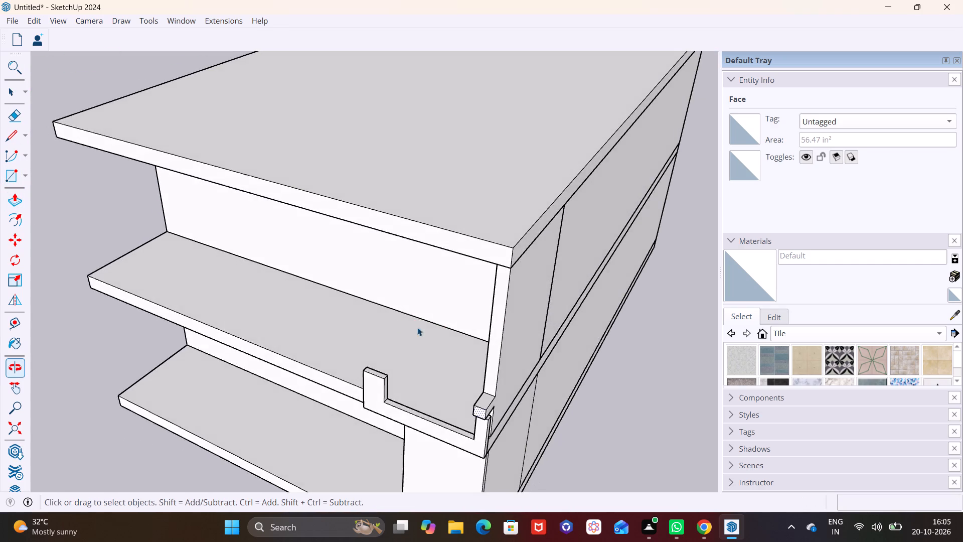
pyautogui.scroll(3, 624, 381)
pyautogui.scroll(2, 452, 381)
pyautogui.click(386, 415)
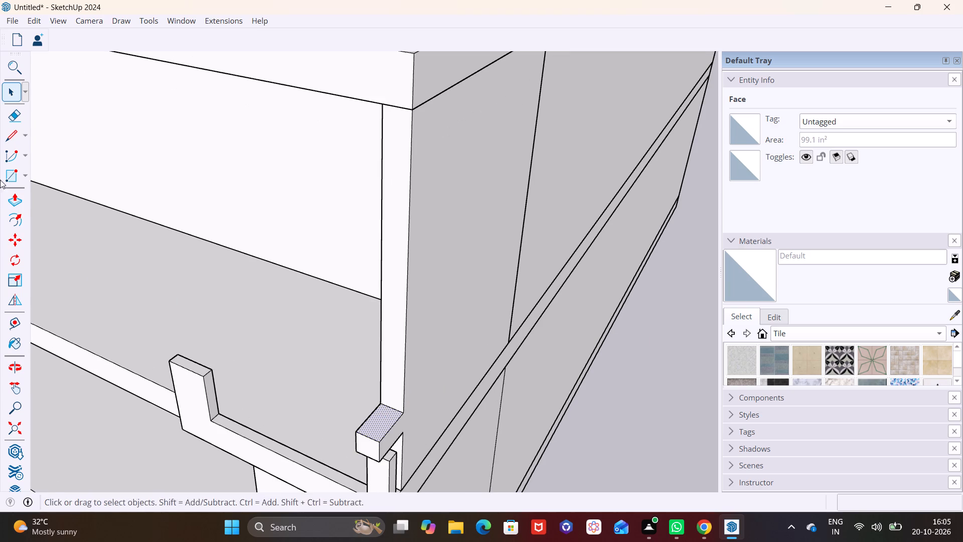
pyautogui.click(17, 198)
pyautogui.click(377, 416)
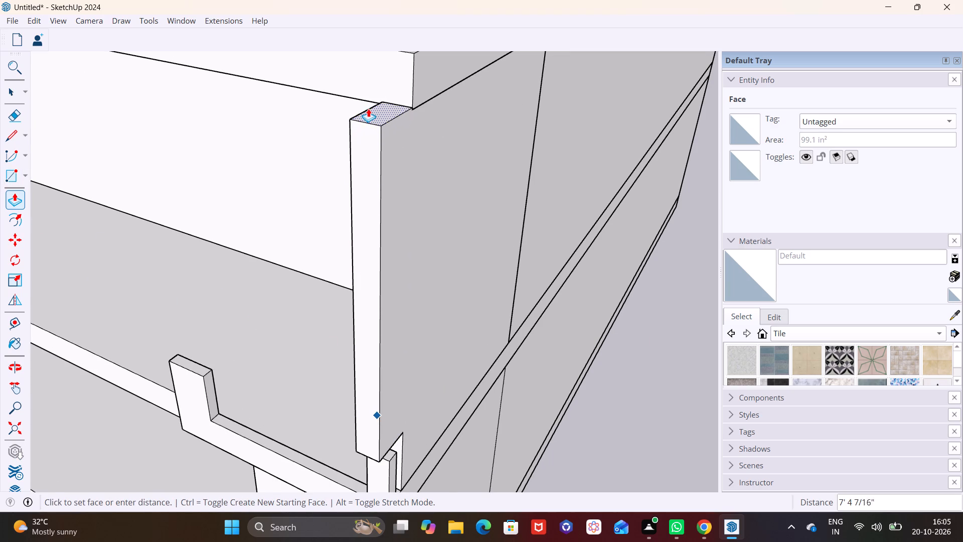
pyautogui.click(369, 112)
pyautogui.moveTo(409, 243); pyautogui.dragTo(573, 96, button='middle')
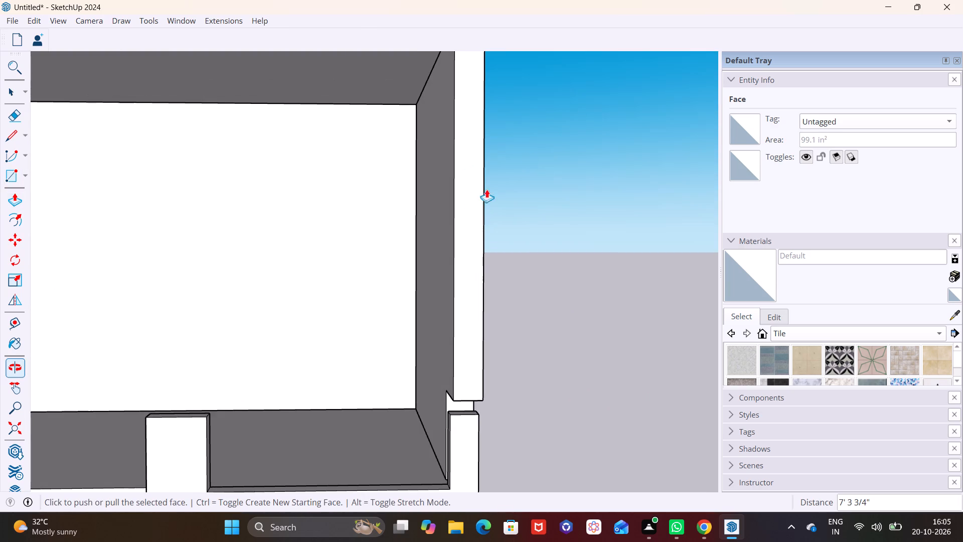
pyautogui.scroll(-3, 474, 196)
pyautogui.moveTo(471, 205); pyautogui.dragTo(595, 193, button='middle')
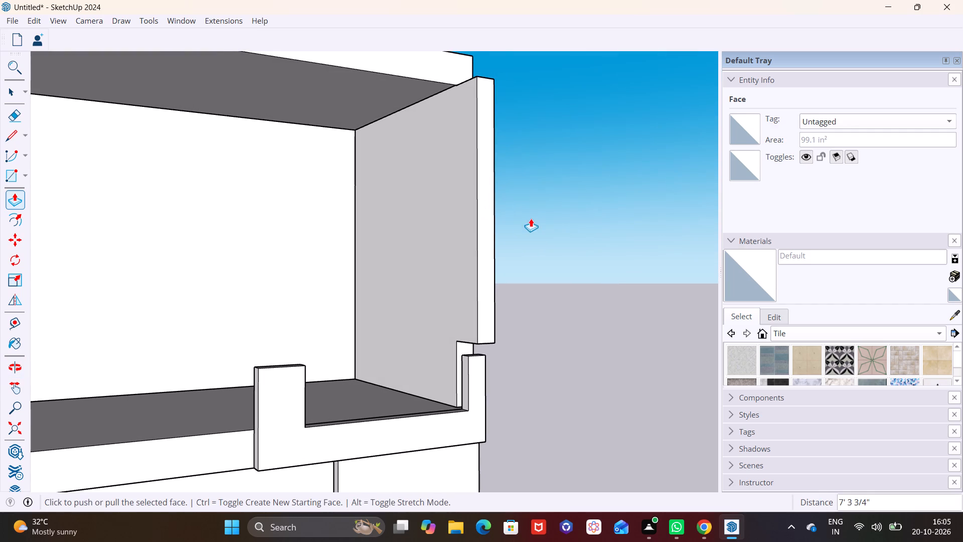
# Push/Pull the tall upright's front face back toward the upper side wall by about 1' 1/4".
pyautogui.click(9, 93)
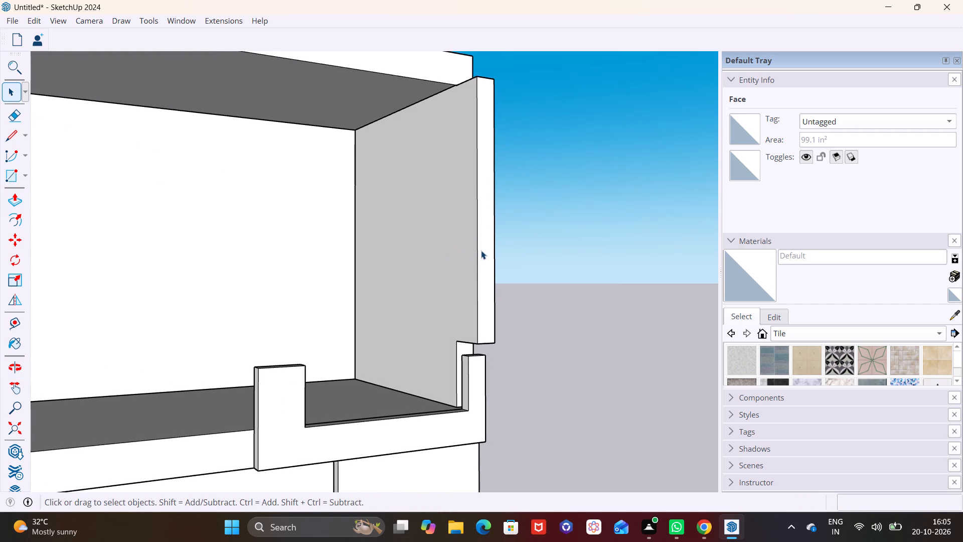
pyautogui.click(482, 250)
pyautogui.moveTo(495, 242); pyautogui.dragTo(144, 296, button='middle')
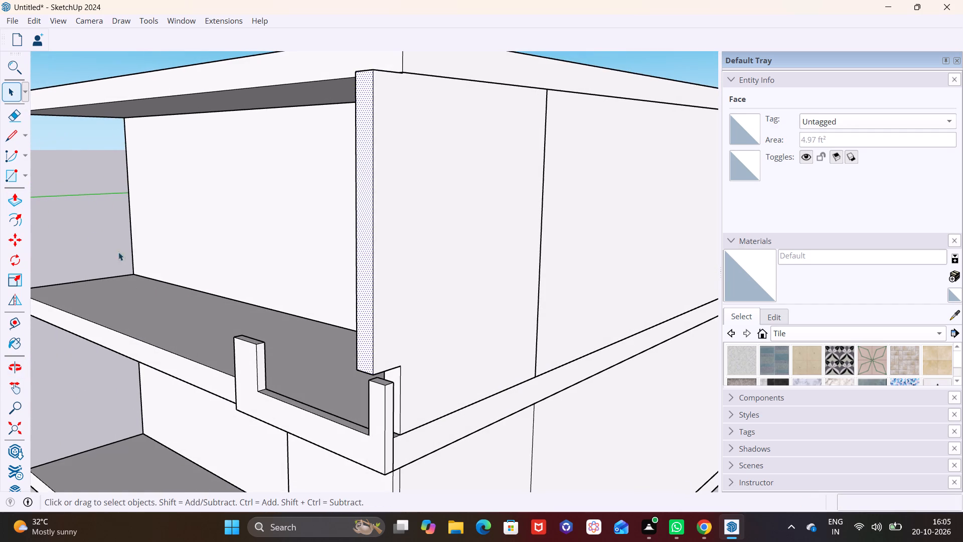
pyautogui.click(13, 201)
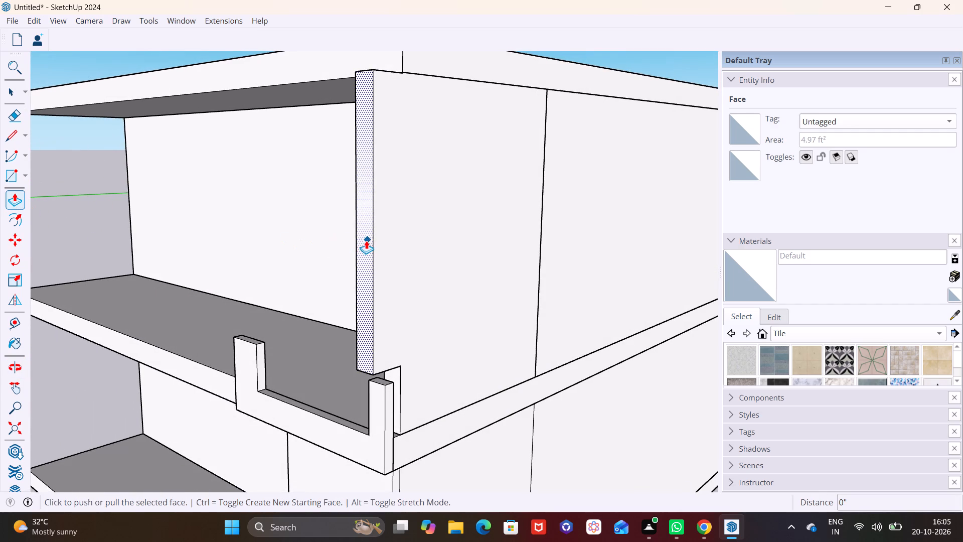
pyautogui.click(366, 241)
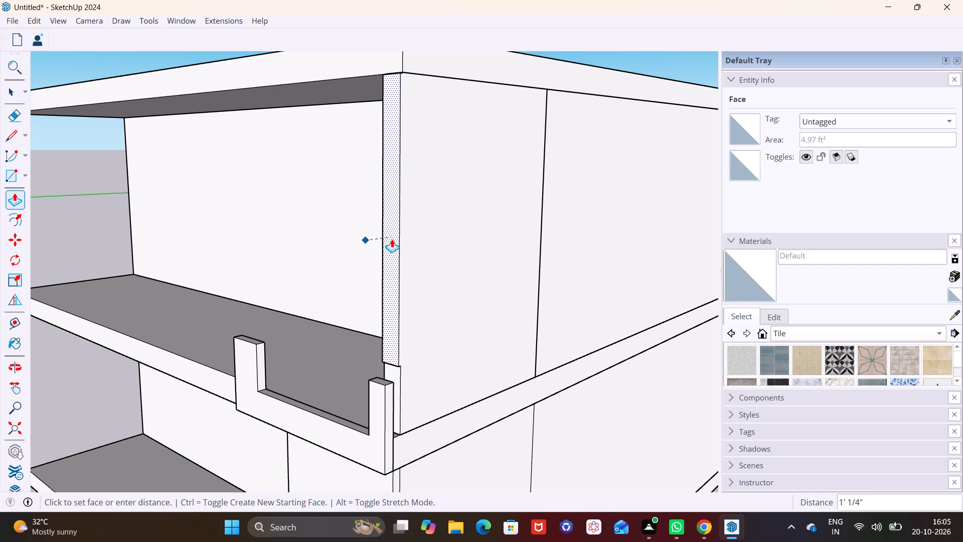
pyautogui.click(392, 239)
# Examine the thinned upright from the front and side, including where it meets the roof slab and the lower trim.
pyautogui.scroll(-3, 351, 291)
pyautogui.moveTo(367, 311); pyautogui.dragTo(566, 259, button='middle')
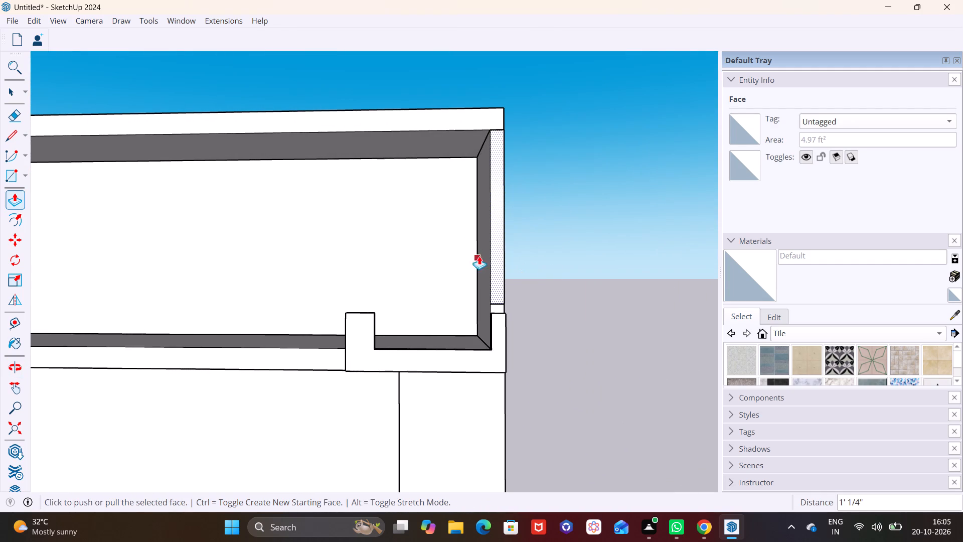
pyautogui.moveTo(493, 139); pyautogui.dragTo(647, 190, button='middle')
pyautogui.scroll(3, 477, 139)
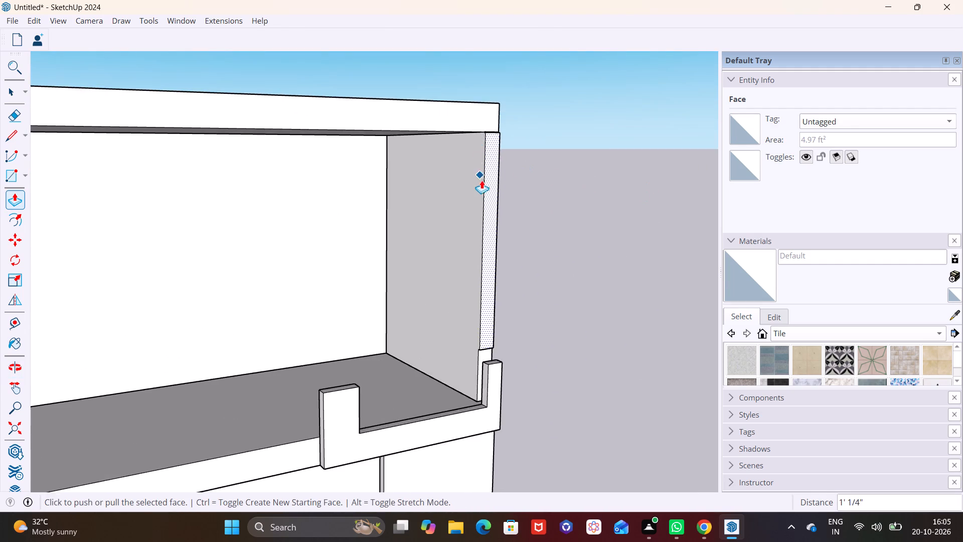
pyautogui.scroll(2, 483, 182)
pyautogui.scroll(2, 467, 251)
pyautogui.moveTo(486, 259); pyautogui.dragTo(484, 259, button='middle')
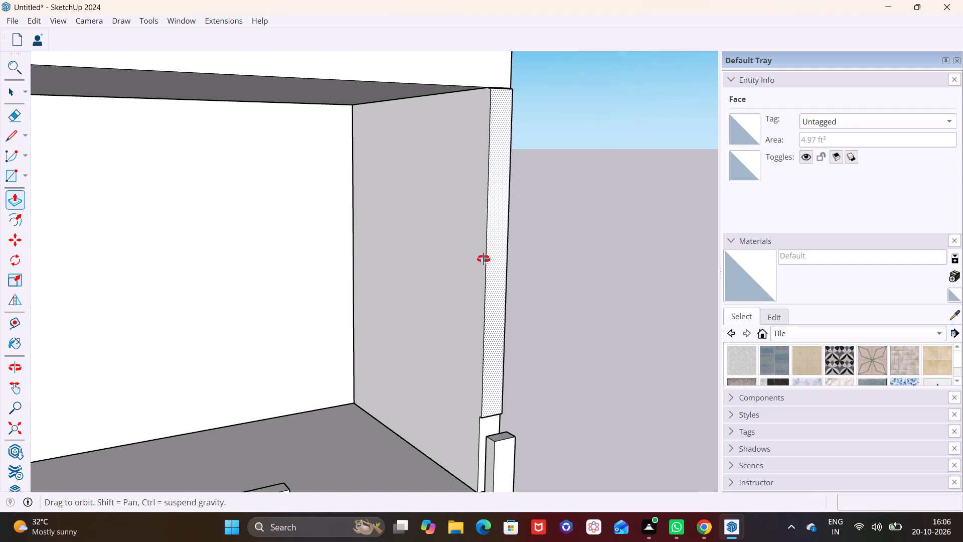
pyautogui.moveTo(484, 259); pyautogui.dragTo(151, 246, button='middle')
pyautogui.scroll(-7, 302, 260)
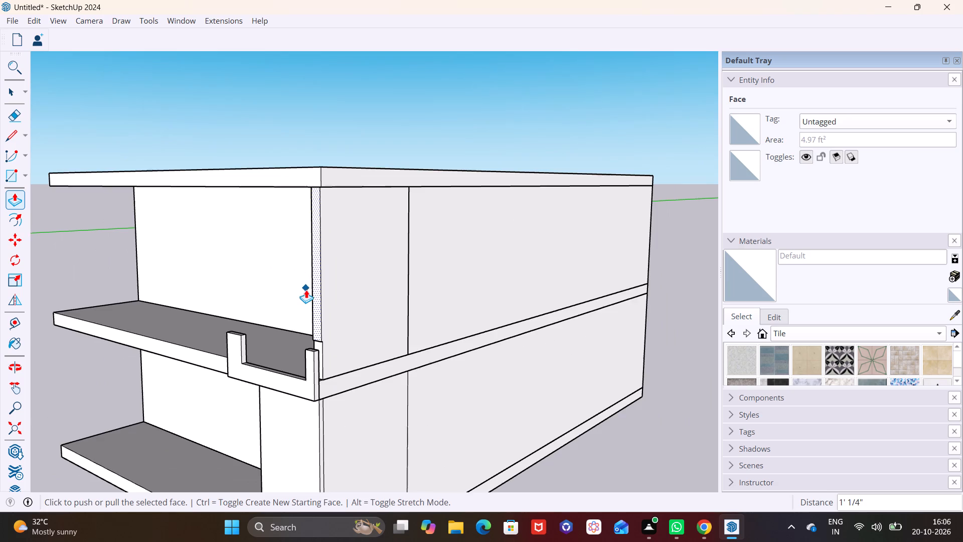
pyautogui.scroll(-2, 306, 290)
pyautogui.moveTo(306, 298); pyautogui.dragTo(570, 307, button='middle')
pyautogui.scroll(3, 507, 281)
pyautogui.scroll(3, 539, 233)
pyautogui.scroll(2, 514, 200)
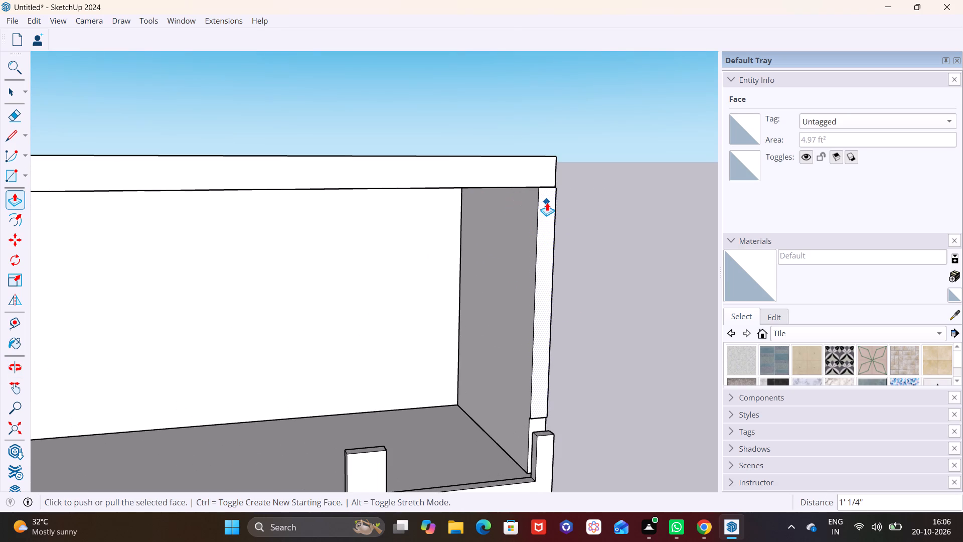
pyautogui.moveTo(543, 198); pyautogui.dragTo(504, 181, button='middle')
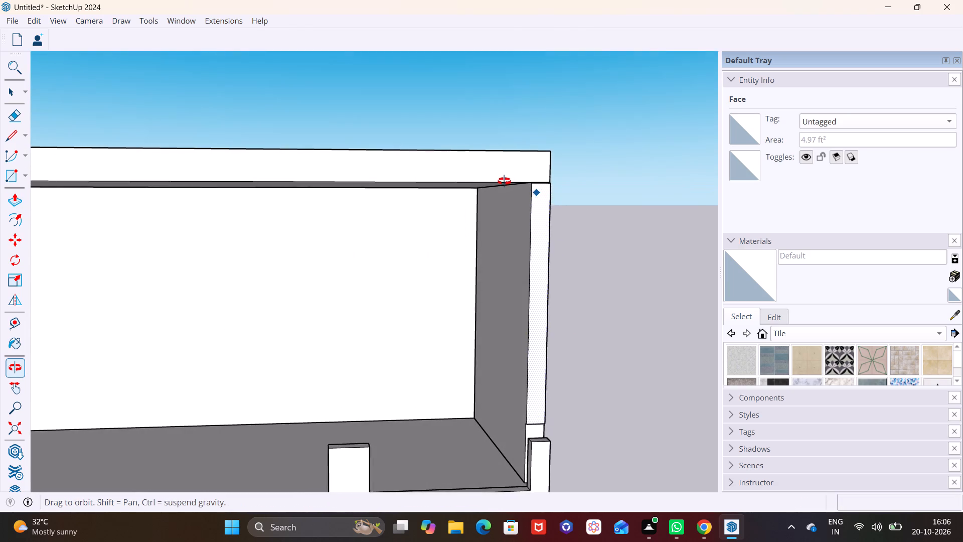
pyautogui.moveTo(504, 181); pyautogui.dragTo(586, 198, button='middle')
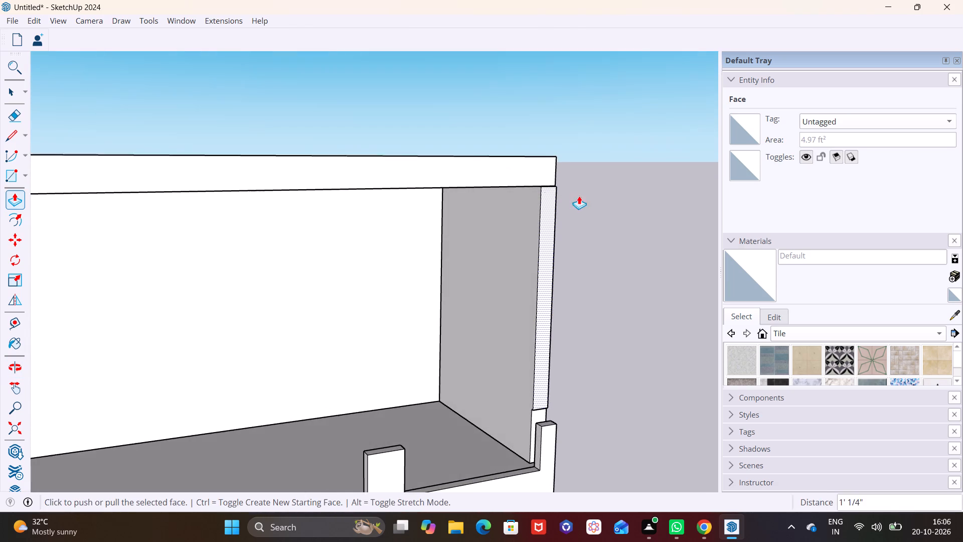
# Push/Pull the upright's narrow top face up by about 6 11/16" over the roof slab's front edge.
pyautogui.scroll(12, 565, 191)
pyautogui.moveTo(539, 183); pyautogui.dragTo(501, 276, button='middle')
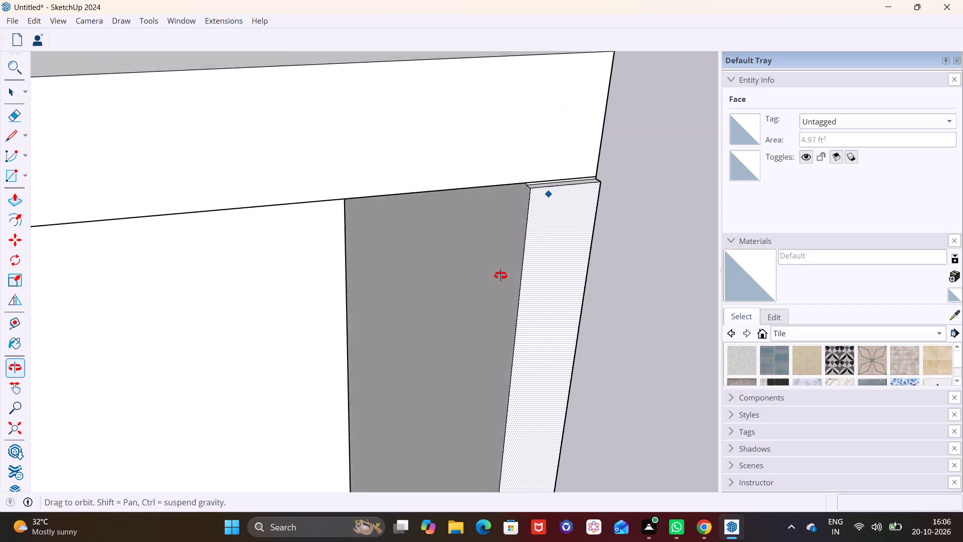
pyautogui.moveTo(501, 276); pyautogui.dragTo(497, 292, button='middle')
pyautogui.scroll(14, 567, 192)
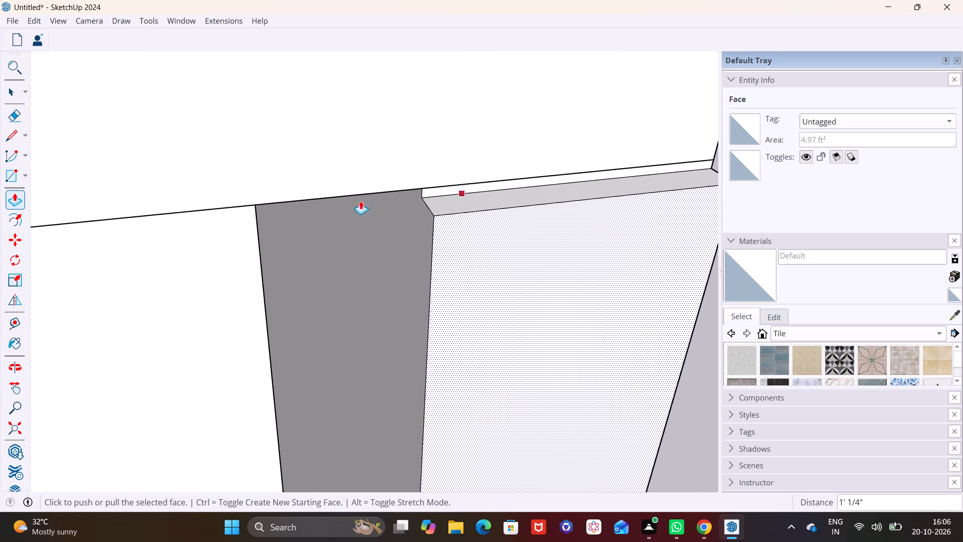
pyautogui.click(13, 90)
pyautogui.click(437, 202)
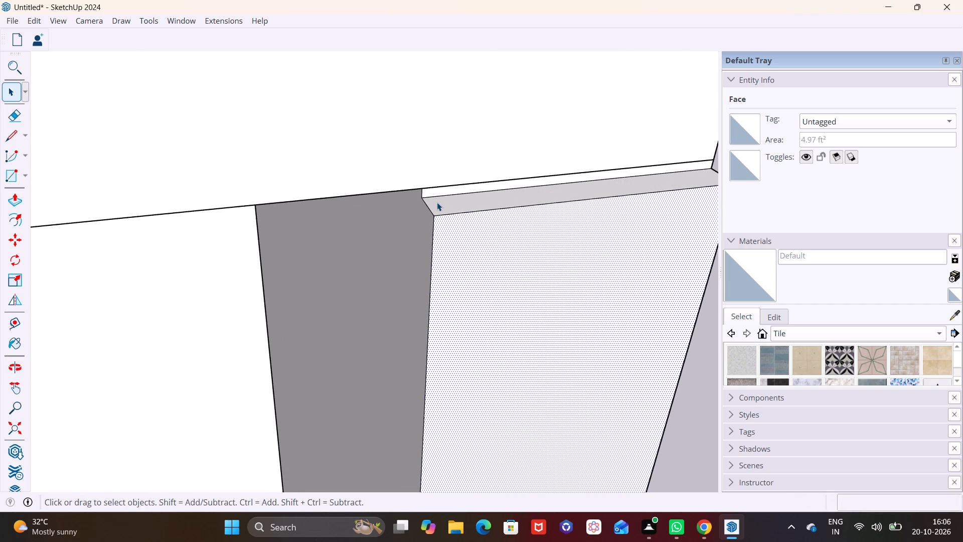
pyautogui.click(22, 200)
pyautogui.click(469, 206)
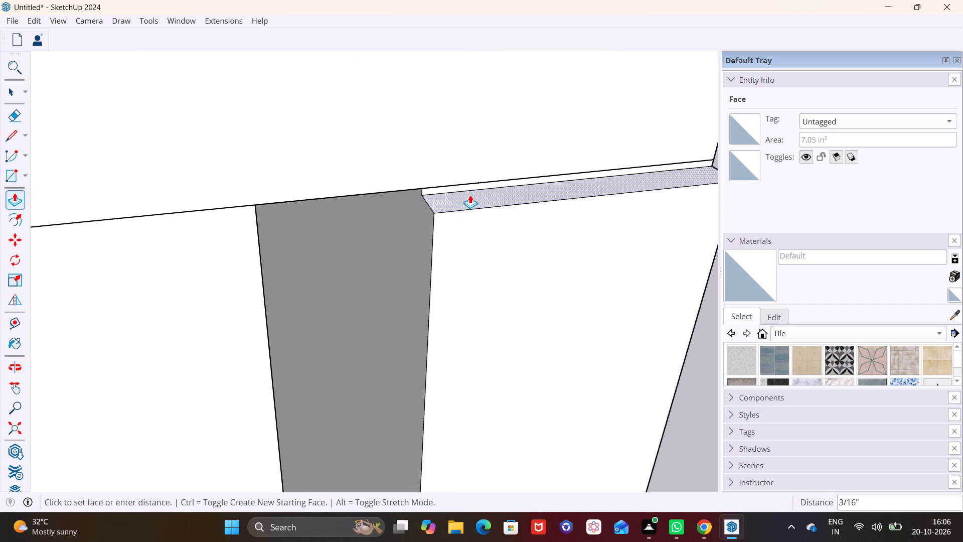
pyautogui.scroll(-14, 454, 129)
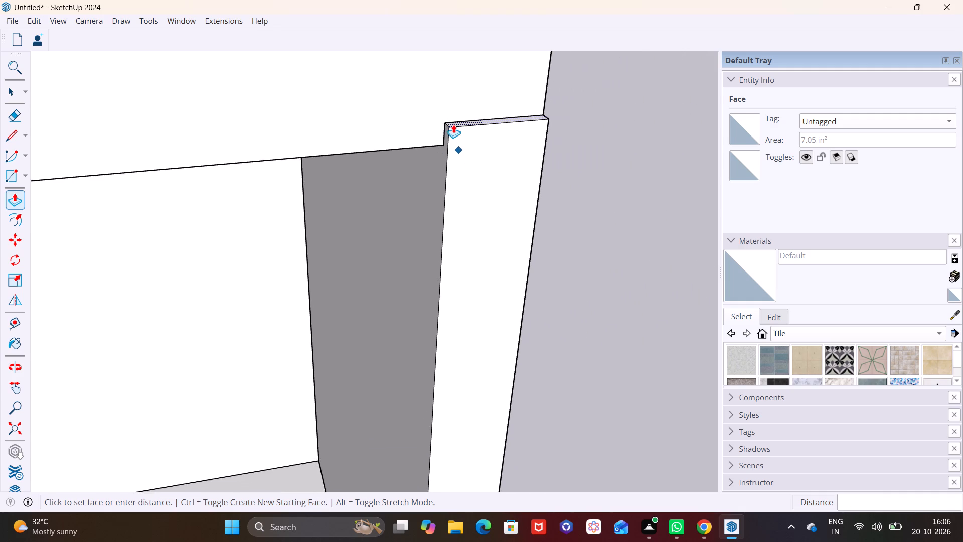
pyautogui.scroll(-2, 453, 124)
pyautogui.click(437, 73)
# Draw a line about 15/16" long across the upright's inner side face, level with the roof slab's bottom edge.
pyautogui.scroll(4, 435, 115)
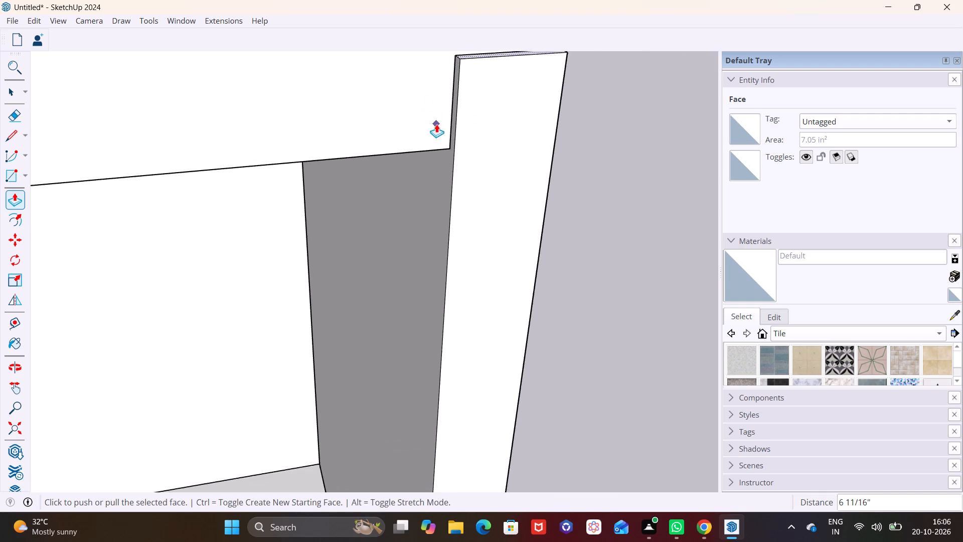
pyautogui.scroll(5, 436, 124)
pyautogui.moveTo(472, 156); pyautogui.dragTo(584, 122, button='middle')
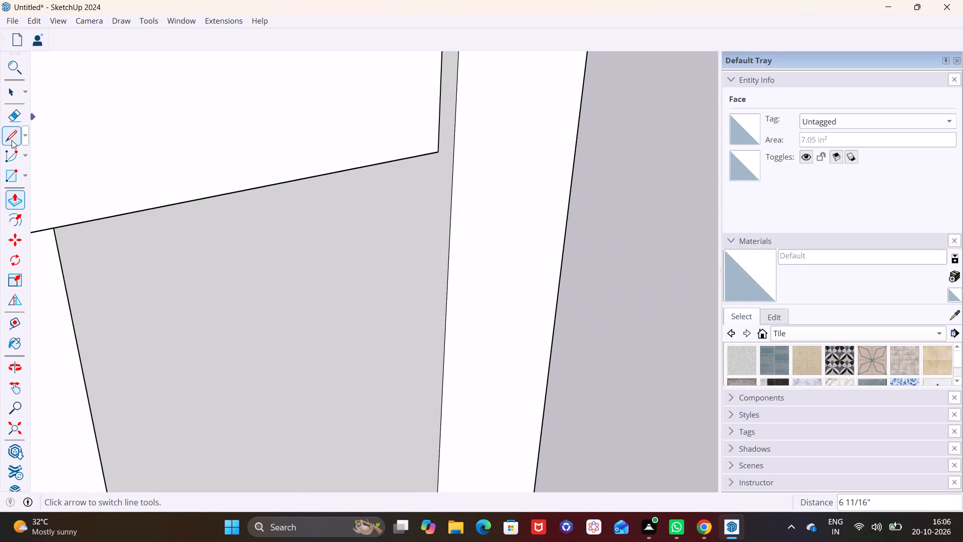
pyautogui.click(12, 140)
pyautogui.click(437, 154)
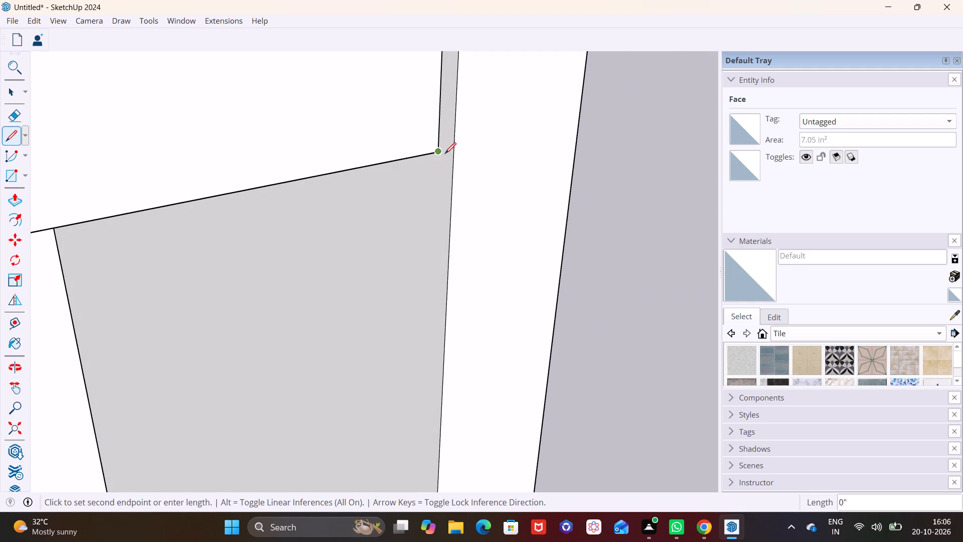
pyautogui.click(453, 156)
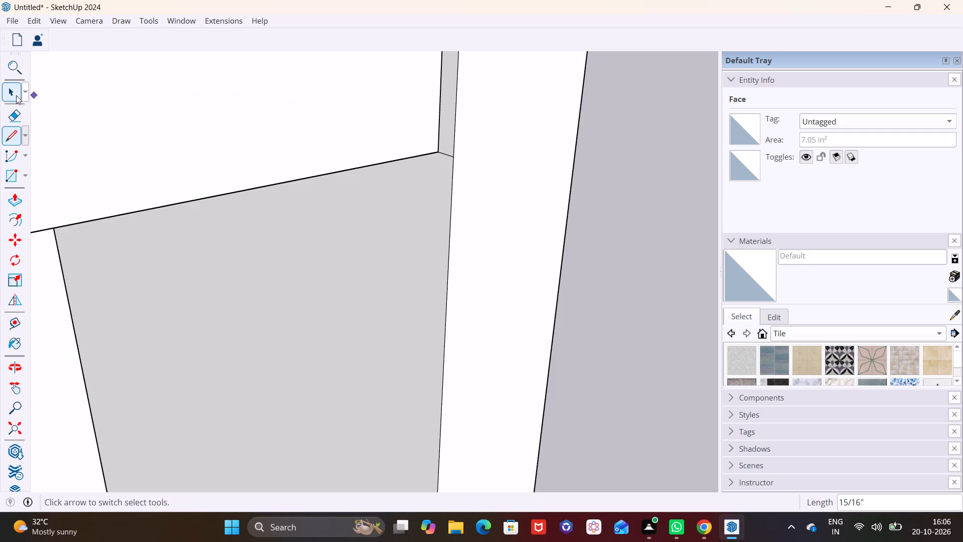
# Push/Pull the small inner side face above the new line along the roof slab's front to form a horizontal trim arm.
pyautogui.click(15, 94)
pyautogui.click(443, 129)
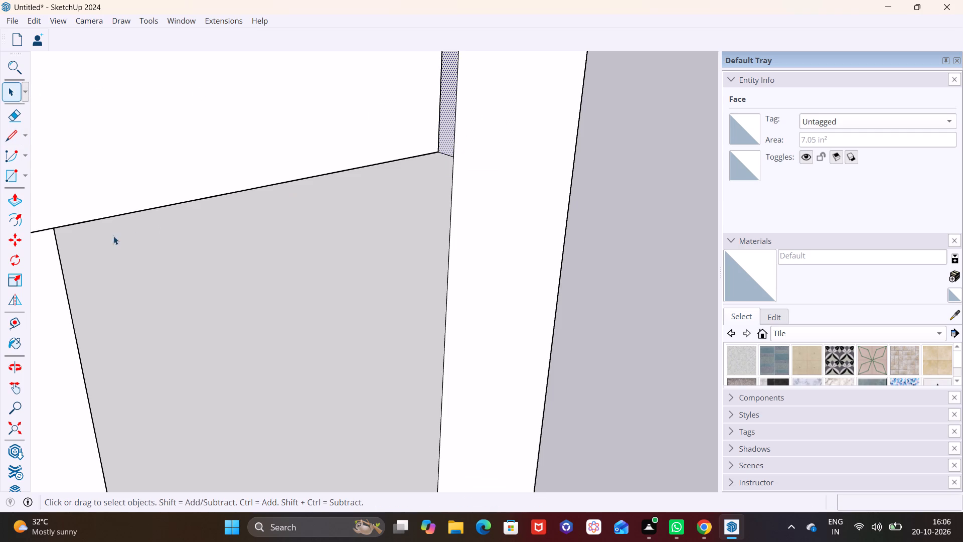
pyautogui.click(18, 198)
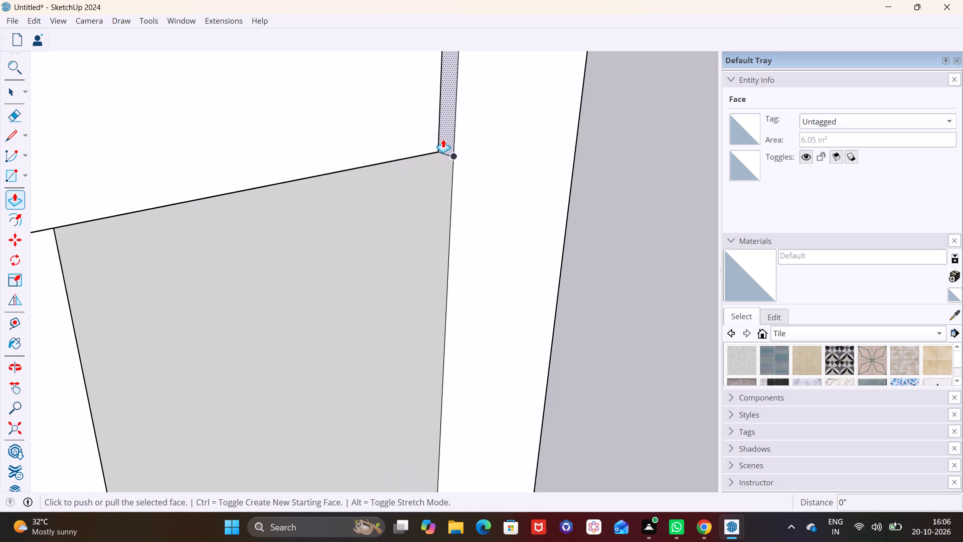
pyautogui.click(443, 139)
pyautogui.scroll(-15, 120, 163)
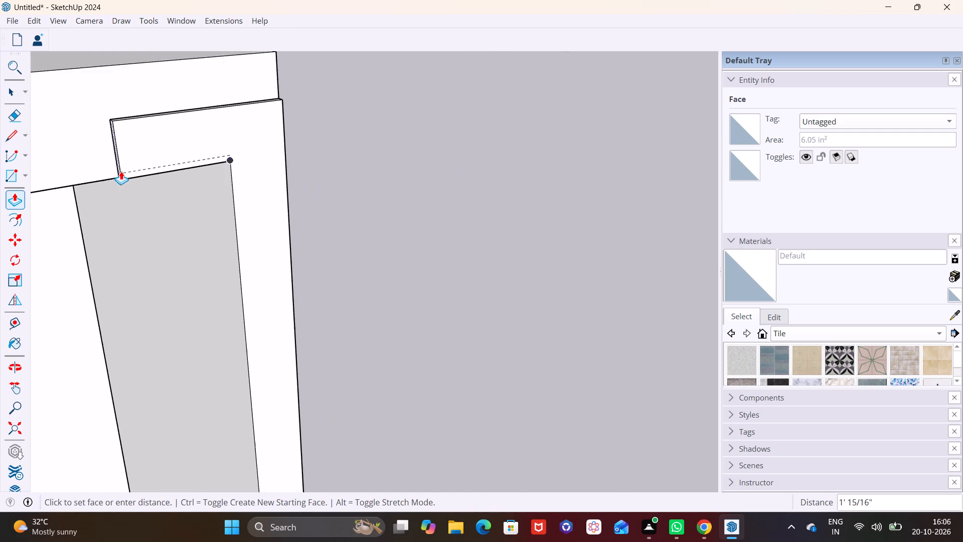
pyautogui.keyDown('shift'); pyautogui.moveTo(121, 171); pyautogui.dragTo(551, 327, button='middle'); pyautogui.keyUp('shift')
pyautogui.scroll(-3, 315, 413)
pyautogui.moveTo(313, 413); pyautogui.dragTo(186, 264, button='middle')
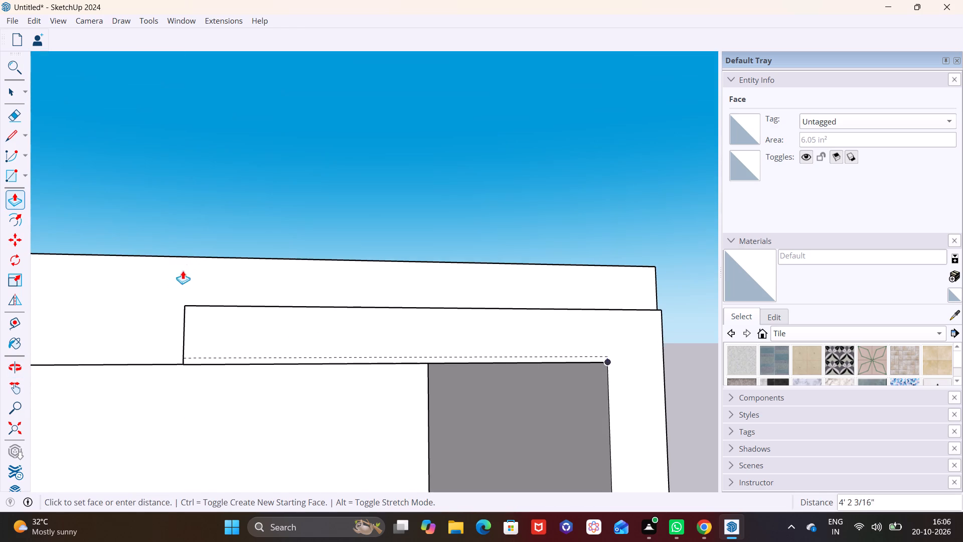
pyautogui.scroll(-11, 83, 326)
pyautogui.keyDown('shift'); pyautogui.moveTo(134, 363); pyautogui.dragTo(255, 277, button='middle'); pyautogui.keyUp('shift')
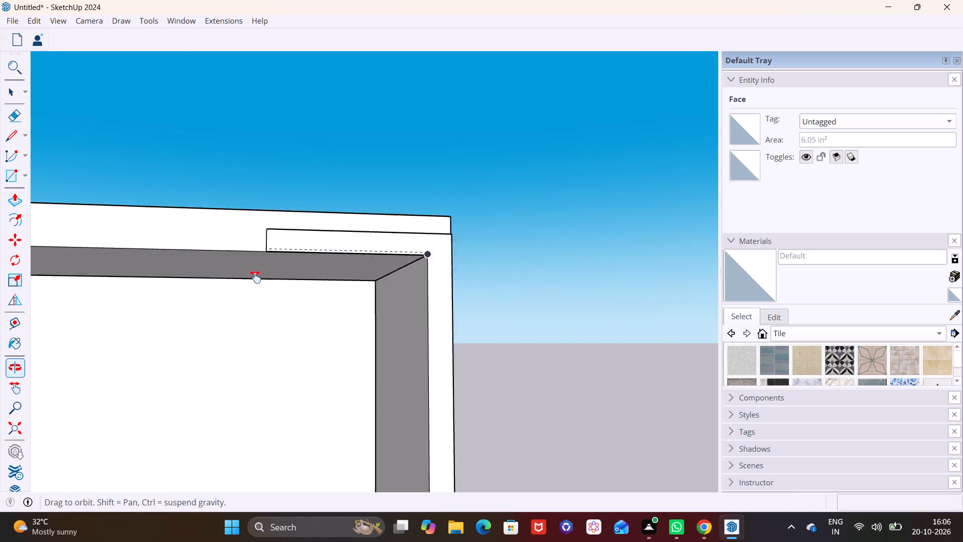
pyautogui.keyDown('shift'); pyautogui.moveTo(255, 277); pyautogui.dragTo(309, 248, button='middle'); pyautogui.keyUp('shift')
pyautogui.click(93, 252)
pyautogui.press('space')
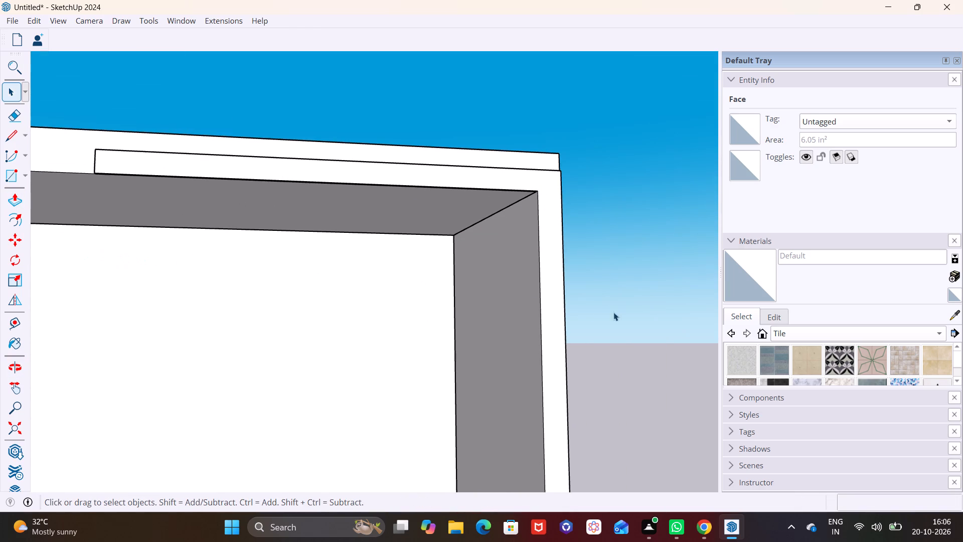
pyautogui.click(599, 366)
# Examine the new roof trim arm and upright against the slab trim and the whole front of the building.
pyautogui.moveTo(605, 346); pyautogui.dragTo(260, 406, button='middle')
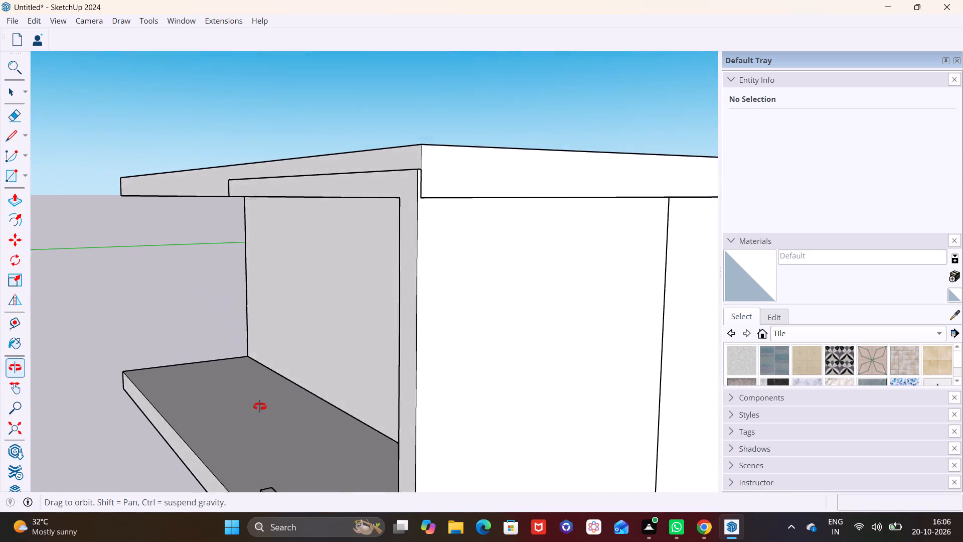
pyautogui.moveTo(260, 406); pyautogui.dragTo(255, 411, button='middle')
pyautogui.scroll(10, 441, 174)
pyautogui.scroll(-2, 370, 244)
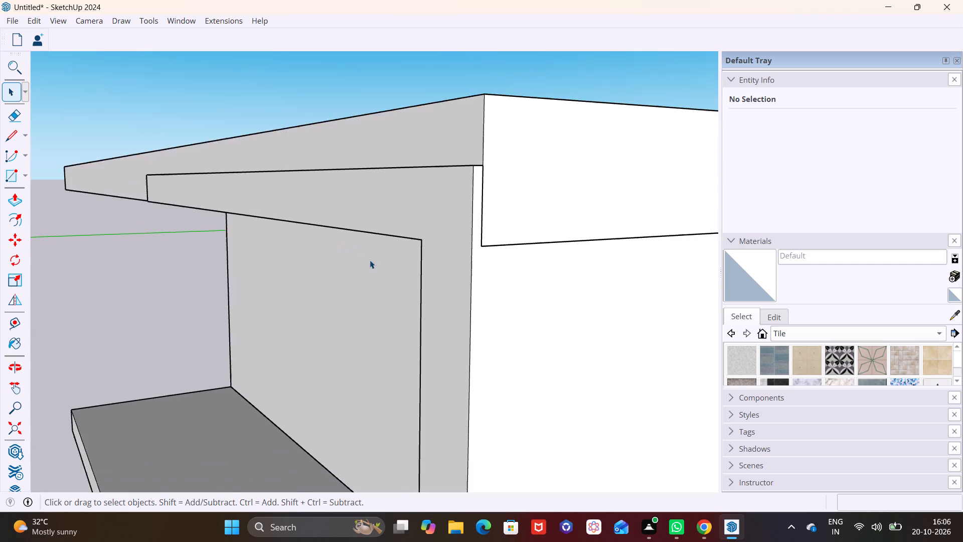
pyautogui.scroll(-7, 370, 260)
pyautogui.moveTo(332, 269); pyautogui.dragTo(341, 275, button='middle')
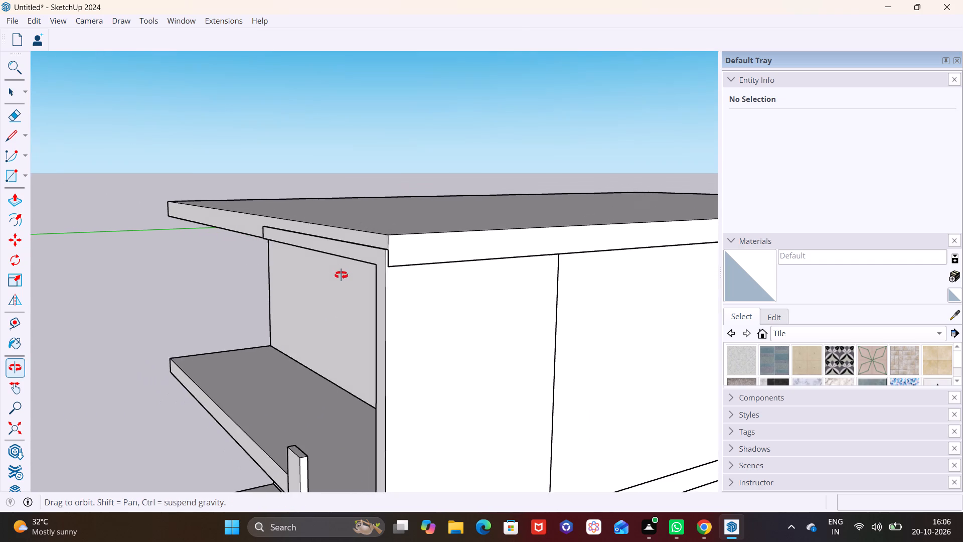
pyautogui.moveTo(341, 275); pyautogui.dragTo(541, 243, button='middle')
pyautogui.scroll(-2, 338, 297)
pyautogui.moveTo(350, 296); pyautogui.dragTo(351, 295, button='middle')
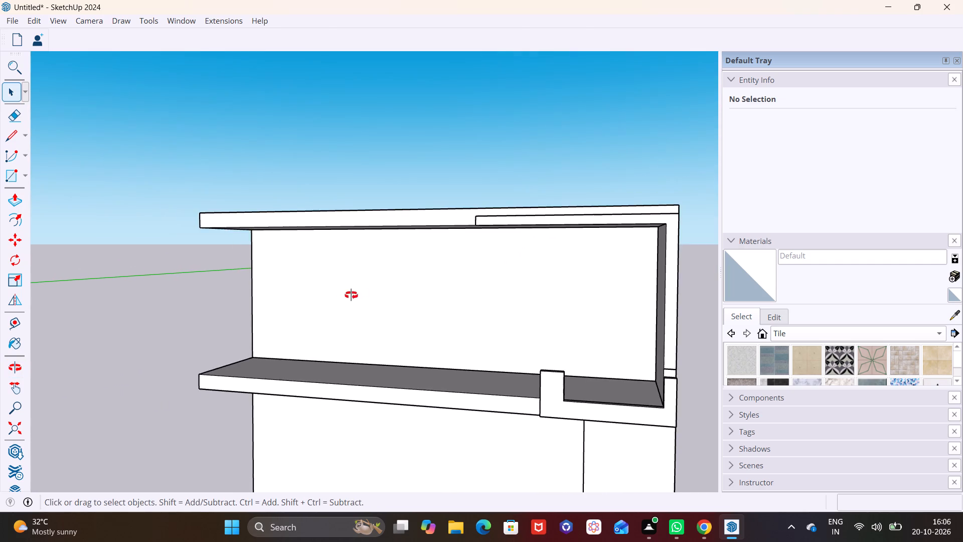
pyautogui.moveTo(351, 295); pyautogui.dragTo(313, 181, button='middle')
pyautogui.moveTo(319, 200); pyautogui.dragTo(423, 268, button='middle')
pyautogui.moveTo(389, 239); pyautogui.dragTo(368, 309, button='middle')
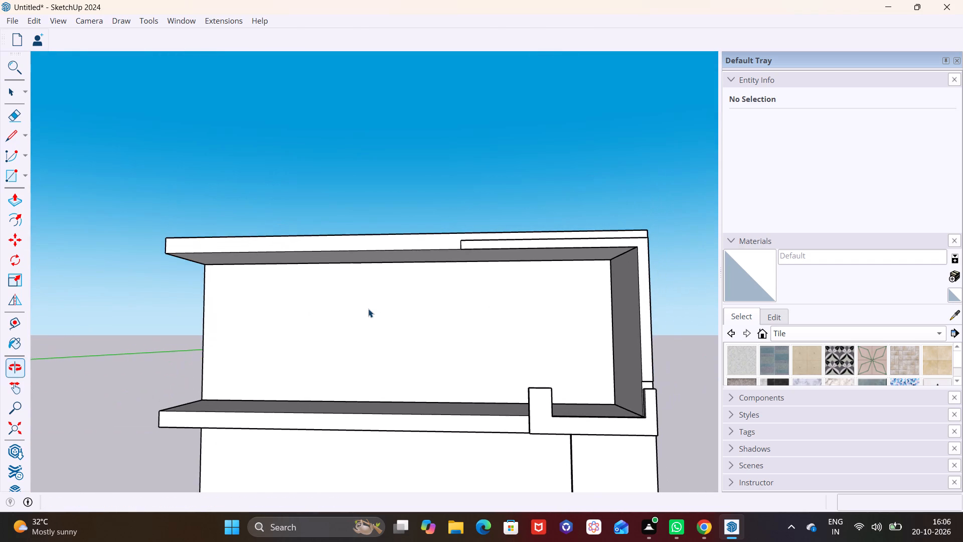
pyautogui.keyDown('shift'); pyautogui.moveTo(438, 371); pyautogui.dragTo(444, 213, button='middle'); pyautogui.keyUp('shift')
pyautogui.moveTo(426, 243); pyautogui.dragTo(490, 291, button='middle')
pyautogui.keyDown('shift'); pyautogui.moveTo(372, 196); pyautogui.dragTo(372, 200, button='middle'); pyautogui.keyUp('shift')
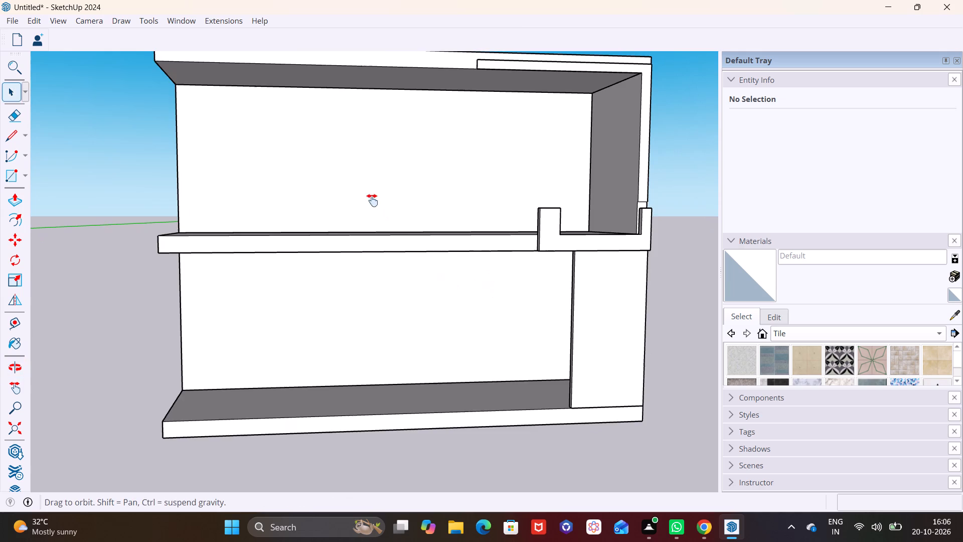
pyautogui.keyDown('shift'); pyautogui.moveTo(372, 200); pyautogui.dragTo(385, 274, button='middle'); pyautogui.keyUp('shift')
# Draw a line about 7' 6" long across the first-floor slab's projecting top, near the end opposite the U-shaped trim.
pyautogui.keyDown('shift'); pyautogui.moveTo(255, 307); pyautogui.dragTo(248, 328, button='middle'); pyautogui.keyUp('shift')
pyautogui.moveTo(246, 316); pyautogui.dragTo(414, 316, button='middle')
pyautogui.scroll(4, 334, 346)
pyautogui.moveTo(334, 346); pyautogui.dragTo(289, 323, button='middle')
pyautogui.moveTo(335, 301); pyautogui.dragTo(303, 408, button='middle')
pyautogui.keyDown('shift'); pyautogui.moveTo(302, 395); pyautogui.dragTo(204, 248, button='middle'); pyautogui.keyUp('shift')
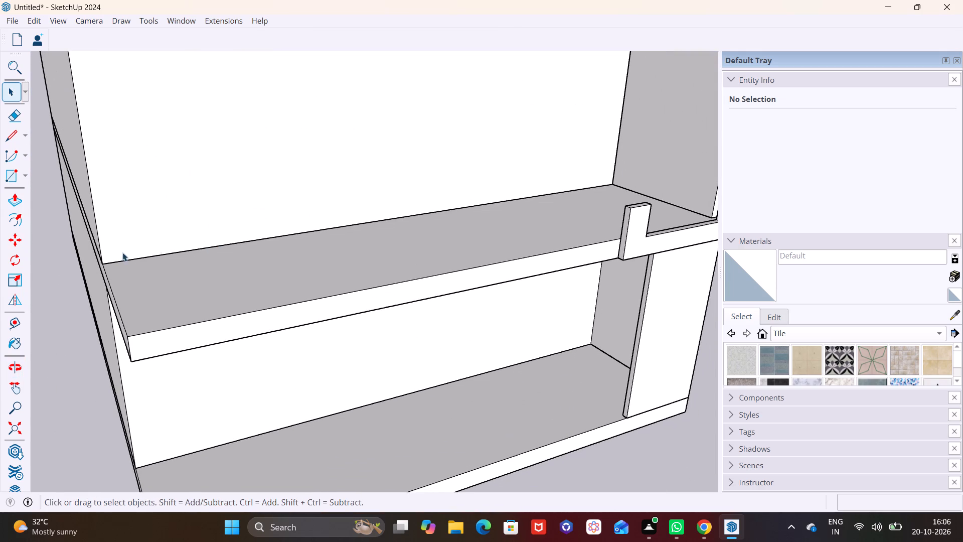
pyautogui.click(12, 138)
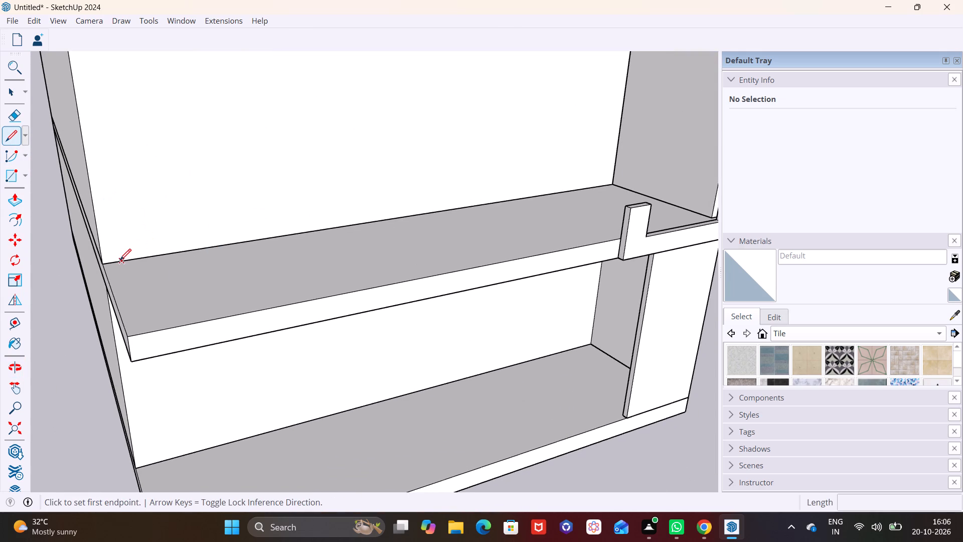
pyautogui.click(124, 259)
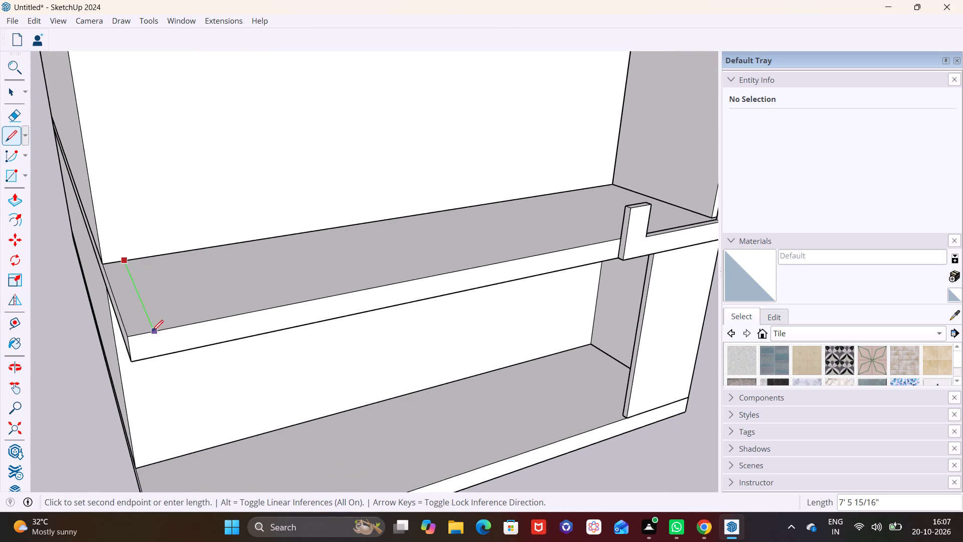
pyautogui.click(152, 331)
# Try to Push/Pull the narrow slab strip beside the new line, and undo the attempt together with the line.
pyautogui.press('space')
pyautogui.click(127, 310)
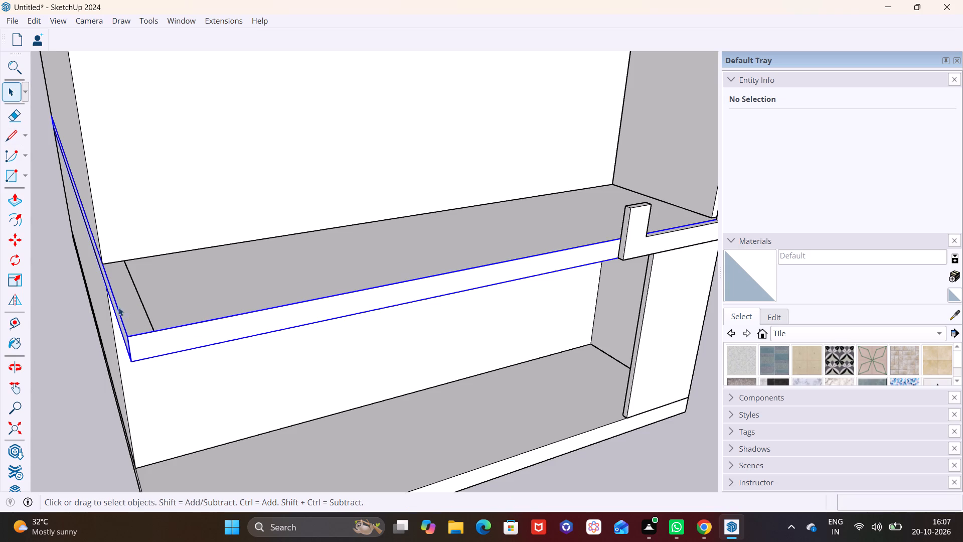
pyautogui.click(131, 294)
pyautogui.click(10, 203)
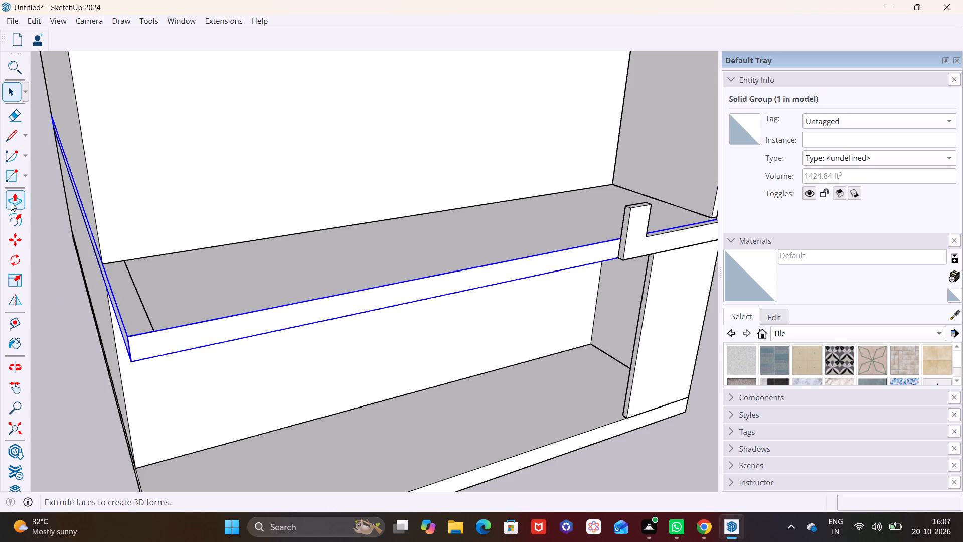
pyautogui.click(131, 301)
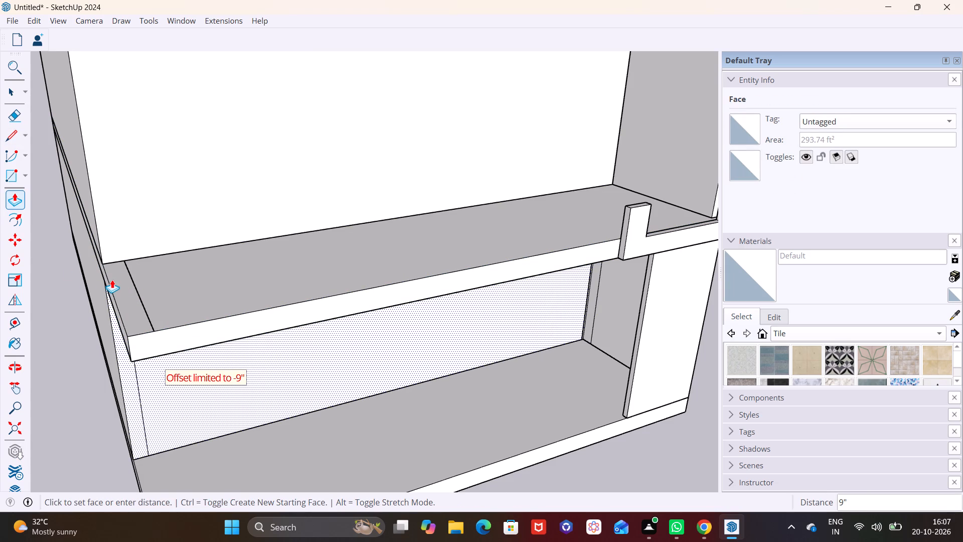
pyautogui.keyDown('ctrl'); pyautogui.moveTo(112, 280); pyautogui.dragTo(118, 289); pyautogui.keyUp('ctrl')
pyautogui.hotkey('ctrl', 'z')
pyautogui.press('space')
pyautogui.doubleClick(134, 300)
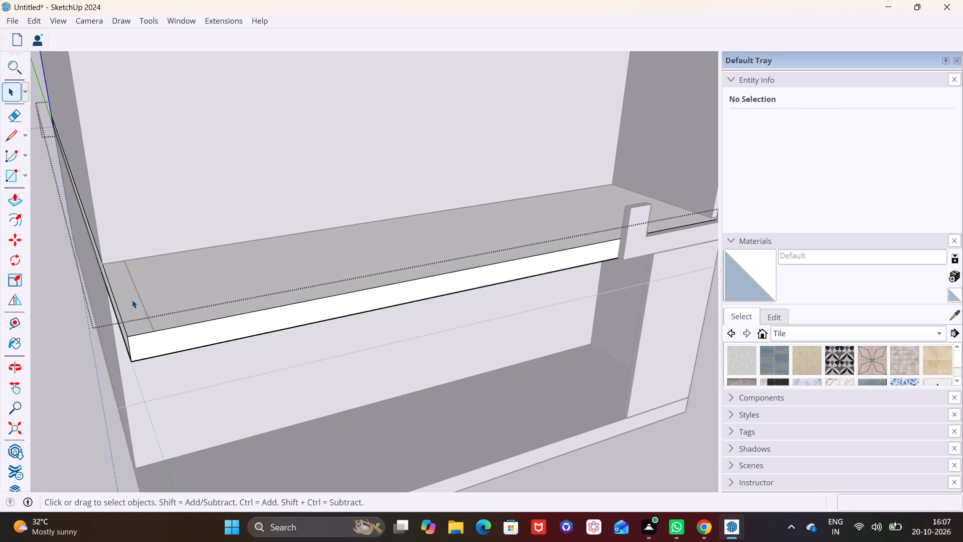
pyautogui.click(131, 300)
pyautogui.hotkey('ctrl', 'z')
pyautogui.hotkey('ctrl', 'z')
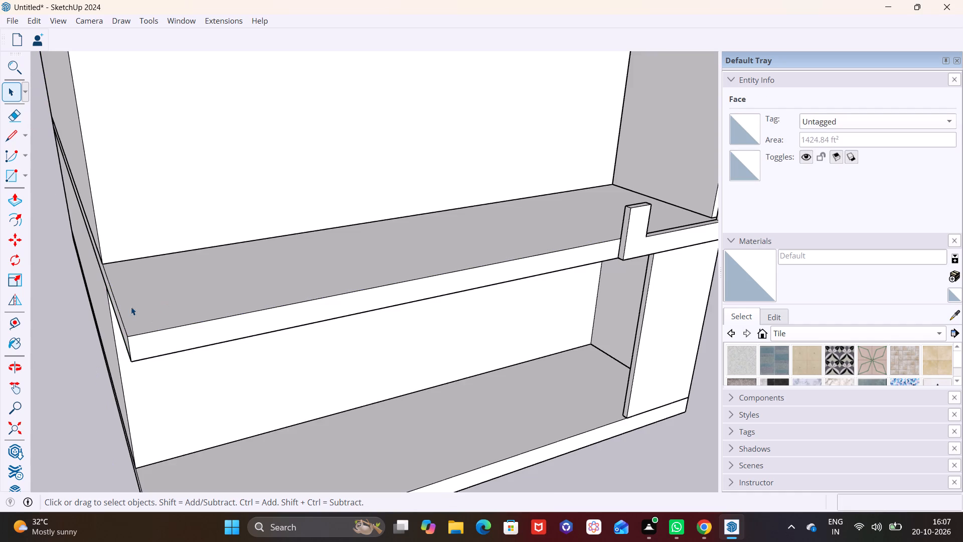
# Draw a rectangle about 9 11/16" by 5' 4 1/4" on the first-floor slab's projecting top, near the end opposite the U-shaped trim.
pyautogui.click(28, 175)
pyautogui.click(34, 193)
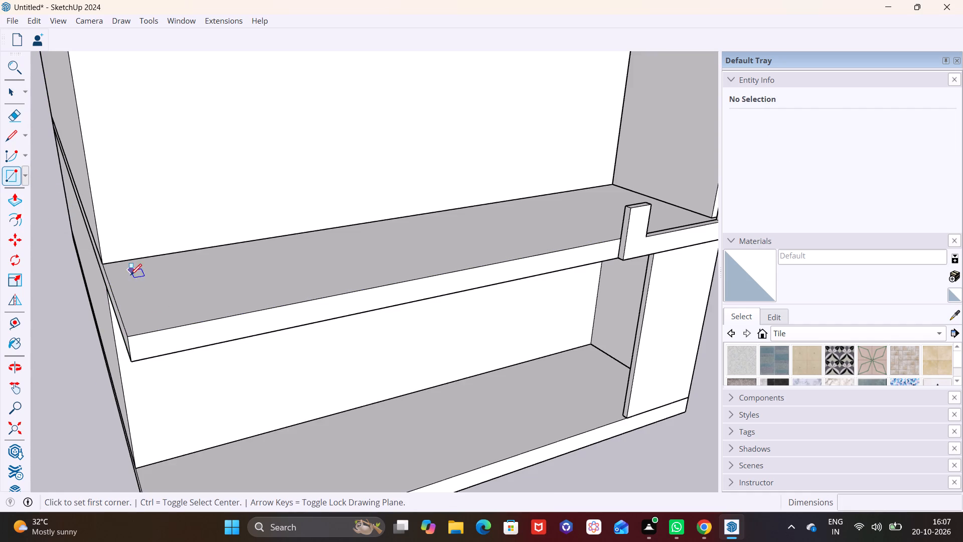
pyautogui.click(114, 270)
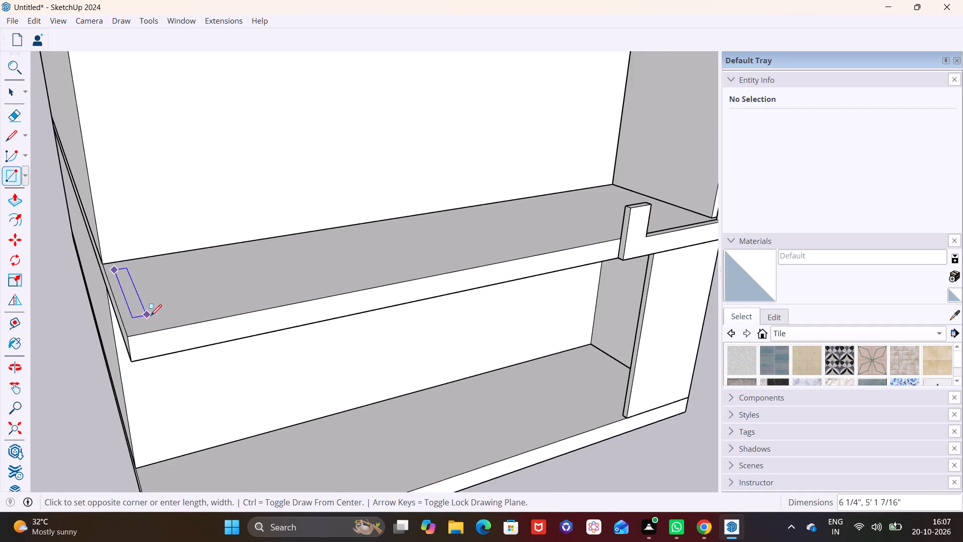
pyautogui.click(156, 317)
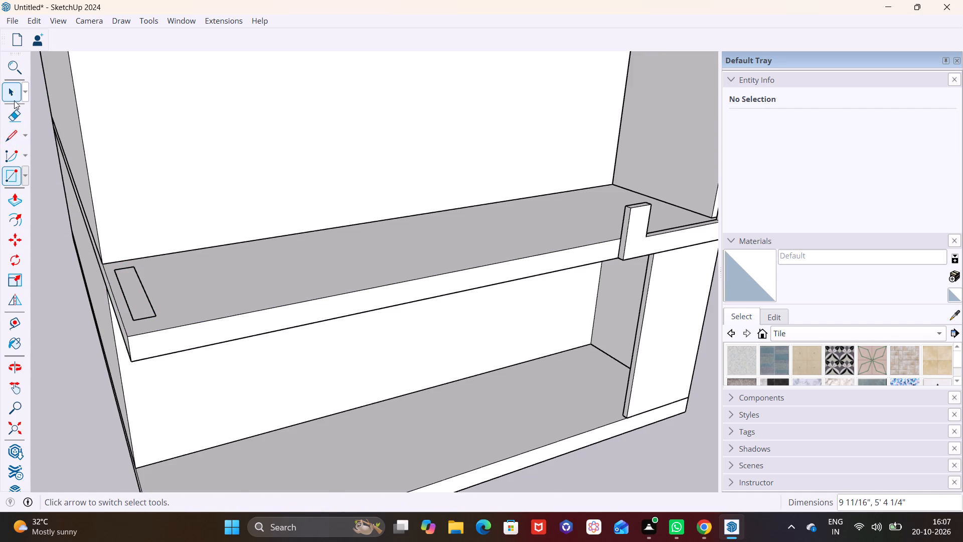
# Push/Pull the new rectangle up by about 5' 2 11/16" to form a side wall block on the first-floor slab.
pyautogui.click(15, 99)
pyautogui.click(133, 300)
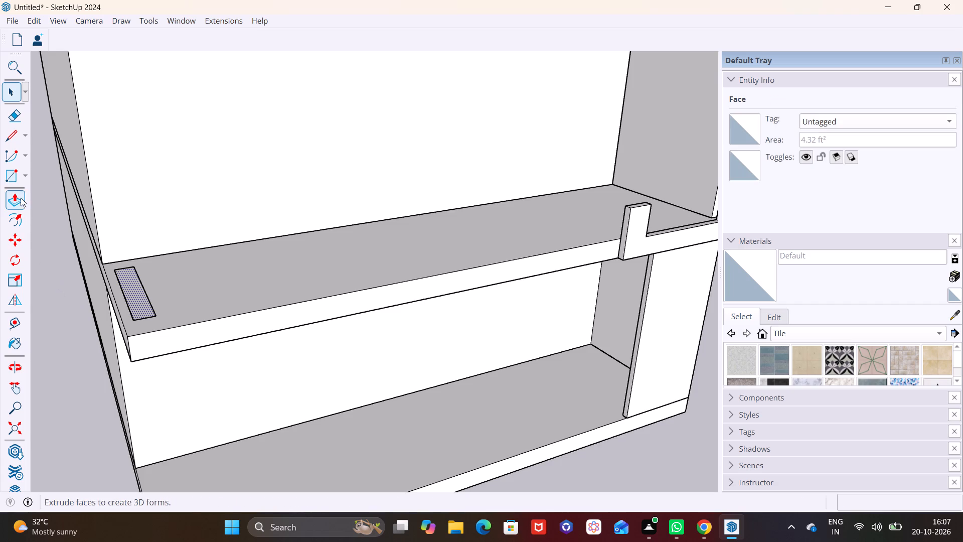
pyautogui.click(21, 198)
pyautogui.click(136, 302)
pyautogui.click(120, 170)
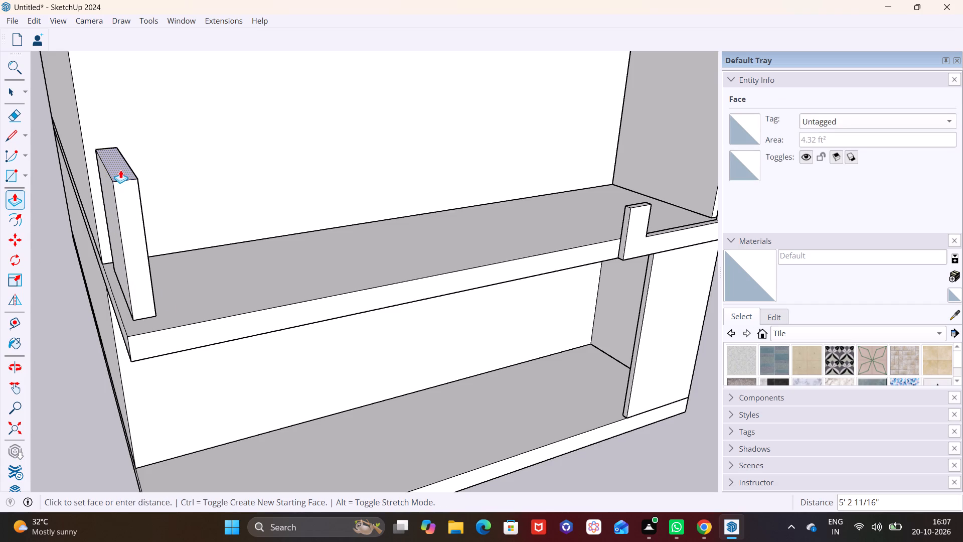
# Push/Pull the block's outer side face outward by about 4 9/16" to the slab's side edge.
pyautogui.moveTo(158, 267); pyautogui.dragTo(233, 209, button='middle')
pyautogui.click(7, 97)
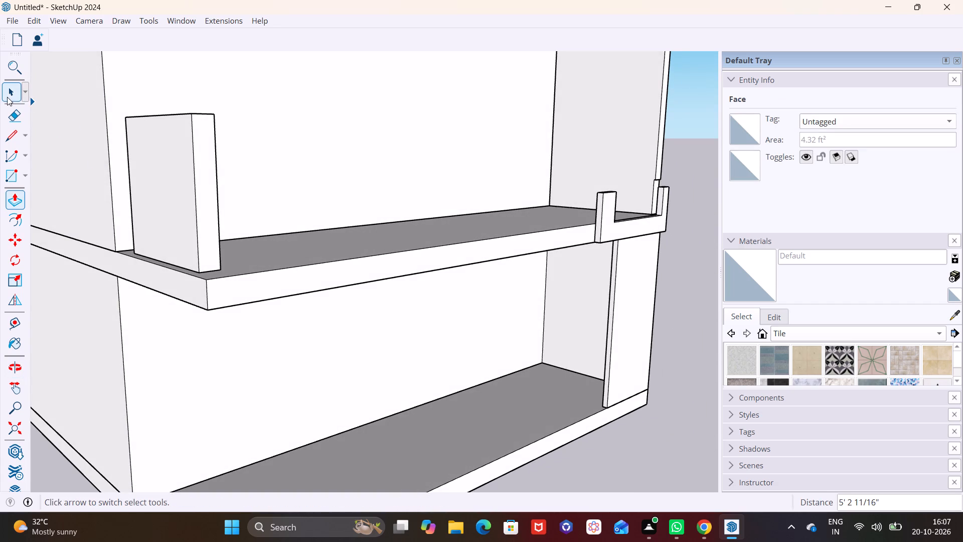
pyautogui.click(165, 180)
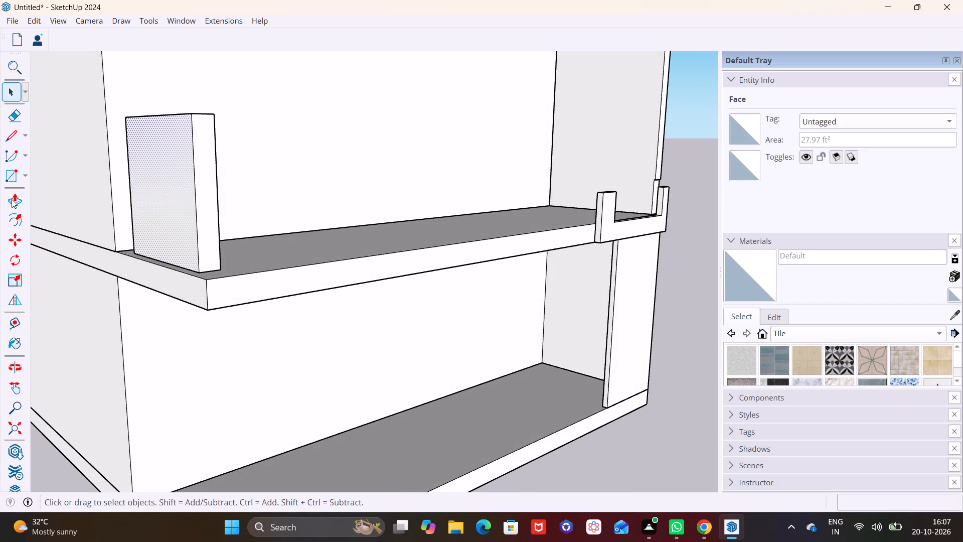
pyautogui.click(12, 200)
pyautogui.moveTo(209, 206); pyautogui.dragTo(166, 291, button='middle')
pyautogui.scroll(7, 149, 315)
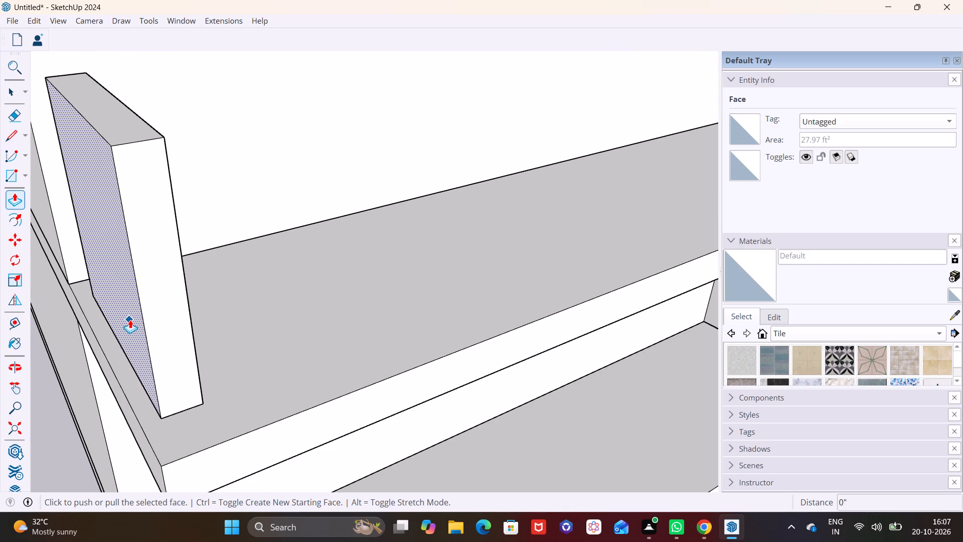
pyautogui.click(130, 320)
pyautogui.click(149, 445)
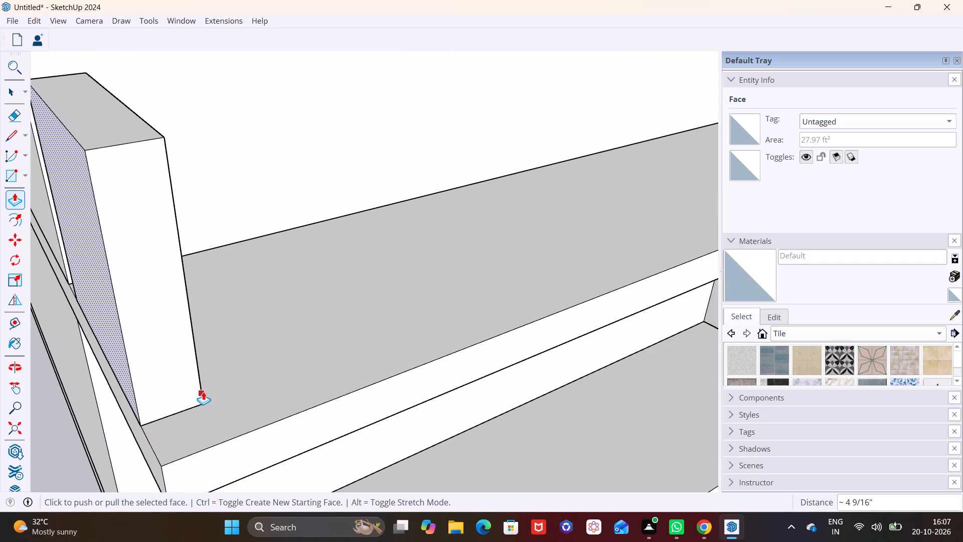
# Push/Pull the block's narrow back face about 11 1/8" to meet the upper-floor wall.
pyautogui.moveTo(203, 391); pyautogui.dragTo(594, 271, button='middle')
pyautogui.scroll(-2, 206, 296)
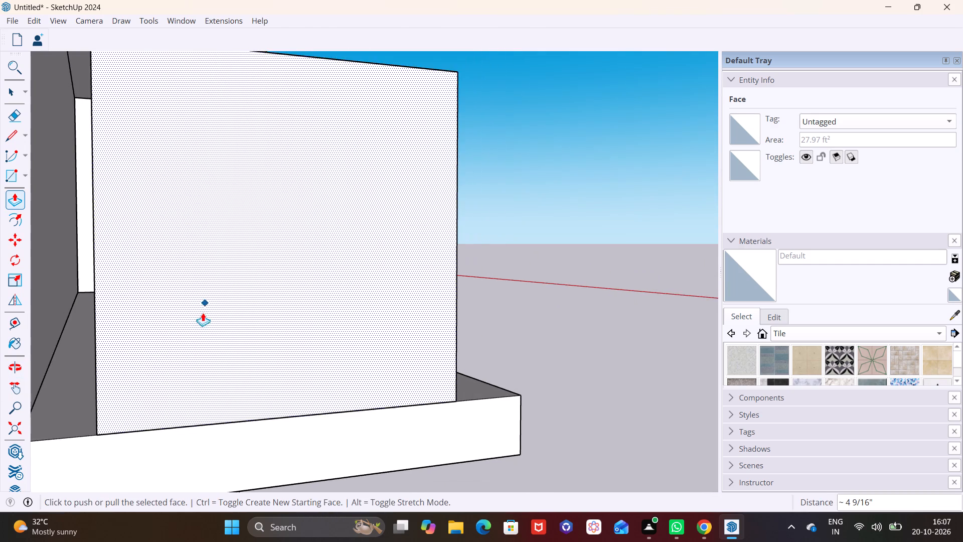
pyautogui.moveTo(195, 325); pyautogui.dragTo(438, 287, button='middle')
pyautogui.press('space')
pyautogui.click(289, 285)
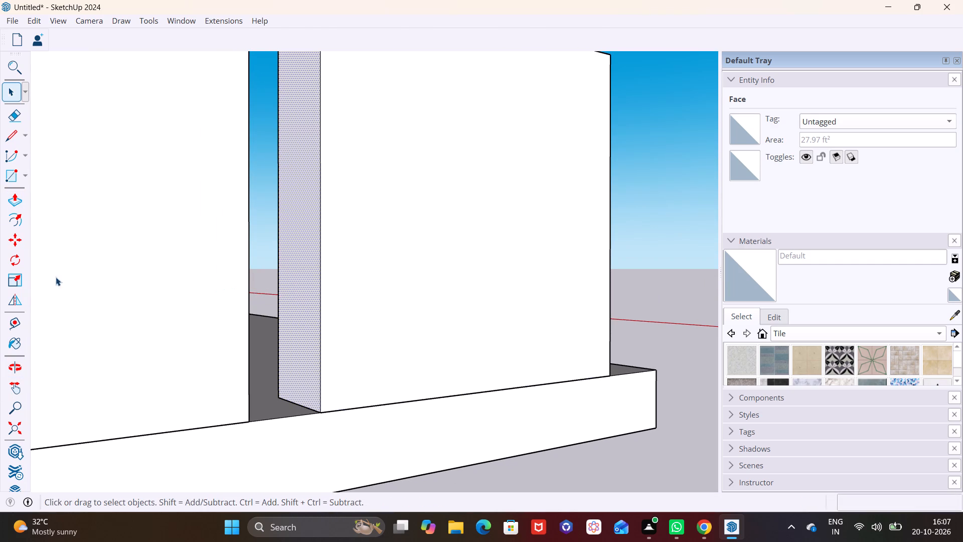
pyautogui.click(11, 199)
pyautogui.click(312, 347)
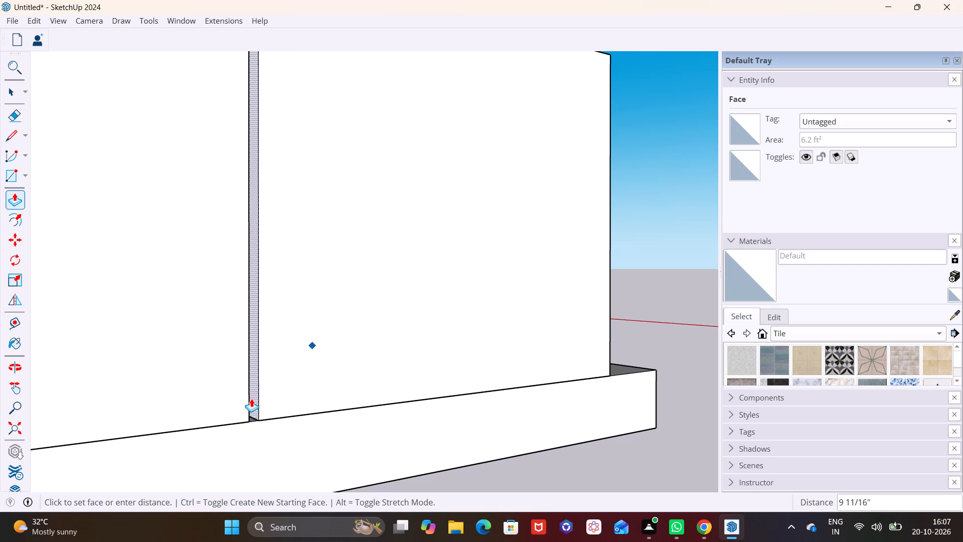
pyautogui.click(248, 400)
# Push/Pull the block's narrow front face forward by about 1' 2 9/16" to the slab's front edge.
pyautogui.moveTo(425, 343); pyautogui.dragTo(34, 424, button='middle')
pyautogui.scroll(-7, 430, 335)
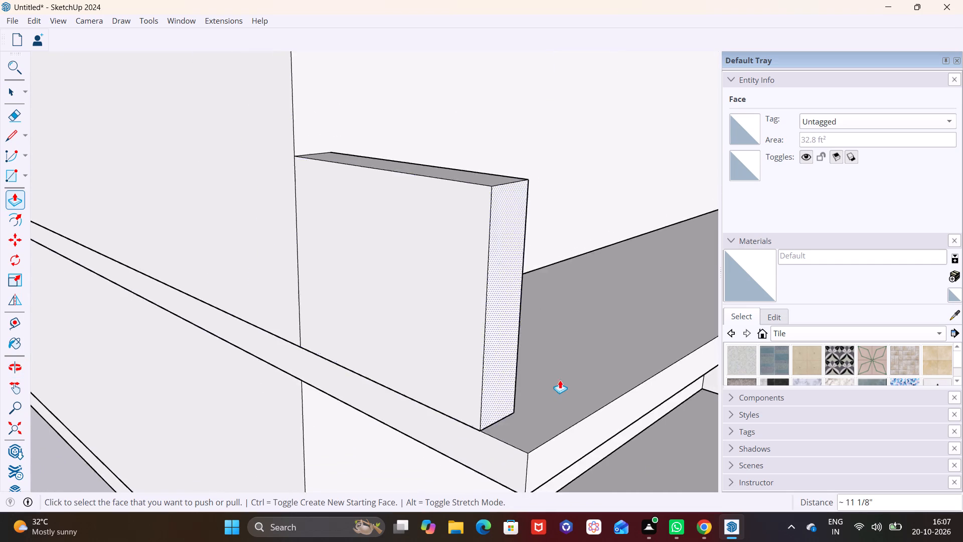
pyautogui.moveTo(563, 380); pyautogui.dragTo(190, 373, button='middle')
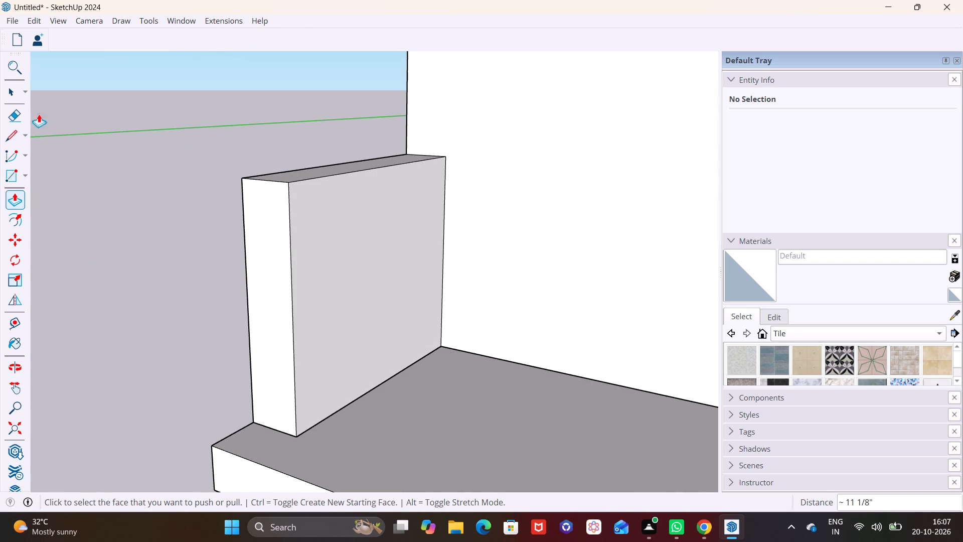
pyautogui.click(8, 93)
pyautogui.click(270, 295)
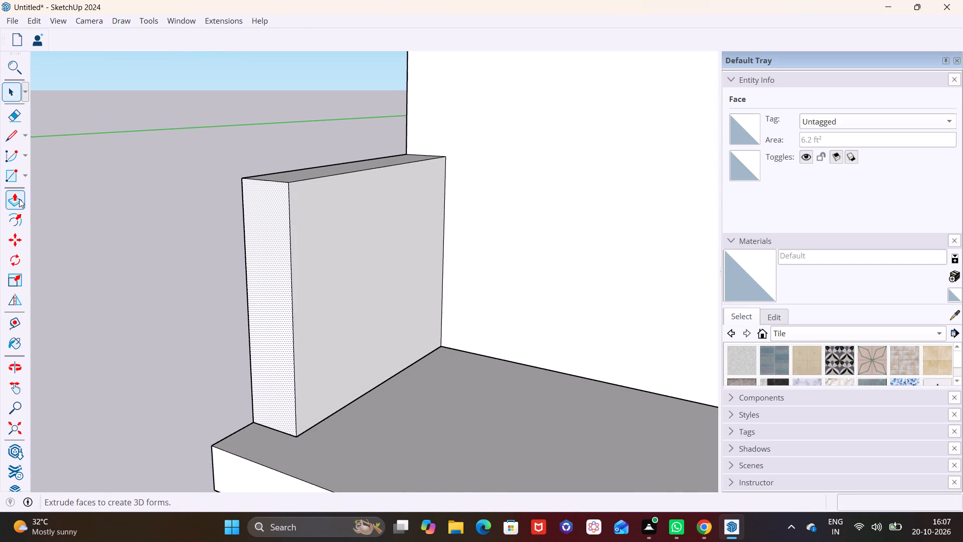
pyautogui.click(17, 198)
pyautogui.click(286, 348)
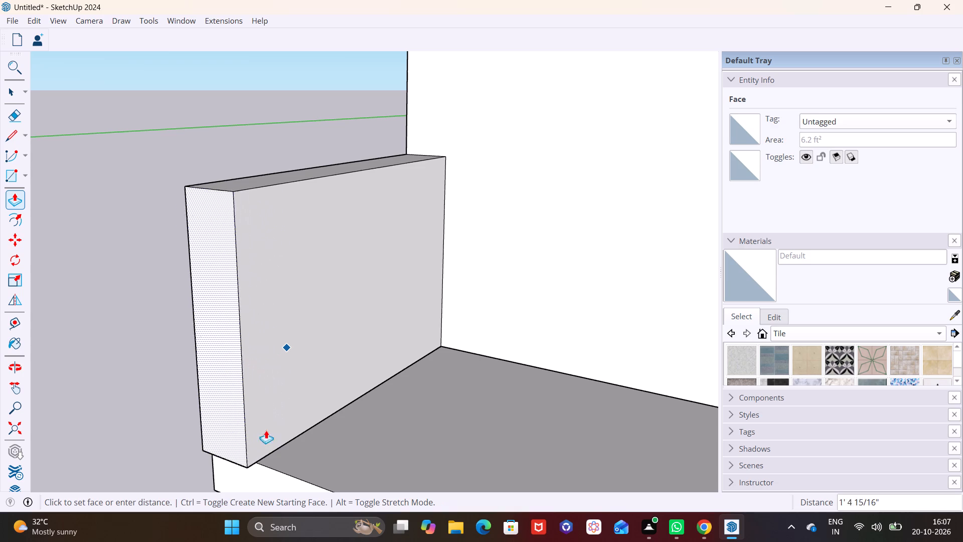
pyautogui.click(277, 468)
# Push/Pull the block's inner side face inward by about 6" to make the side wall thinner.
pyautogui.scroll(-2, 307, 399)
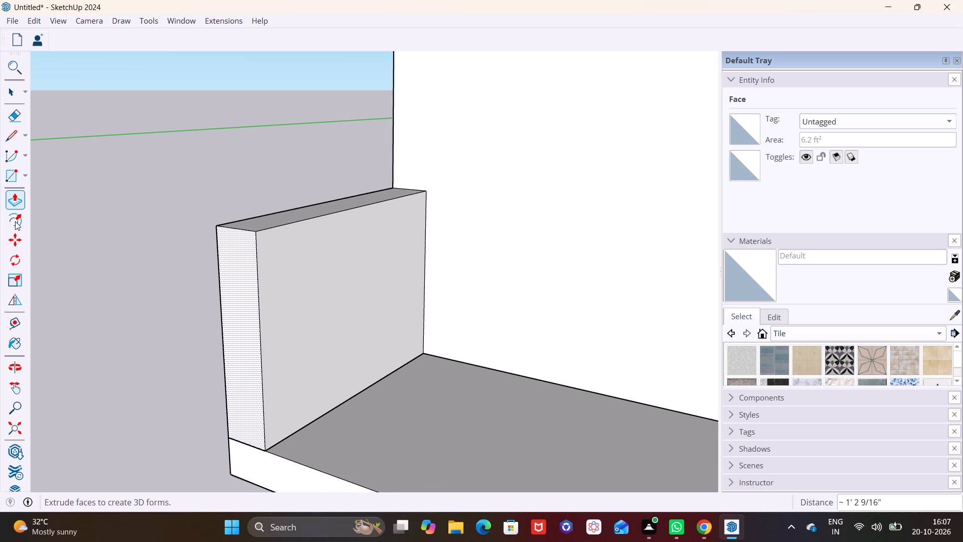
pyautogui.click(7, 92)
pyautogui.click(280, 273)
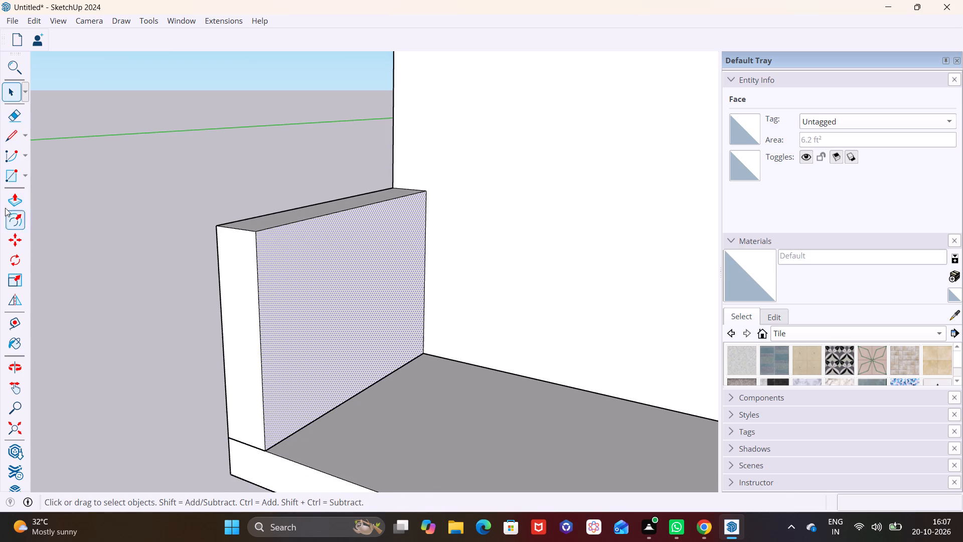
pyautogui.click(12, 195)
pyautogui.click(310, 279)
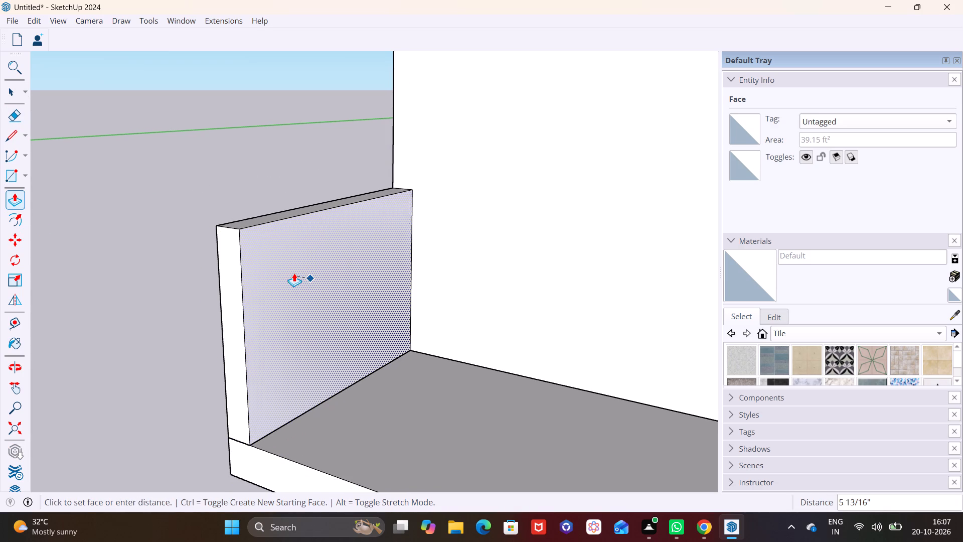
pyautogui.click(294, 273)
# Push/Pull the side wall's narrow top face up by about 4' 9 5/16" to the roof slab's underside.
pyautogui.click(11, 94)
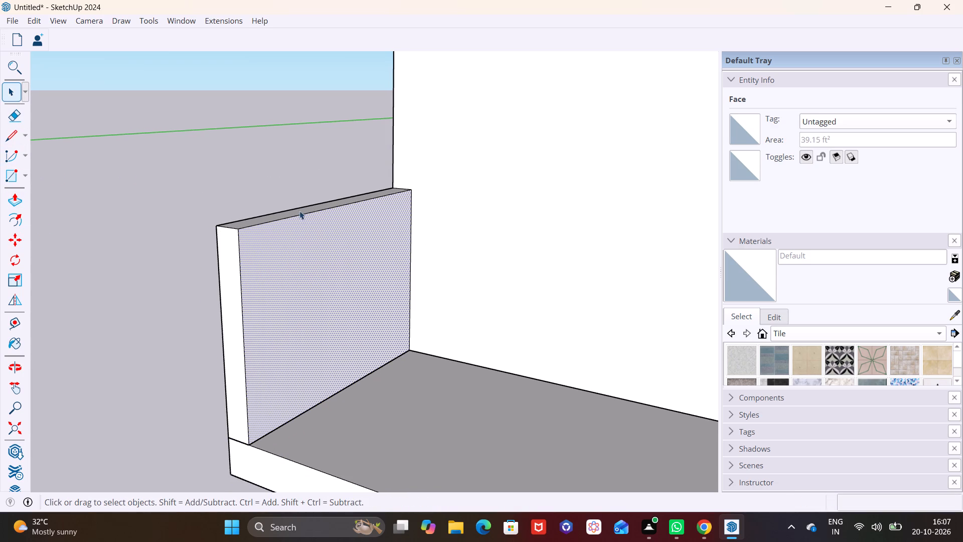
pyautogui.click(298, 212)
pyautogui.moveTo(333, 216); pyautogui.dragTo(309, 306, button='middle')
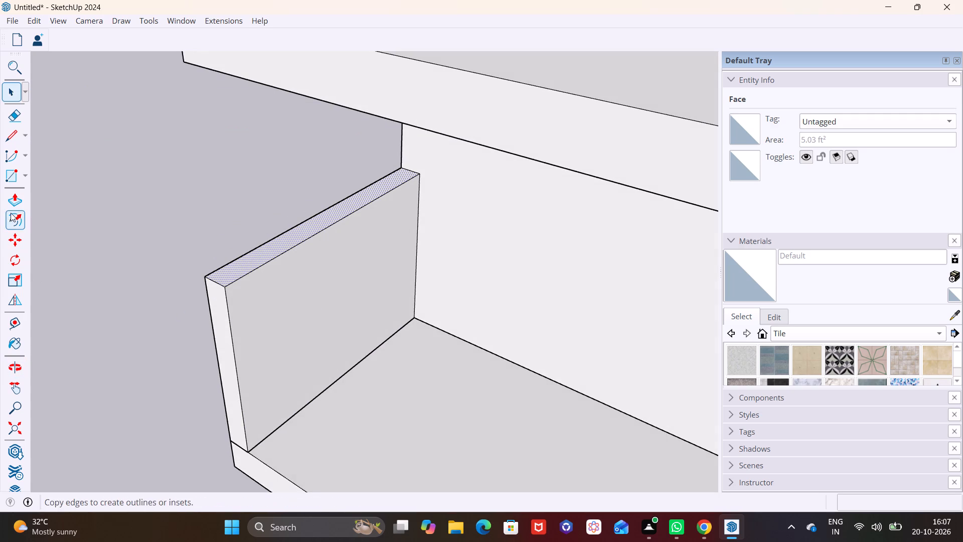
pyautogui.click(15, 201)
pyautogui.click(273, 249)
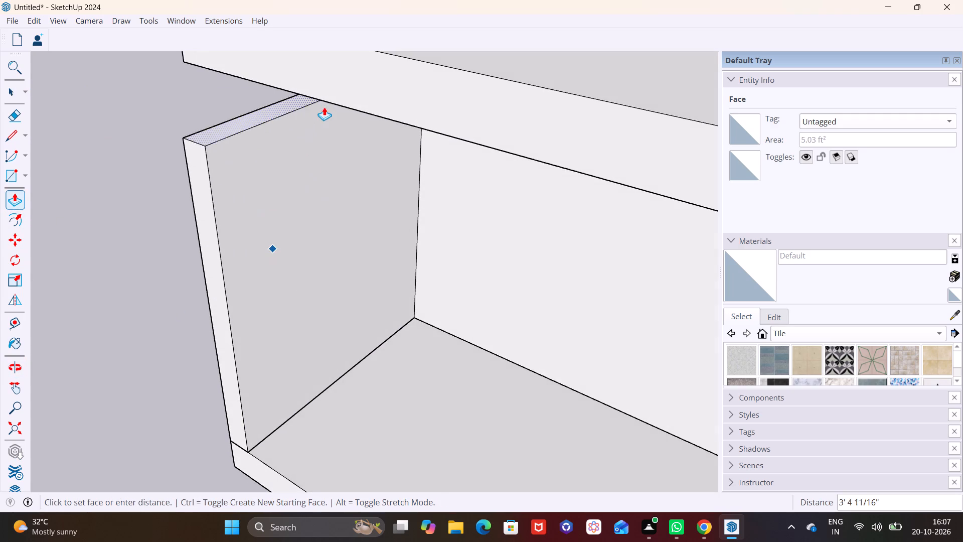
pyautogui.click(329, 99)
# Examine the new side wall against both slabs from the side and from the building's front.
pyautogui.scroll(-5, 216, 230)
pyautogui.moveTo(252, 226); pyautogui.dragTo(254, 227, button='middle')
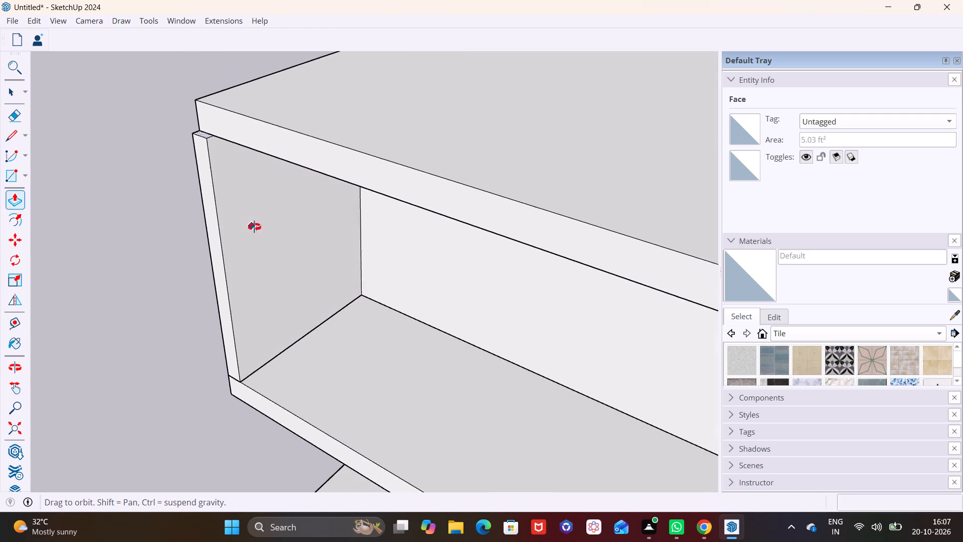
pyautogui.moveTo(254, 227); pyautogui.dragTo(348, 161, button='middle')
pyautogui.scroll(-5, 425, 215)
pyautogui.moveTo(429, 233); pyautogui.dragTo(566, 183, button='middle')
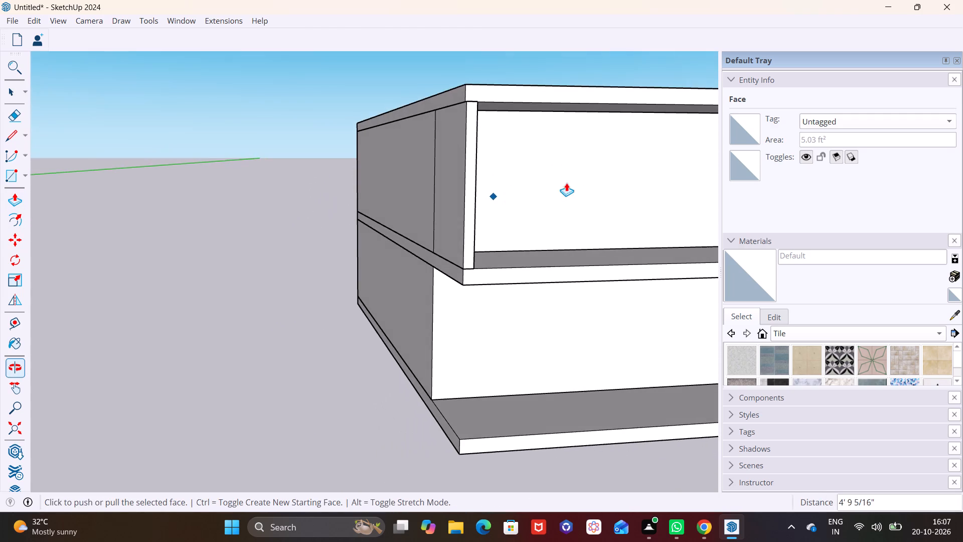
pyautogui.moveTo(501, 184); pyautogui.dragTo(245, 239, button='middle')
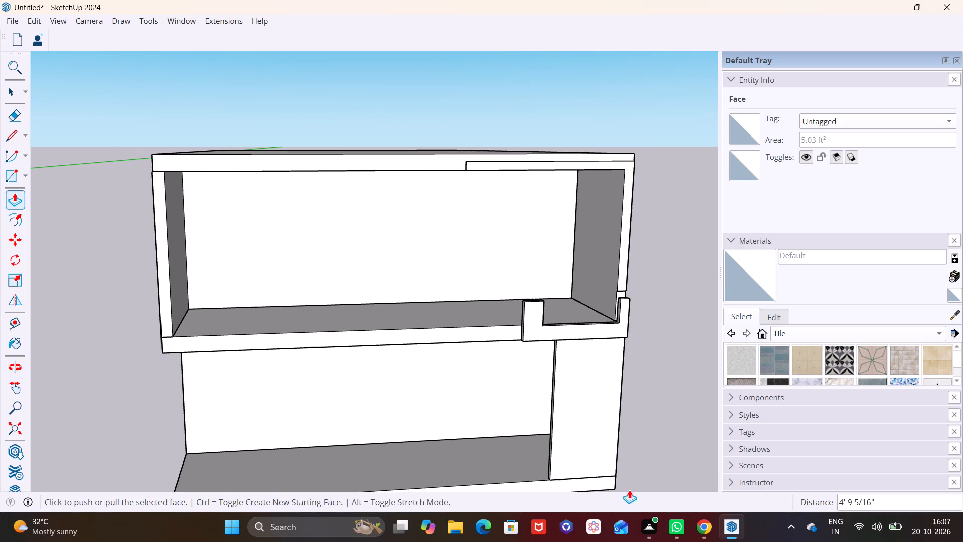
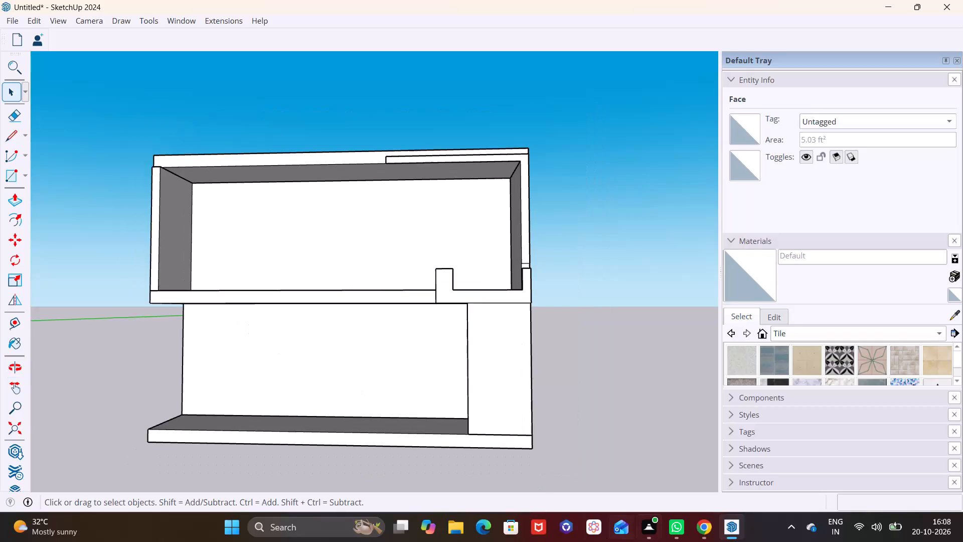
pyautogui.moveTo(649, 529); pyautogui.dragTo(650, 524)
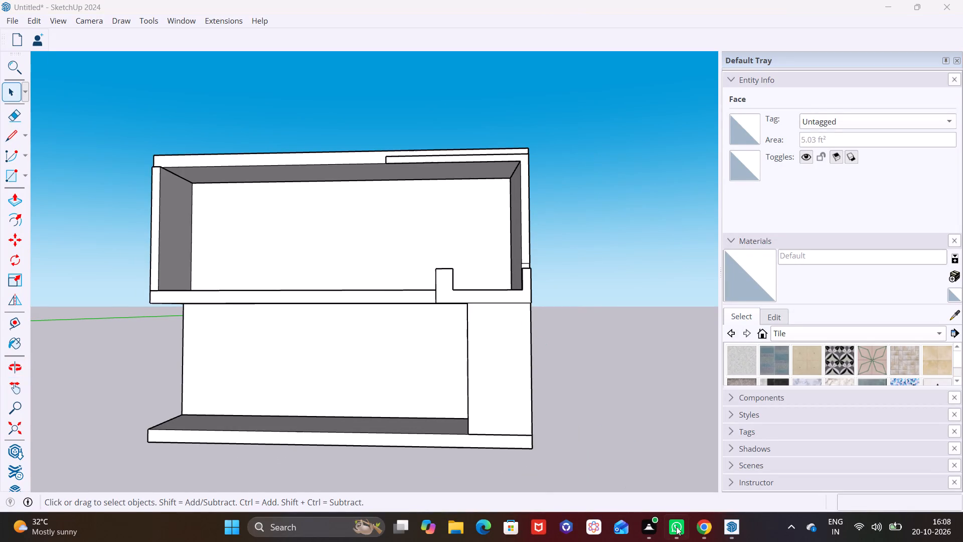
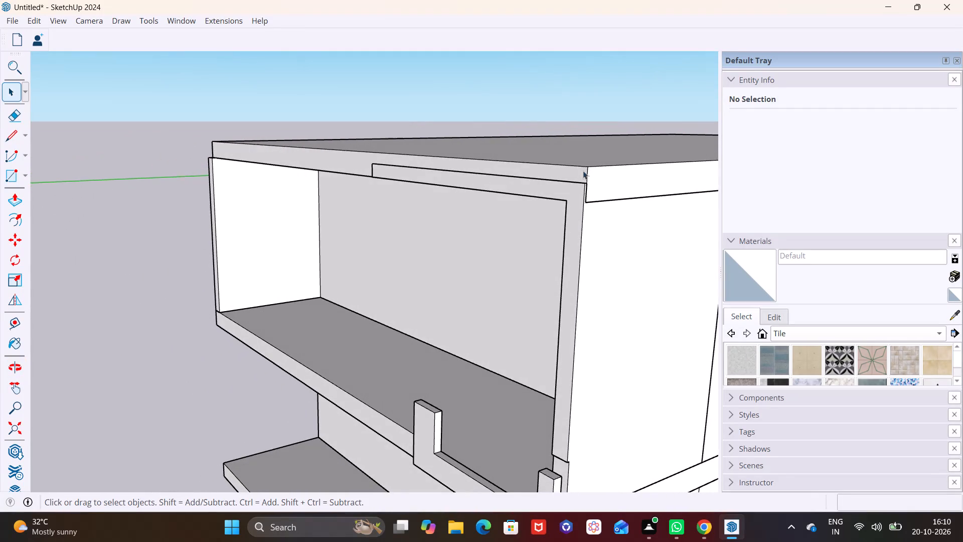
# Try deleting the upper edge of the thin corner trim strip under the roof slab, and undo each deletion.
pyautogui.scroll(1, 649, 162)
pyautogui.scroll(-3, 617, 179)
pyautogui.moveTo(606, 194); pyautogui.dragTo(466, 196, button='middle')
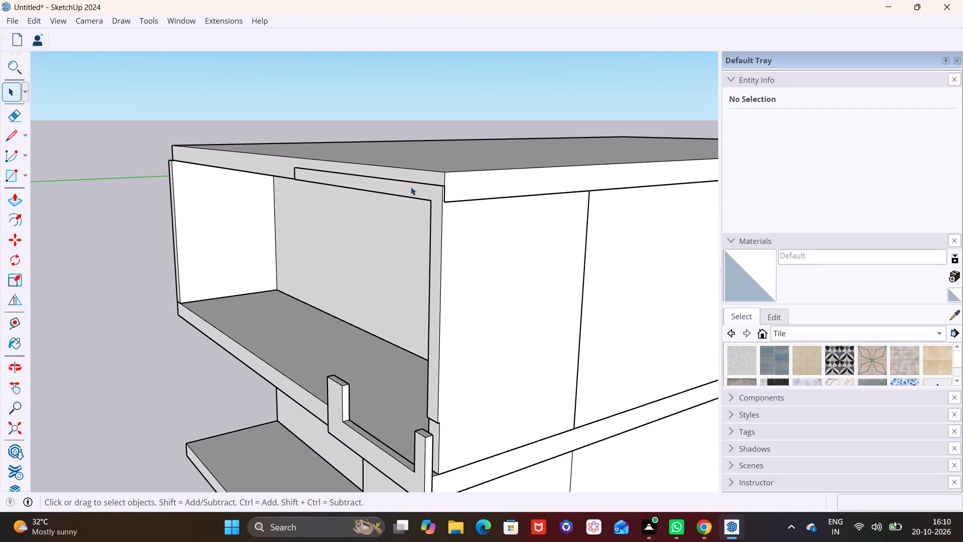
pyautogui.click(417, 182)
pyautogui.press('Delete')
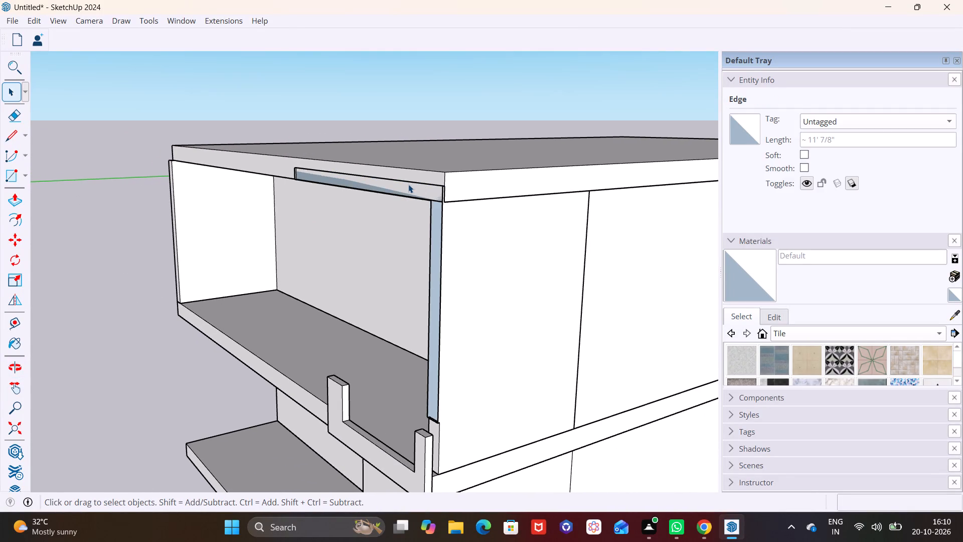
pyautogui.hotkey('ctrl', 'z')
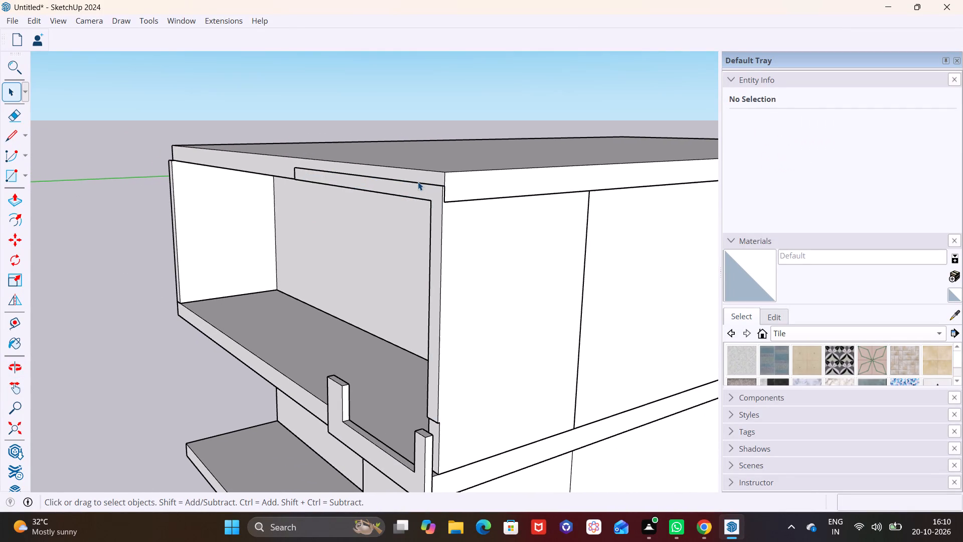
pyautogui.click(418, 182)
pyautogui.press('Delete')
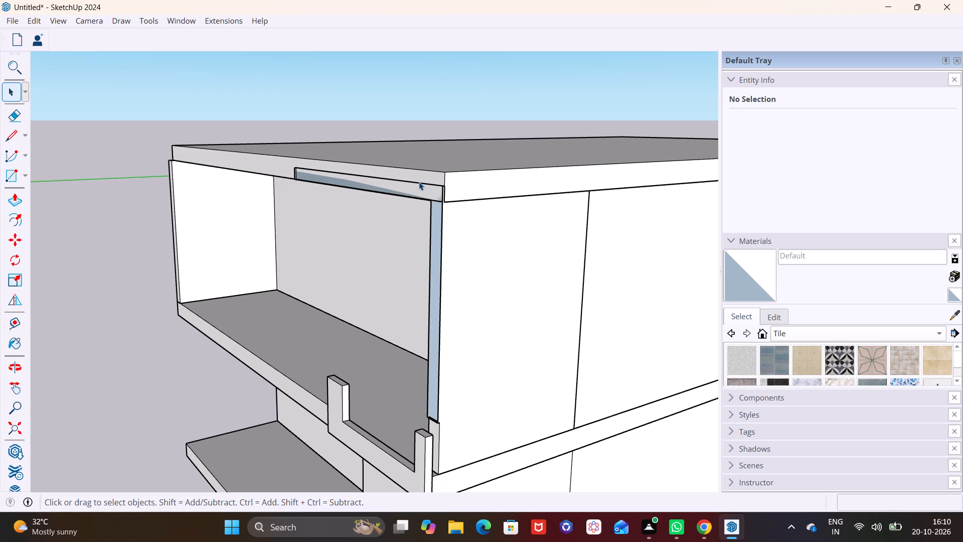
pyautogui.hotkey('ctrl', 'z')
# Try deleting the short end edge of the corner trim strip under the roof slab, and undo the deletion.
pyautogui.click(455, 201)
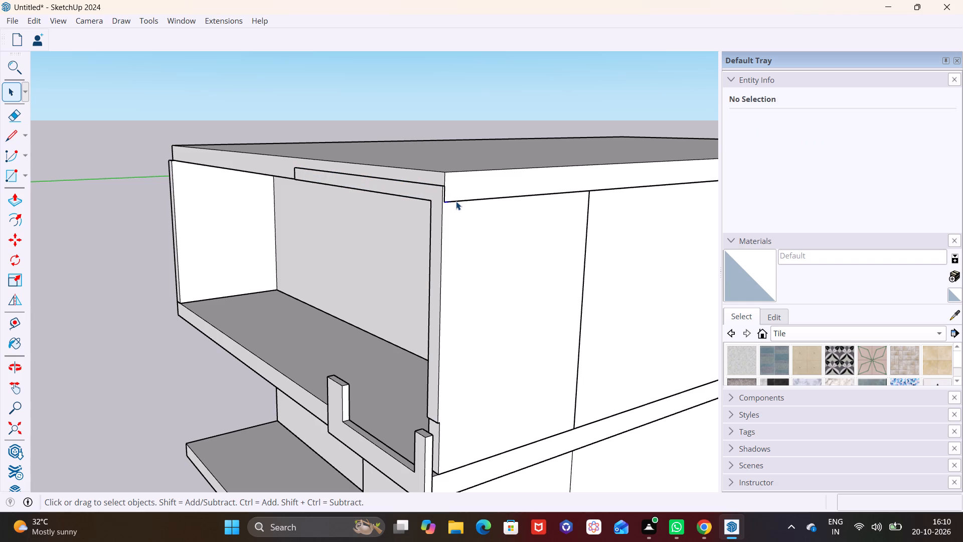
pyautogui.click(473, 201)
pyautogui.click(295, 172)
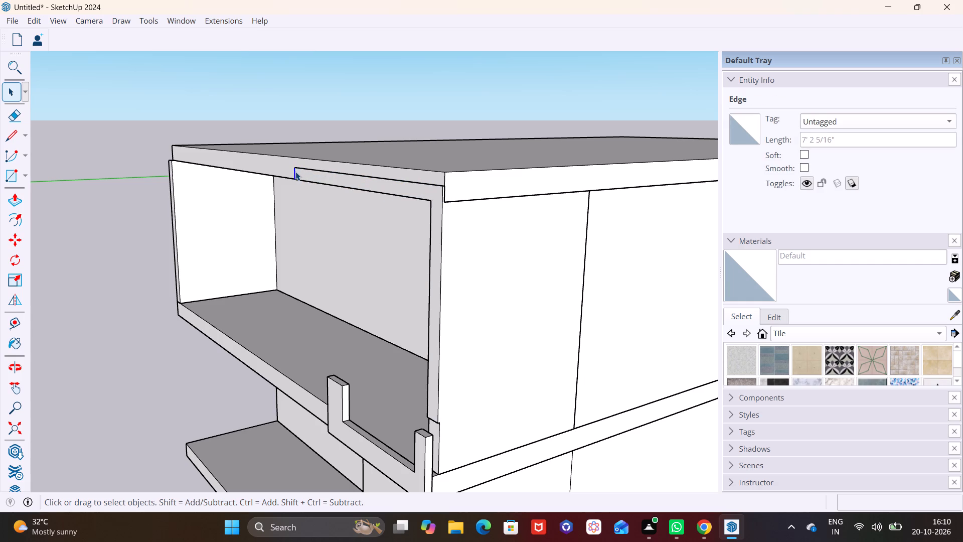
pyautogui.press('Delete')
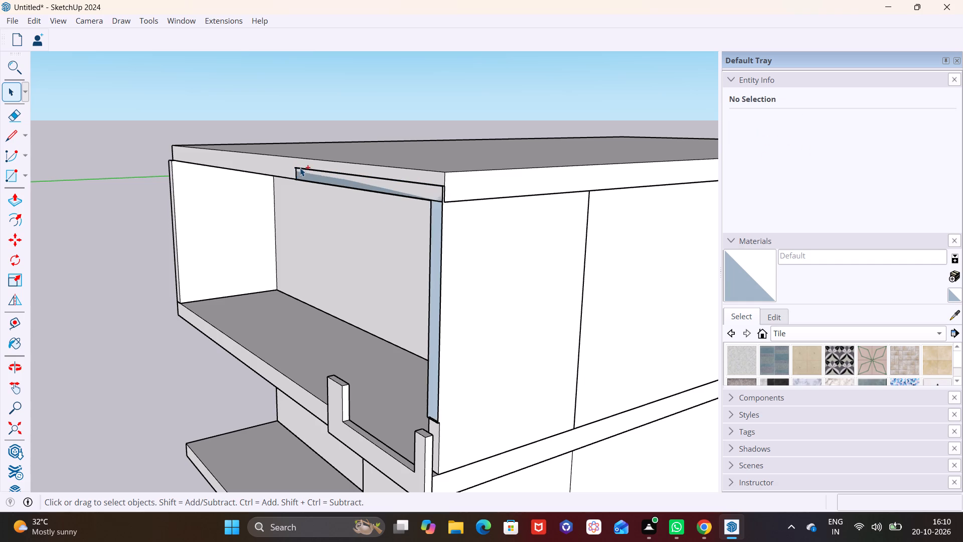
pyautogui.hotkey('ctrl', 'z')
# Examine the joint between the roof slab, the corner trim strip and the upper side wall from the front and the side.
pyautogui.moveTo(374, 206); pyautogui.dragTo(615, 182, button='middle')
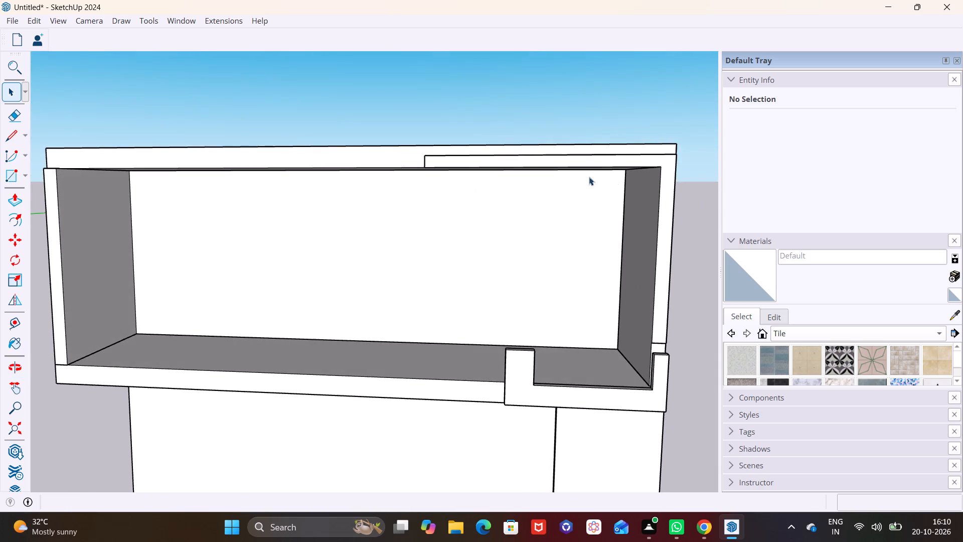
pyautogui.moveTo(532, 161); pyautogui.dragTo(630, 309, button='middle')
pyautogui.scroll(5, 387, 187)
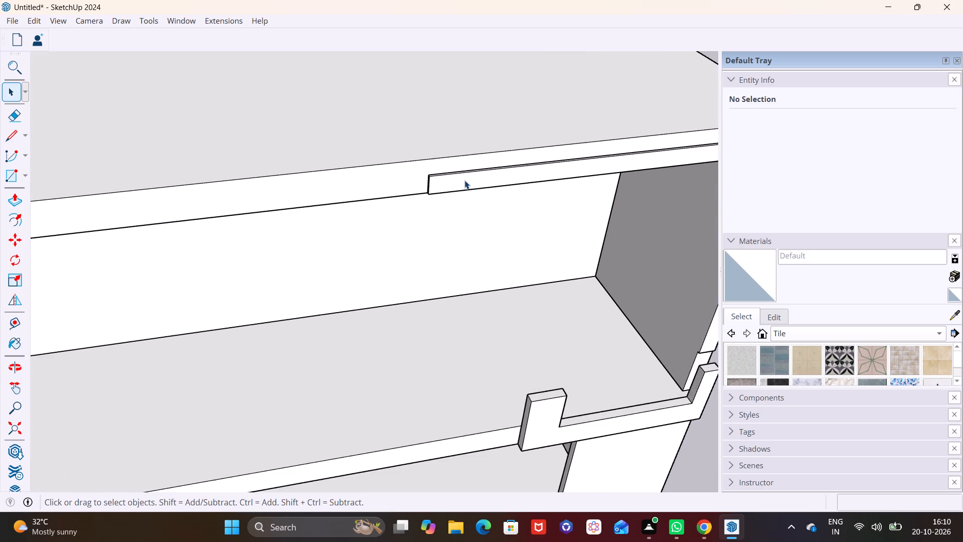
pyautogui.moveTo(464, 180); pyautogui.dragTo(415, 184, button='middle')
pyautogui.moveTo(411, 184); pyautogui.dragTo(221, 187, button='middle')
pyautogui.moveTo(491, 221); pyautogui.dragTo(255, 206, button='middle')
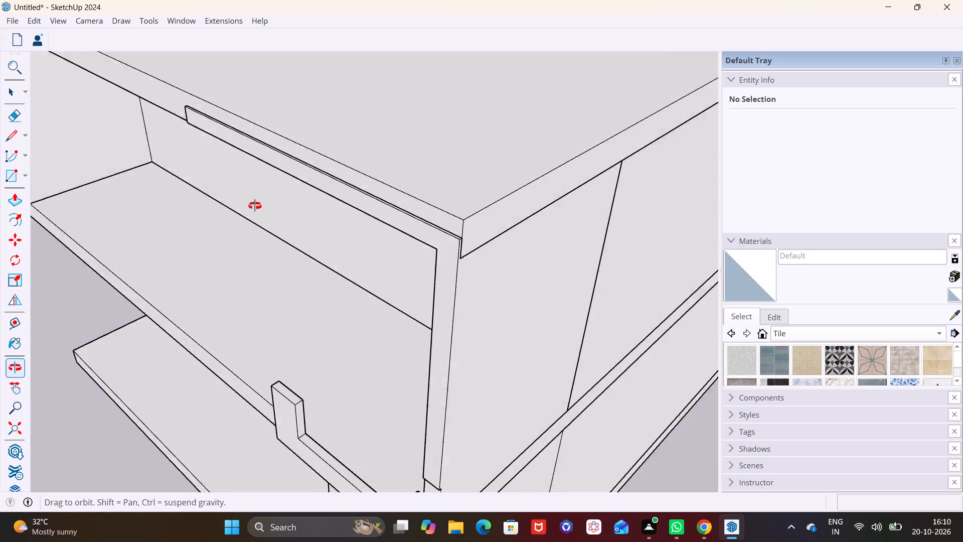
pyautogui.moveTo(255, 206); pyautogui.dragTo(159, 165, button='middle')
pyautogui.scroll(3, 343, 179)
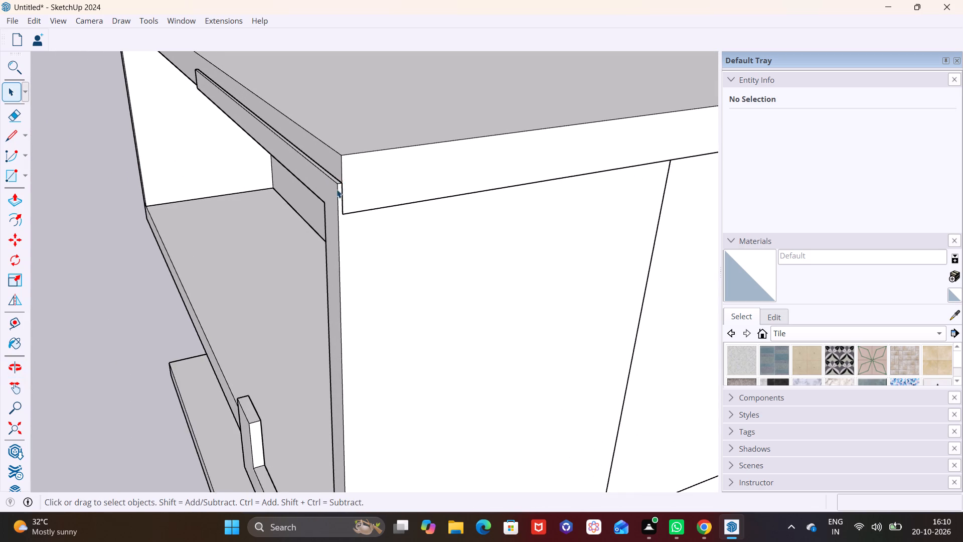
pyautogui.scroll(13, 337, 189)
pyautogui.scroll(-3, 344, 197)
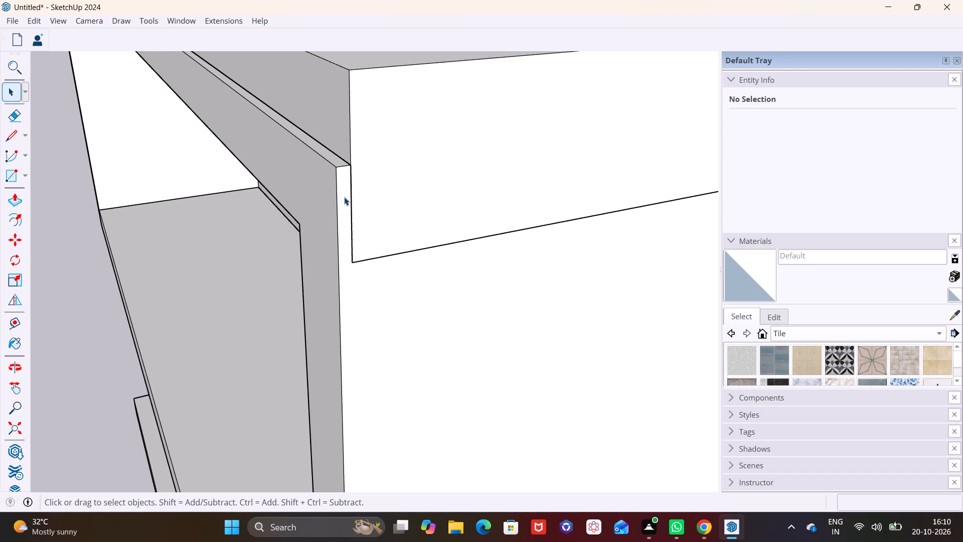
pyautogui.scroll(-11, 344, 197)
pyautogui.keyDown('shift'); pyautogui.moveTo(400, 304); pyautogui.dragTo(399, 165, button='middle'); pyautogui.keyUp('shift')
pyautogui.keyDown('shift'); pyautogui.moveTo(367, 244); pyautogui.dragTo(369, 216, button='middle'); pyautogui.keyUp('shift')
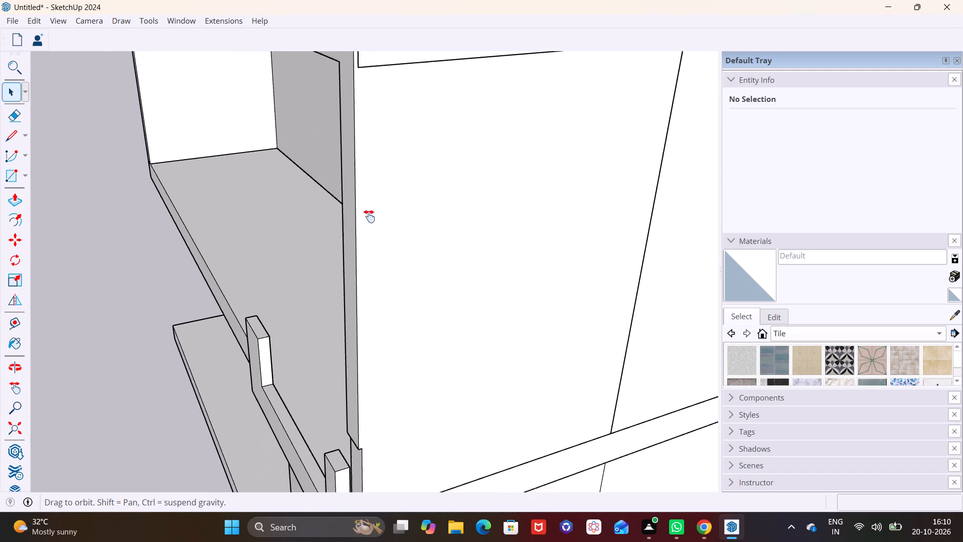
pyautogui.keyDown('shift'); pyautogui.moveTo(369, 216); pyautogui.dragTo(354, 146, button='middle'); pyautogui.keyUp('shift')
# Draw a vertical line along the upper side wall from the roof slab's lower front corner down to the bottom of the upper-floor trim.
pyautogui.click(17, 135)
pyautogui.moveTo(322, 190); pyautogui.dragTo(283, 304, button='middle')
pyautogui.keyDown('shift'); pyautogui.moveTo(271, 304); pyautogui.dragTo(310, 175, button='middle'); pyautogui.keyUp('shift')
pyautogui.scroll(1, 318, 252)
pyautogui.moveTo(320, 234); pyautogui.dragTo(329, 162, button='middle')
pyautogui.keyDown('shift'); pyautogui.moveTo(303, 157); pyautogui.dragTo(341, 224, button='middle'); pyautogui.keyUp('shift')
pyautogui.moveTo(326, 225); pyautogui.dragTo(337, 127, button='middle')
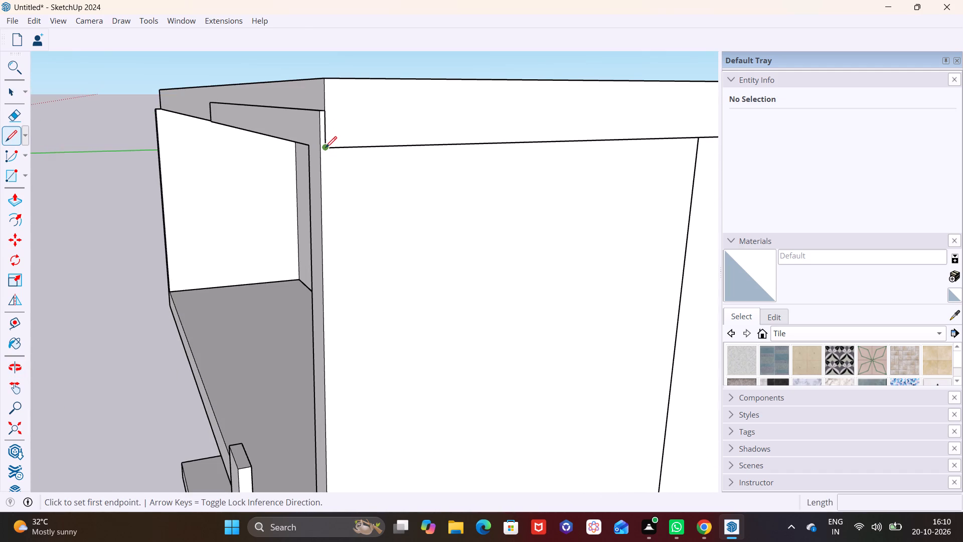
pyautogui.click(326, 148)
pyautogui.scroll(-2, 350, 288)
pyautogui.keyDown('shift'); pyautogui.moveTo(353, 288); pyautogui.dragTo(355, 121, button='middle'); pyautogui.keyUp('shift')
pyautogui.keyDown('shift'); pyautogui.moveTo(341, 351); pyautogui.dragTo(383, 175, button='middle'); pyautogui.keyUp('shift')
pyautogui.scroll(18, 383, 225)
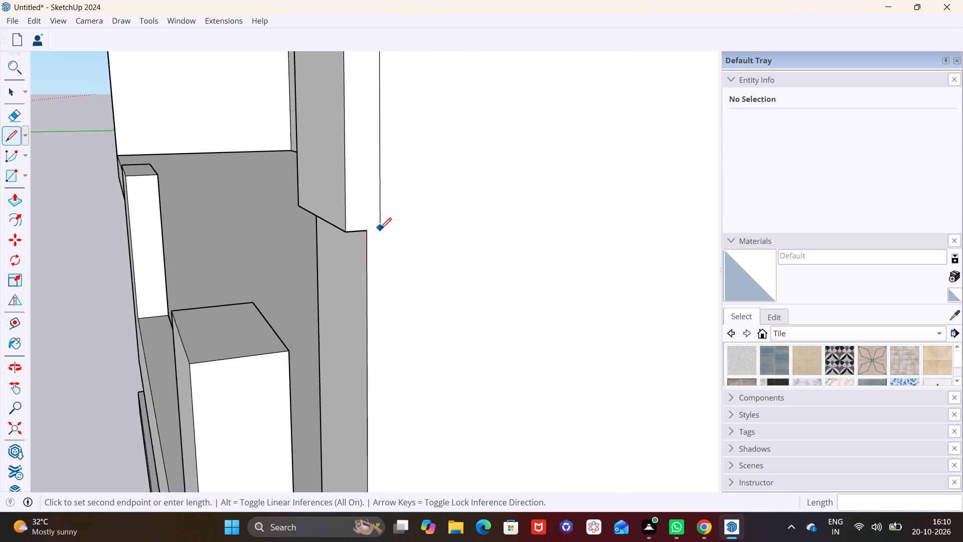
pyautogui.scroll(2, 380, 229)
pyautogui.click(363, 233)
pyautogui.press('space')
# Examine the upper-floor opening, roof trim and whole front elevation after the line is drawn.
pyautogui.scroll(-7, 397, 217)
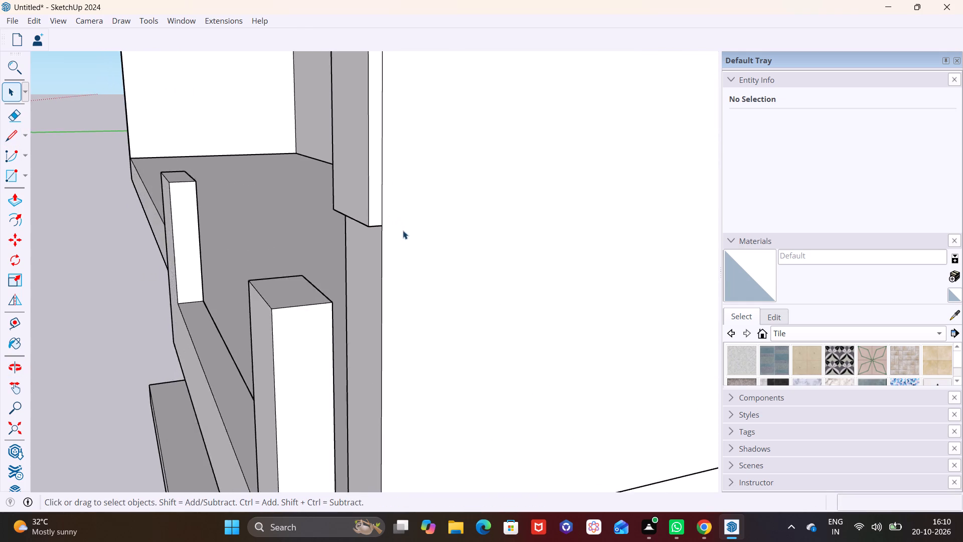
pyautogui.scroll(-5, 403, 230)
pyautogui.keyDown('shift'); pyautogui.moveTo(412, 223); pyautogui.dragTo(401, 433, button='middle'); pyautogui.keyUp('shift')
pyautogui.scroll(-16, 399, 311)
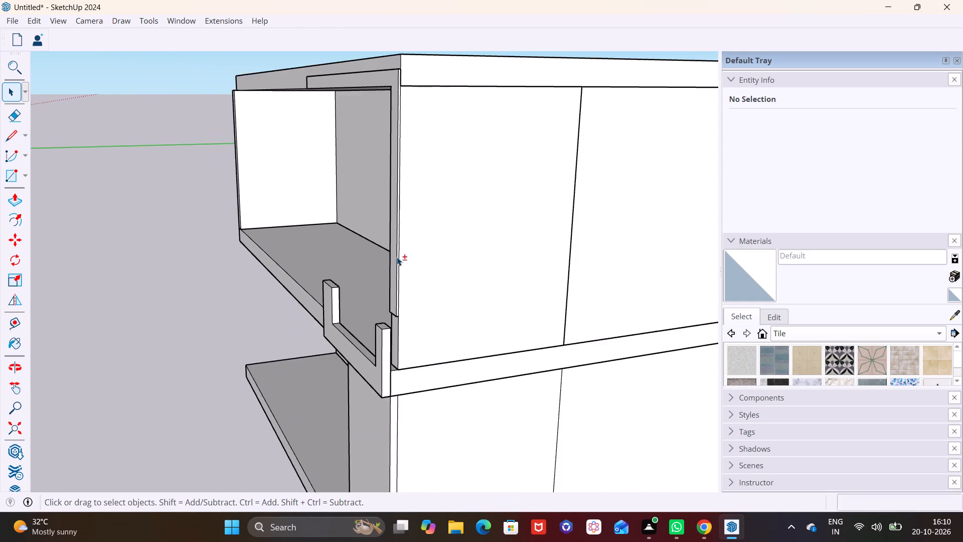
pyautogui.keyDown('shift'); pyautogui.moveTo(392, 256); pyautogui.dragTo(380, 350, button='middle'); pyautogui.keyUp('shift')
pyautogui.moveTo(369, 199); pyautogui.dragTo(664, 184, button='middle')
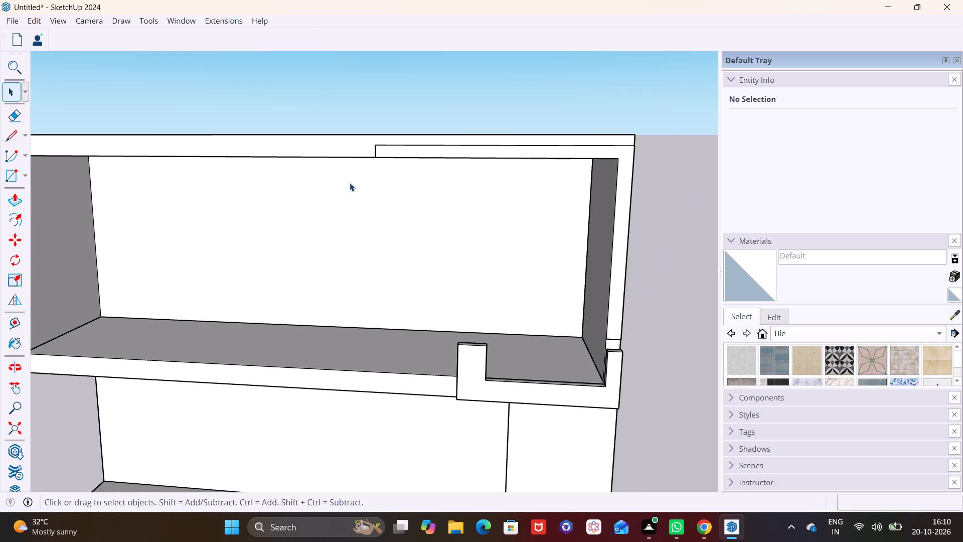
pyautogui.scroll(1, 386, 170)
pyautogui.keyDown('shift'); pyautogui.moveTo(387, 170); pyautogui.dragTo(402, 228, button='middle'); pyautogui.keyUp('shift')
pyautogui.moveTo(509, 232); pyautogui.dragTo(547, 226, button='middle')
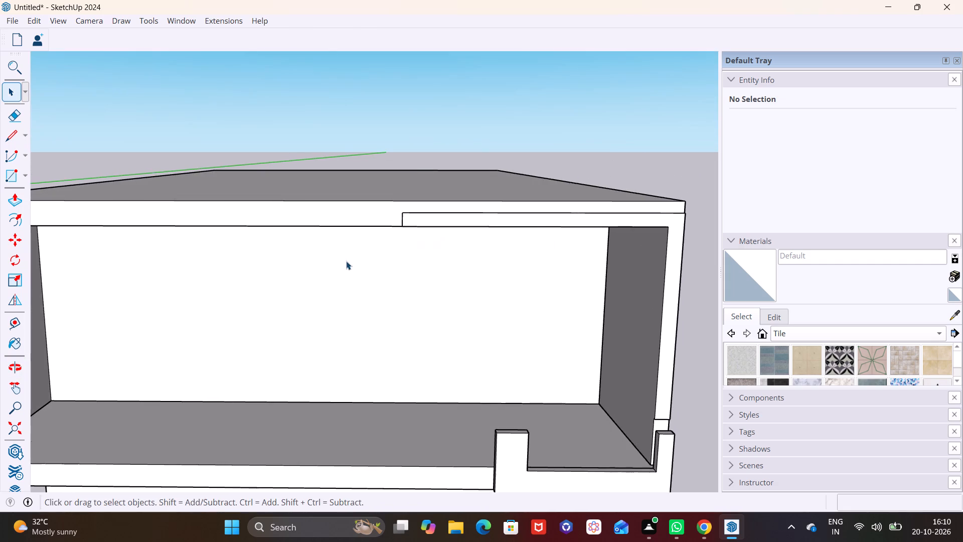
pyautogui.scroll(-7, 346, 261)
pyautogui.keyDown('shift'); pyautogui.moveTo(335, 316); pyautogui.dragTo(430, 219, button='middle'); pyautogui.keyUp('shift')
pyautogui.moveTo(409, 238); pyautogui.dragTo(419, 205, button='middle')
pyautogui.keyDown('shift'); pyautogui.moveTo(410, 207); pyautogui.dragTo(379, 285, button='middle'); pyautogui.keyUp('shift')
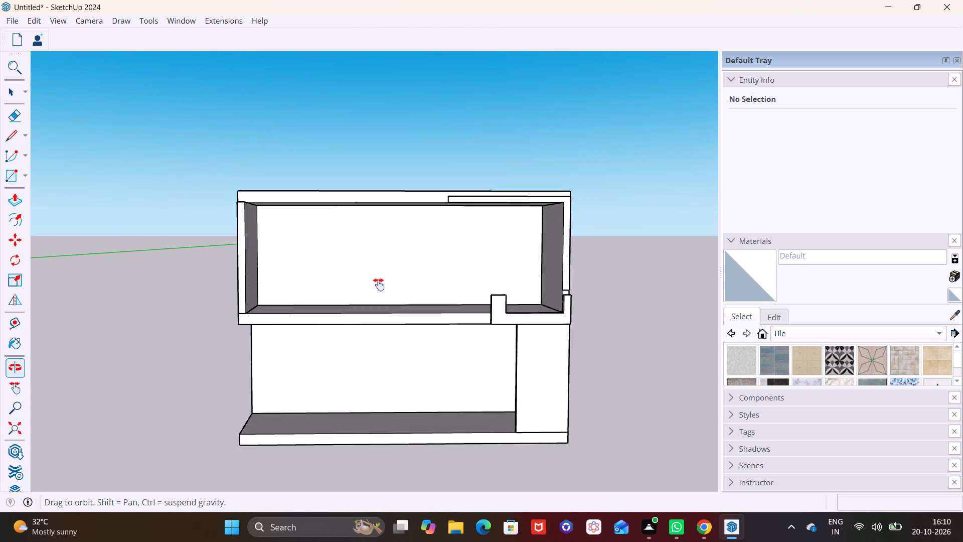
pyautogui.keyDown('shift'); pyautogui.moveTo(379, 285); pyautogui.dragTo(371, 300, button='middle'); pyautogui.keyUp('shift')
pyautogui.moveTo(379, 285); pyautogui.dragTo(390, 234, button='middle')
# Draw a long, thin rectangle of about 3.25 ft² on the middle slab's front face, near the left end of the facade.
pyautogui.scroll(3, 374, 236)
pyautogui.scroll(1, 127, 255)
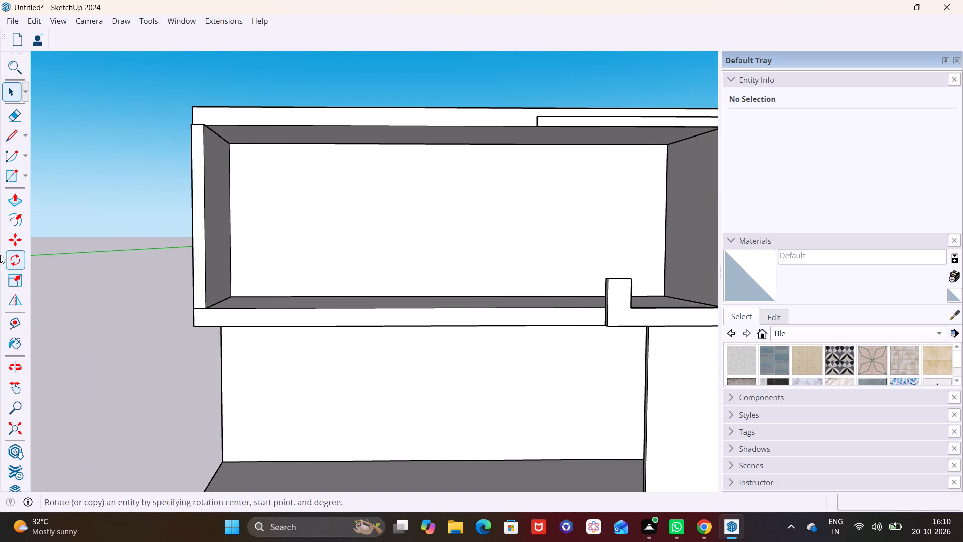
pyautogui.click(22, 174)
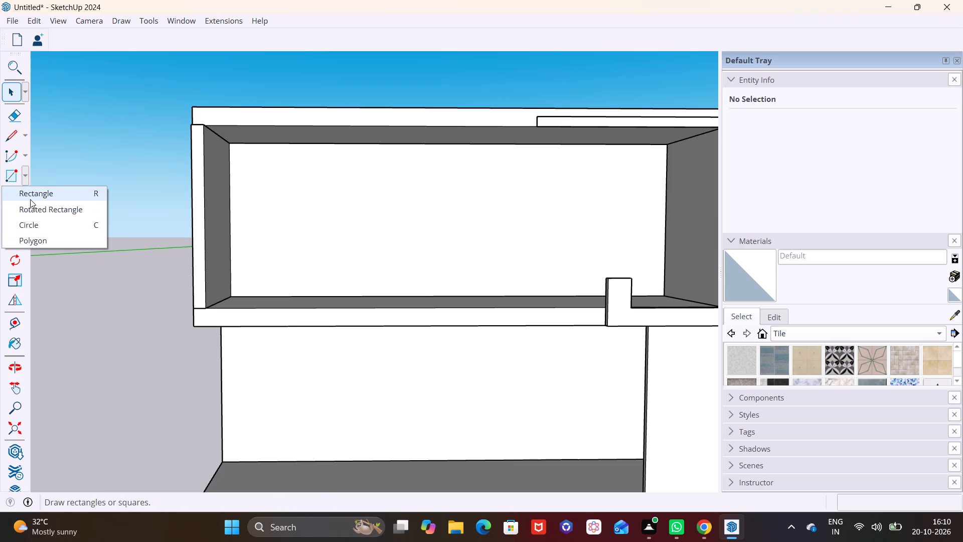
pyautogui.click(36, 193)
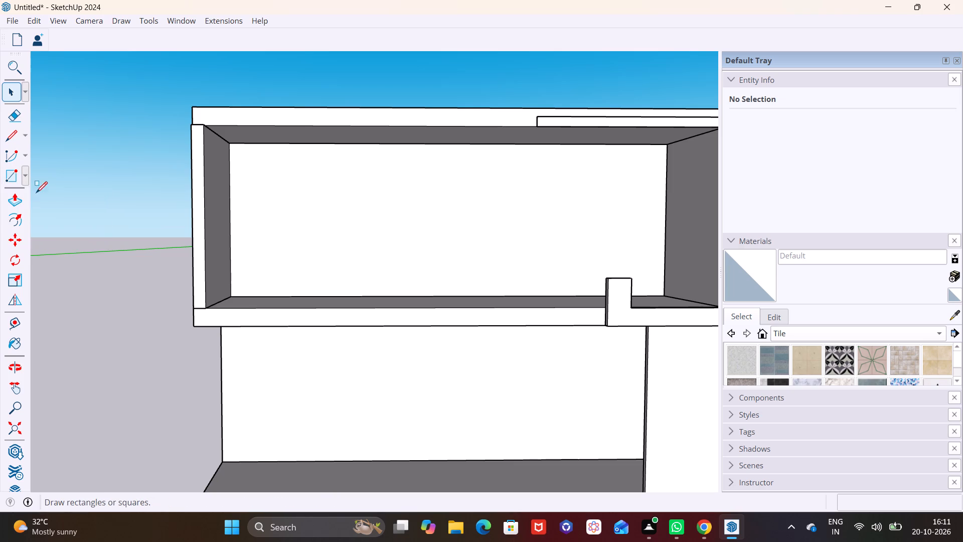
pyautogui.click(212, 312)
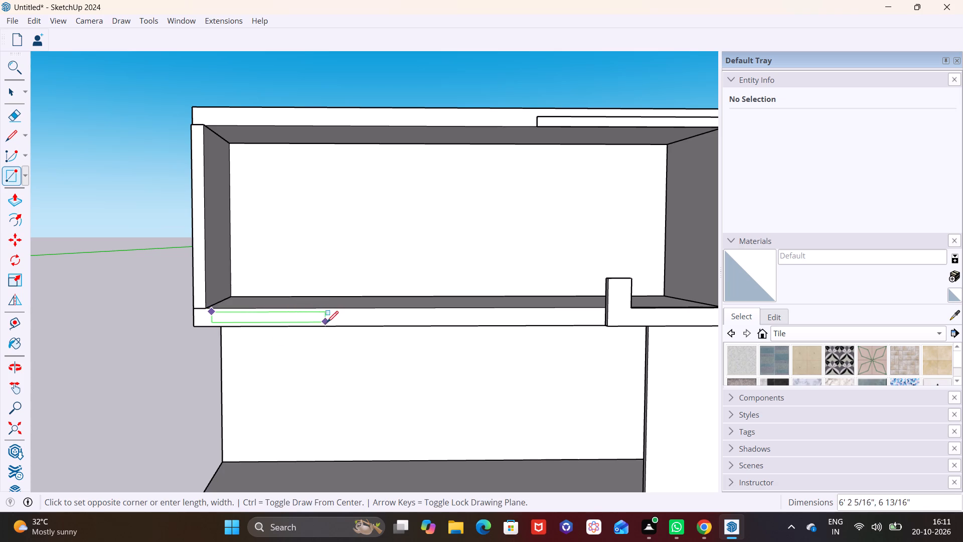
pyautogui.click(333, 321)
pyautogui.press('space')
# Extrude the thin rectangle outward from the slab's front face by about 1' 3" to form a ledge.
pyautogui.click(263, 315)
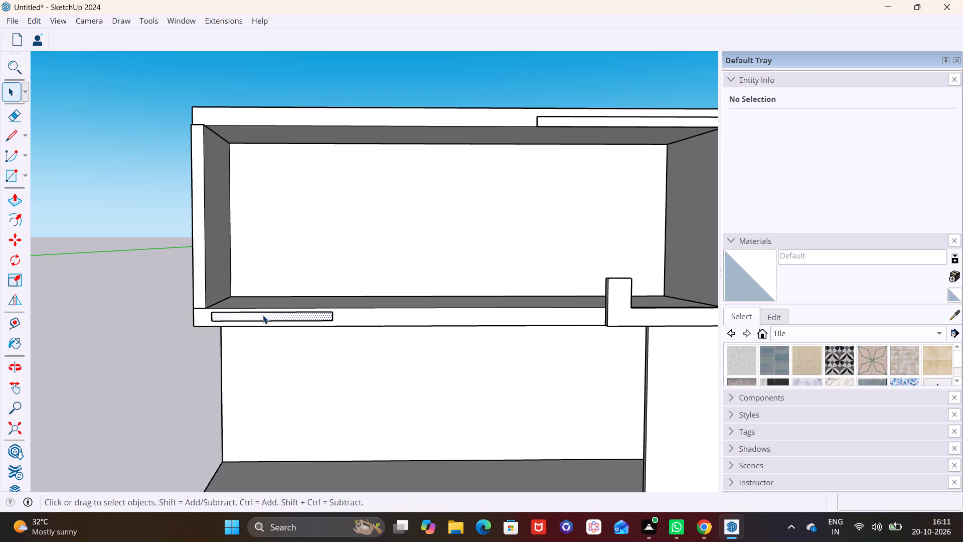
pyautogui.click(21, 198)
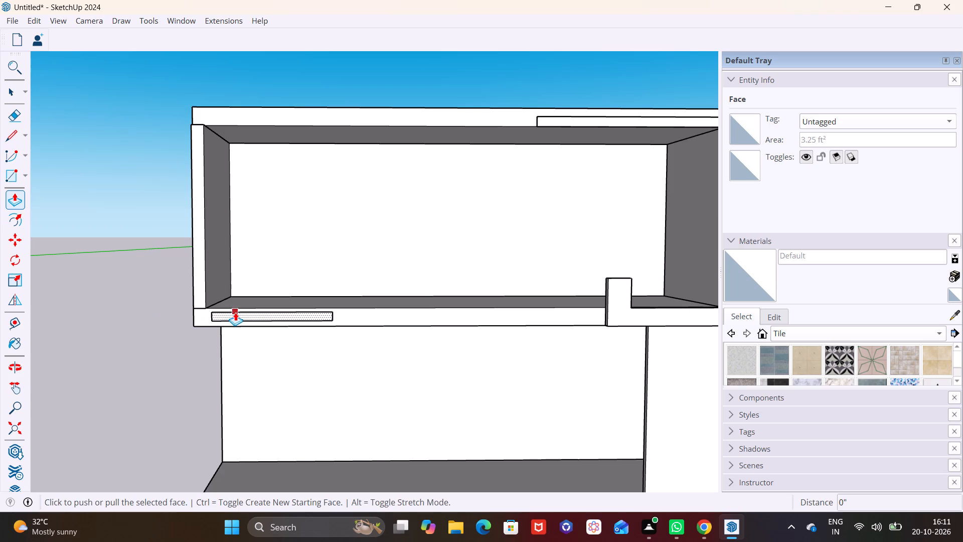
pyautogui.click(236, 313)
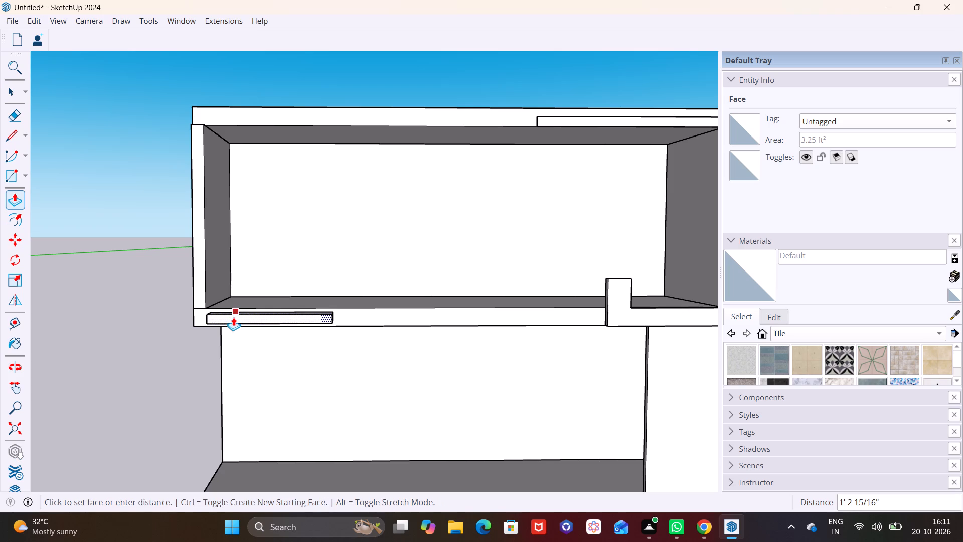
pyautogui.click(233, 317)
# Draw a line about 1' 3" long across the ledge's top face near each end, marking off two narrow end faces.
pyautogui.moveTo(321, 309); pyautogui.dragTo(258, 401, button='middle')
pyautogui.scroll(5, 257, 332)
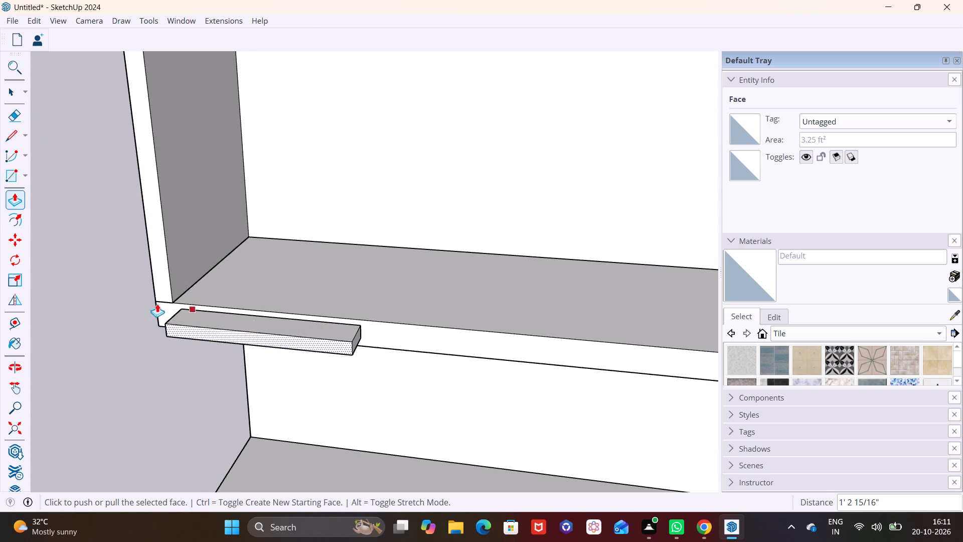
pyautogui.click(10, 139)
pyautogui.scroll(4, 150, 308)
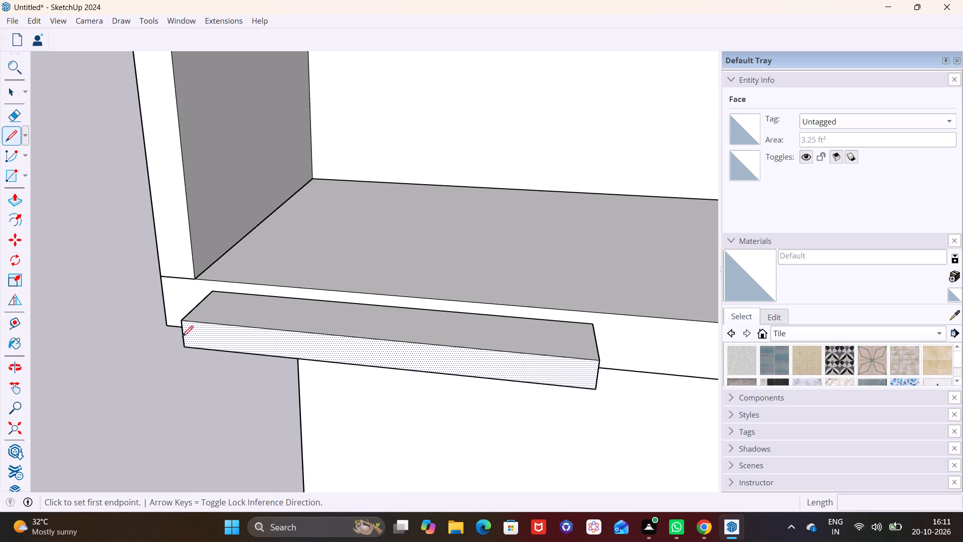
pyautogui.scroll(2, 182, 337)
pyautogui.click(246, 285)
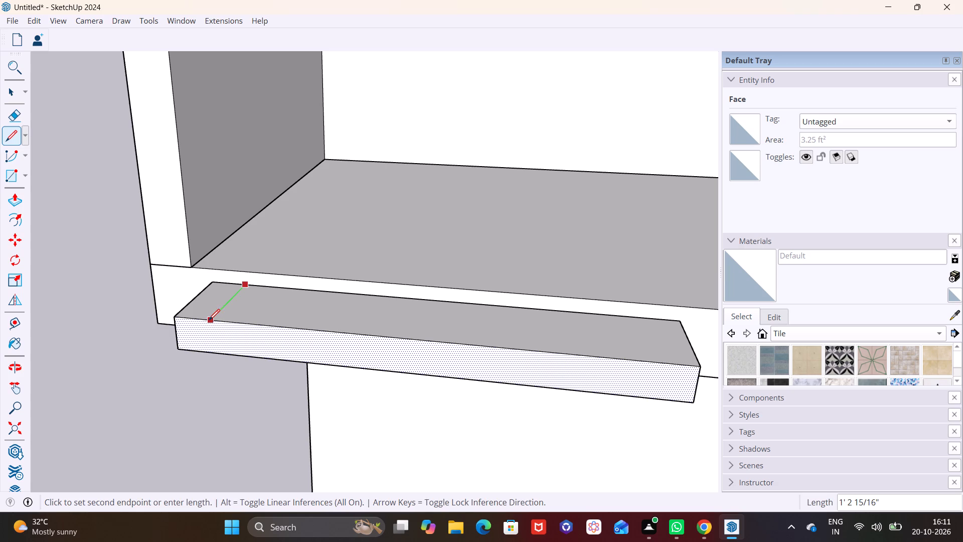
pyautogui.click(209, 320)
pyautogui.press('space')
pyautogui.click(10, 128)
pyautogui.click(9, 134)
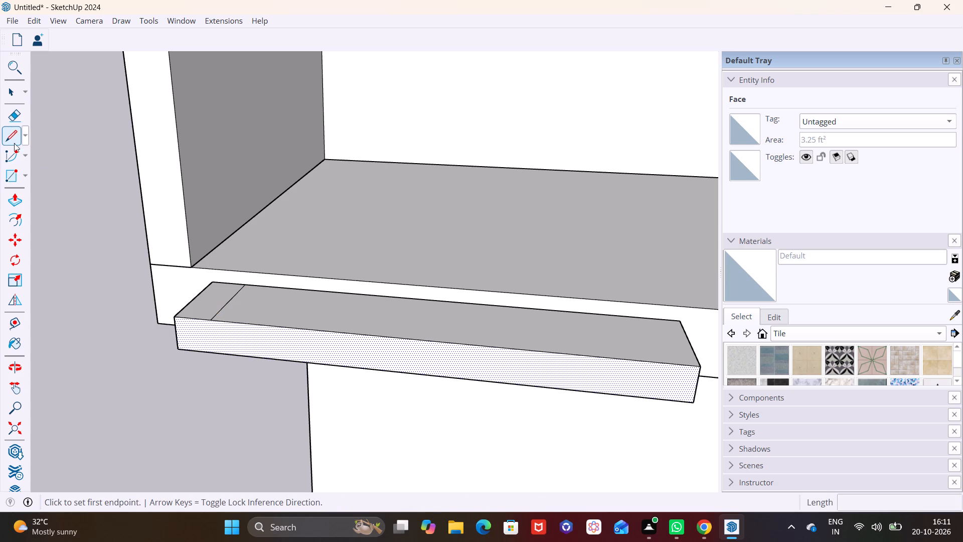
pyautogui.click(653, 319)
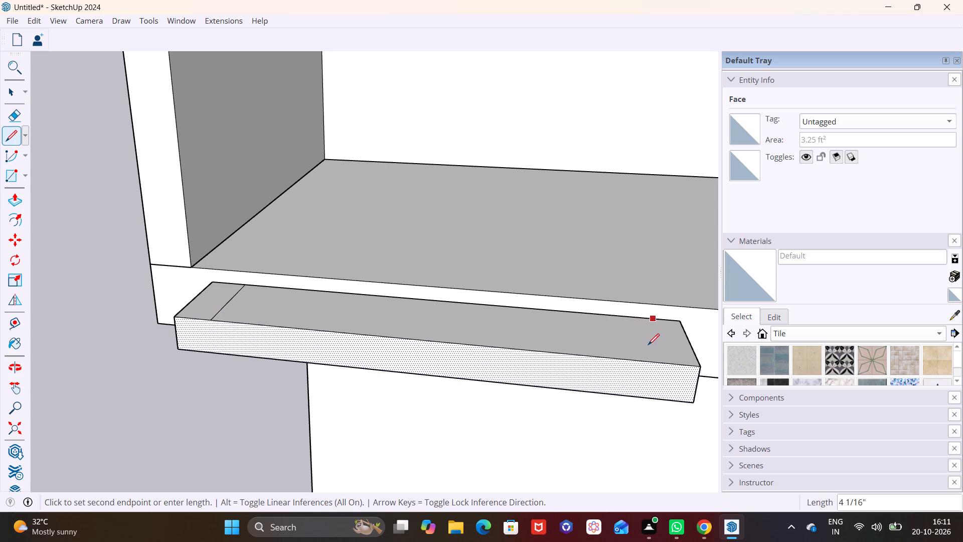
pyautogui.click(665, 358)
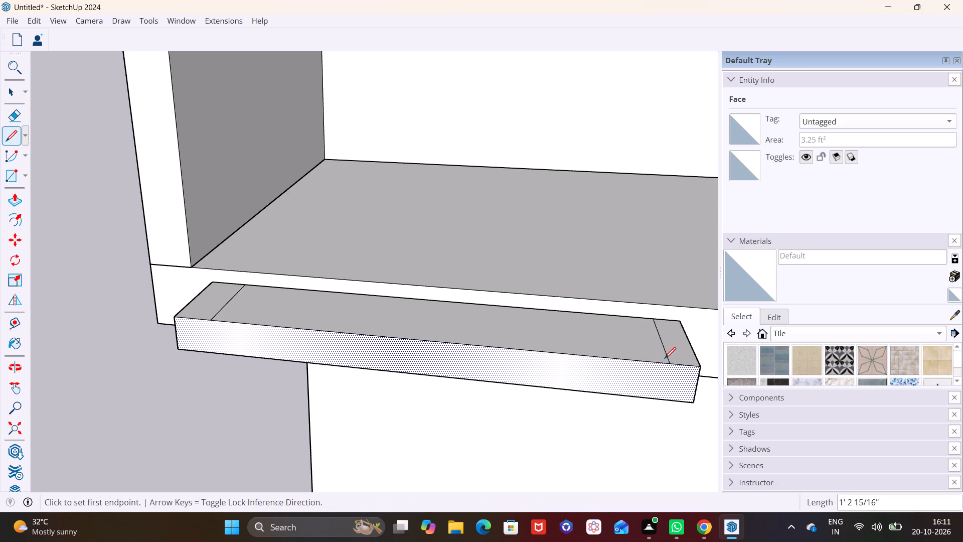
pyautogui.press('space')
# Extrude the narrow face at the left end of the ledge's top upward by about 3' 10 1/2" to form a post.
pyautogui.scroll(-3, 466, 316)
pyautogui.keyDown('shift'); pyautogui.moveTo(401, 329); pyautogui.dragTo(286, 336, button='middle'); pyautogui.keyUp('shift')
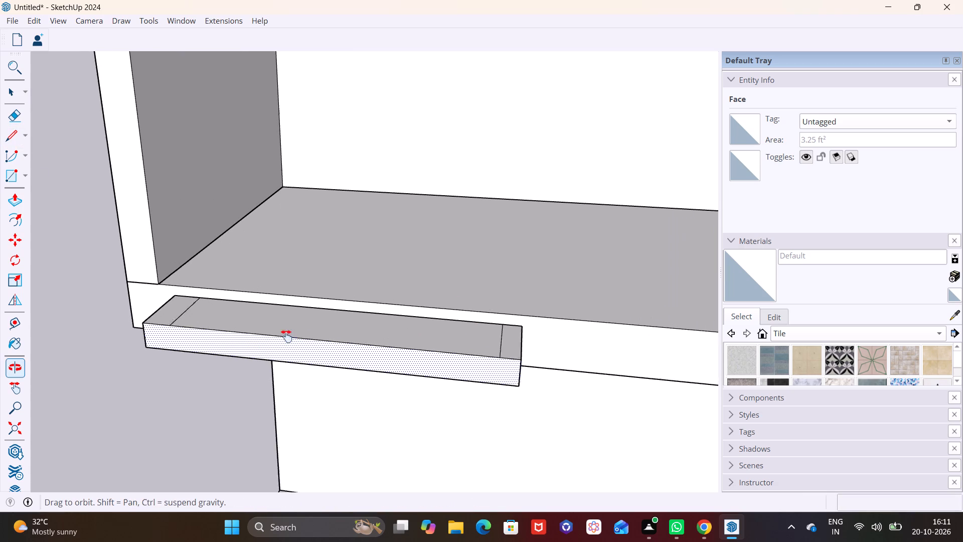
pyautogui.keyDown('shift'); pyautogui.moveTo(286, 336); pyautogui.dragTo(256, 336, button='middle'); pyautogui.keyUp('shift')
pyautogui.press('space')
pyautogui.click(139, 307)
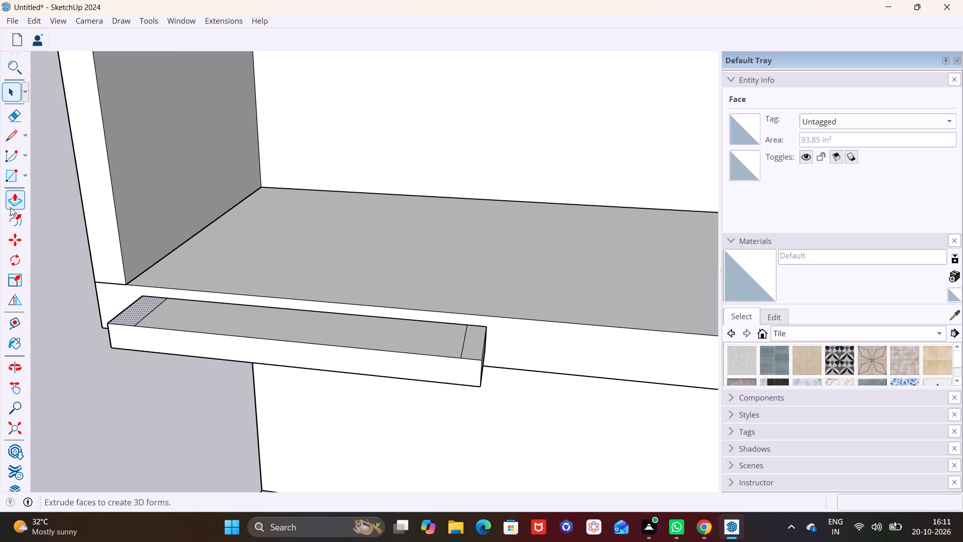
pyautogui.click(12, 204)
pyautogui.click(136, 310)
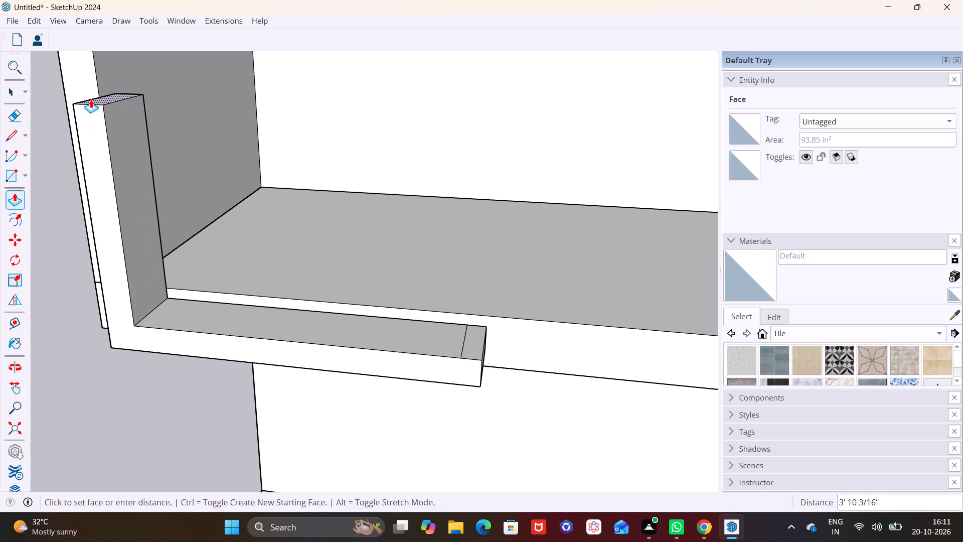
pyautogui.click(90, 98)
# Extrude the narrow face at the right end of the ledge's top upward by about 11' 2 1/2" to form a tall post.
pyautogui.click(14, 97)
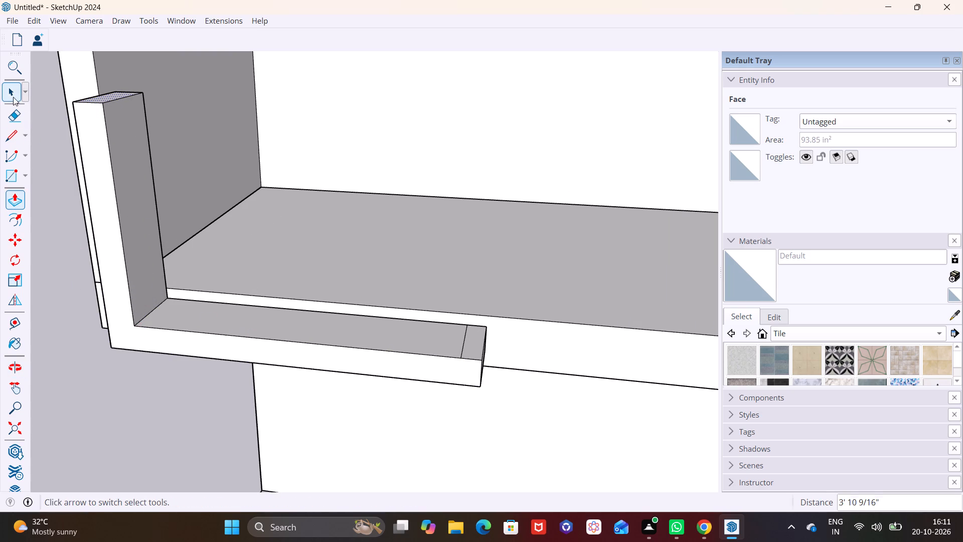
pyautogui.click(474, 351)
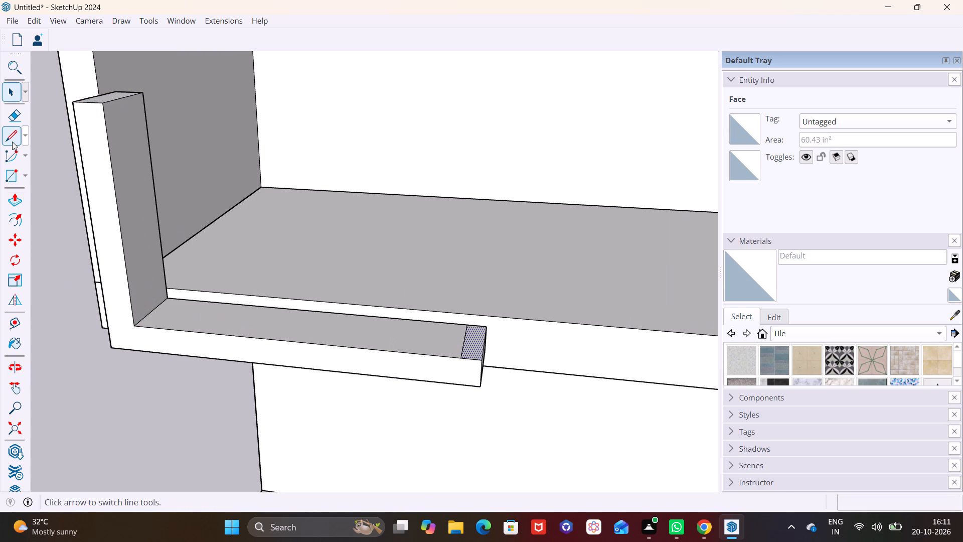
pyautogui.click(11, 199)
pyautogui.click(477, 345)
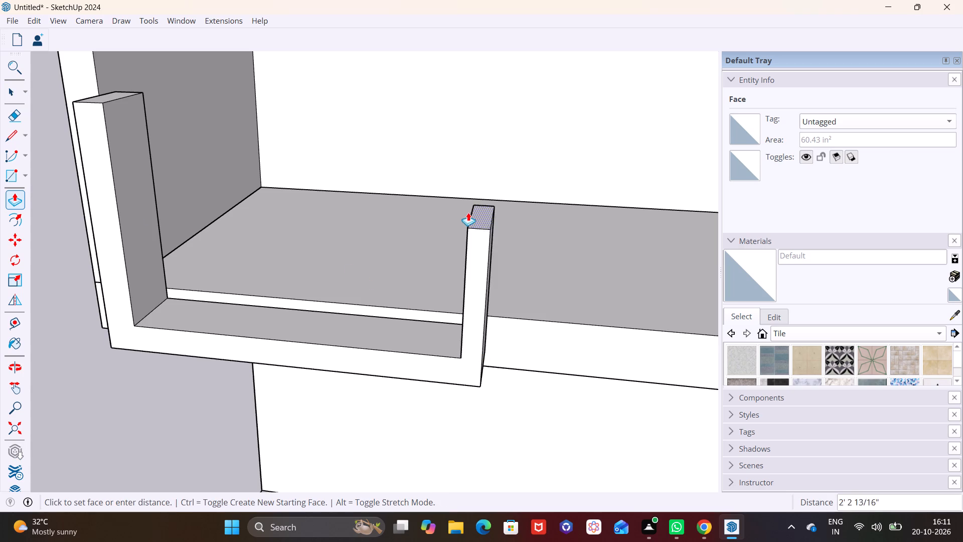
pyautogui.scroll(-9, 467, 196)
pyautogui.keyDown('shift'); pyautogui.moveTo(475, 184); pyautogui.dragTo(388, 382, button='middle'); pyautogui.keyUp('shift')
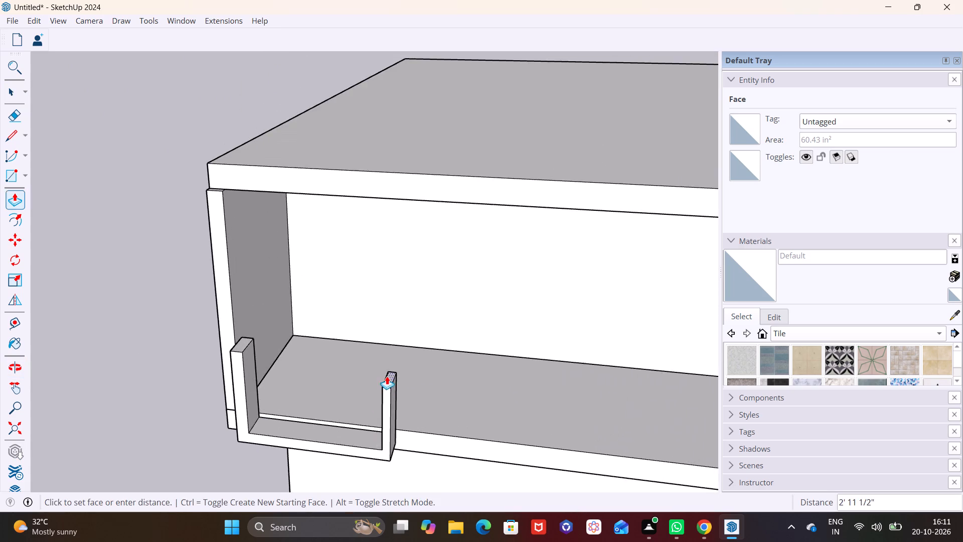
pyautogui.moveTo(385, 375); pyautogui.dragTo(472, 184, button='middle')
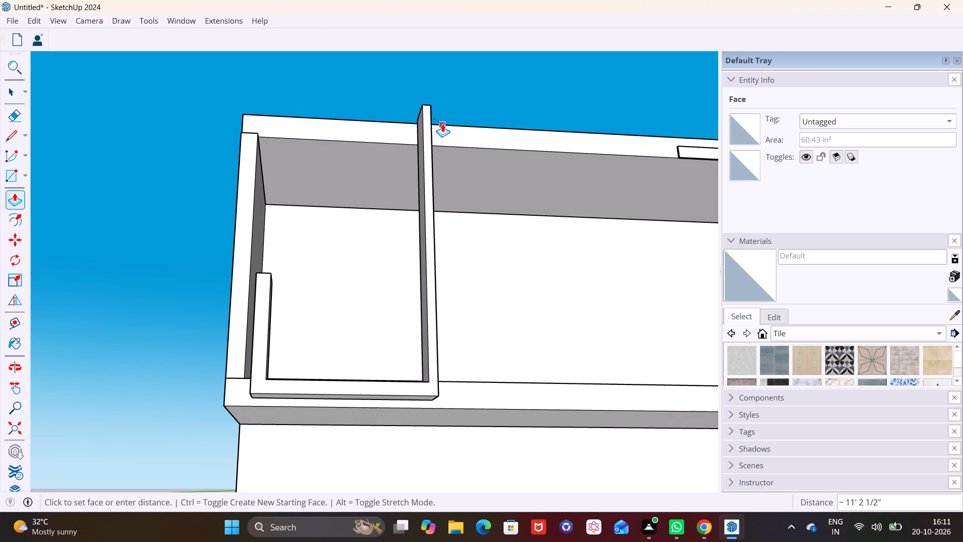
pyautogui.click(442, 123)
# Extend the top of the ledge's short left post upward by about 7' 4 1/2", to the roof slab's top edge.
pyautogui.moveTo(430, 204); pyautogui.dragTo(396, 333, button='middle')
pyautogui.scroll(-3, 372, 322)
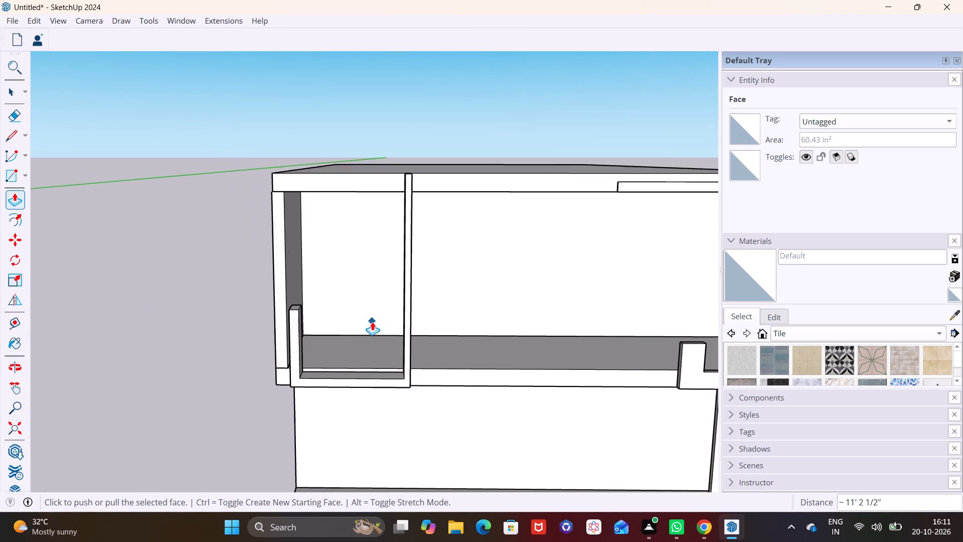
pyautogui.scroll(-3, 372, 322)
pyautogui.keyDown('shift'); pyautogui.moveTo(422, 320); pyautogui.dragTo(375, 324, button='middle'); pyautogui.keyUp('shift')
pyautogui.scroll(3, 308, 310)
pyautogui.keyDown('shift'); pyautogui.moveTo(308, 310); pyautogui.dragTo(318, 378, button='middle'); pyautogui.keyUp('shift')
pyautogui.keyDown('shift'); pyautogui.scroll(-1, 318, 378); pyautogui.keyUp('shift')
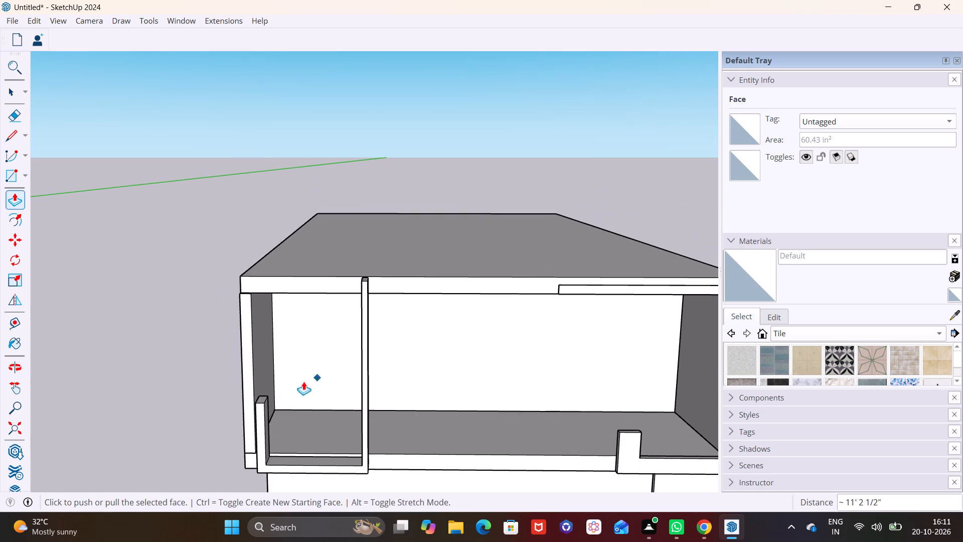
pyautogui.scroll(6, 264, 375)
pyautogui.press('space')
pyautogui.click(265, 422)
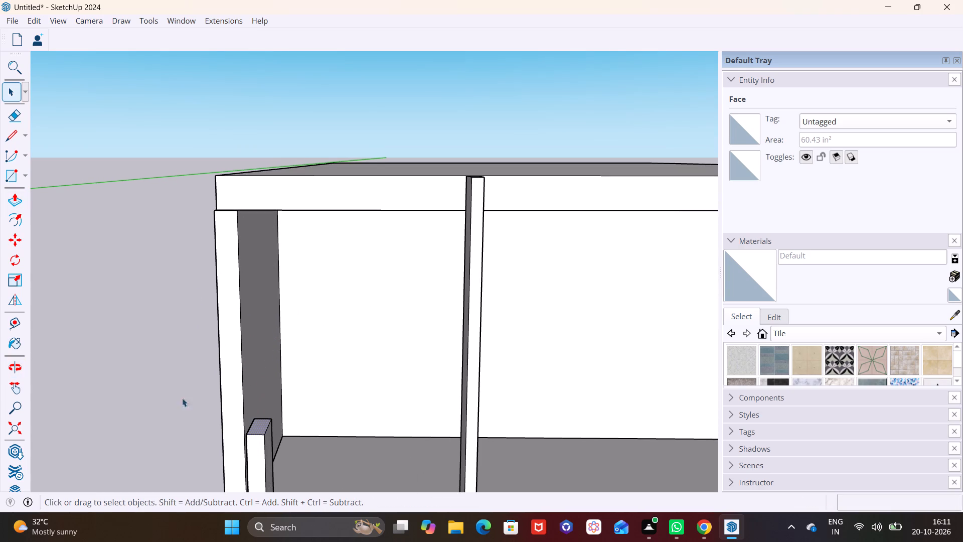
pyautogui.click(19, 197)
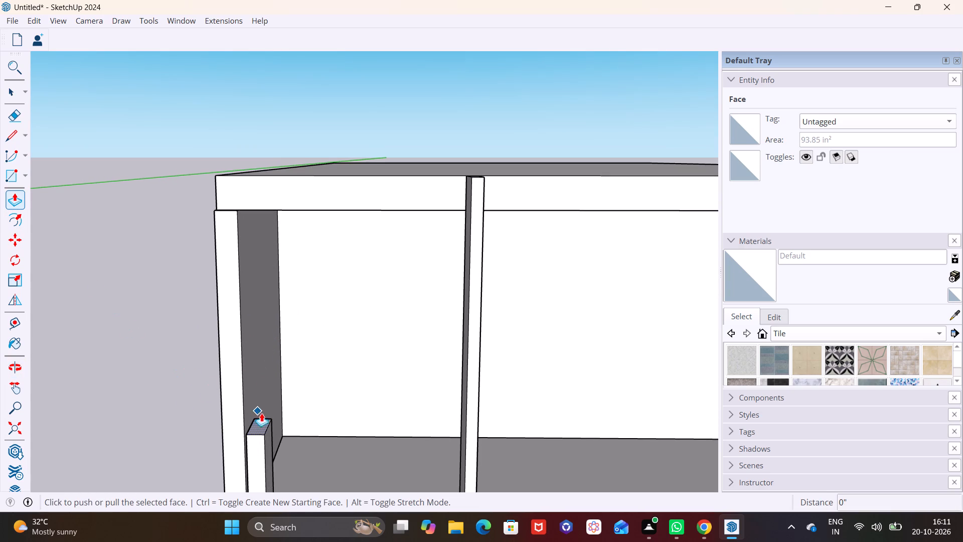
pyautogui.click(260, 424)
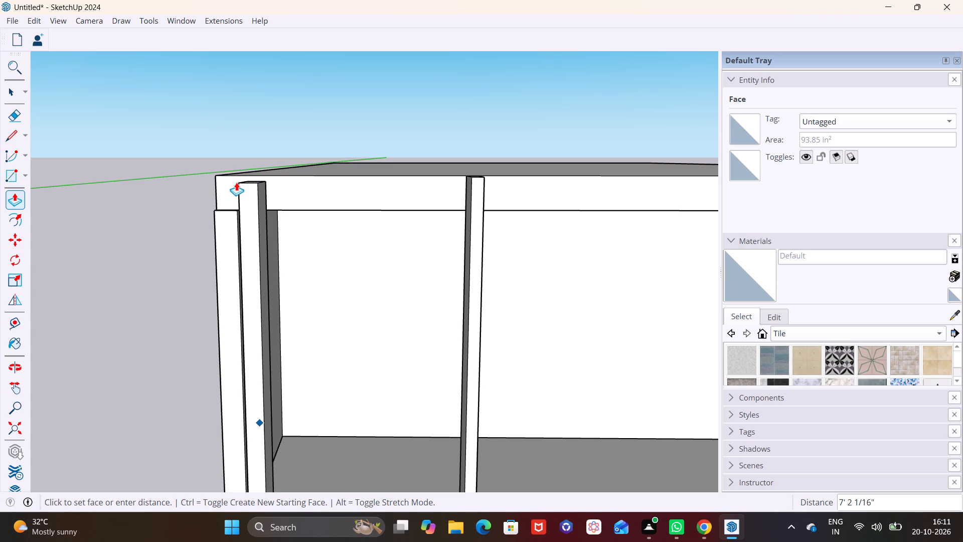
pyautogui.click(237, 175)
# Undo both post extrusions, the two dividing lines, the ledge extrusion and its base rectangle on the middle slab's front face.
pyautogui.moveTo(274, 266); pyautogui.dragTo(380, 229, button='middle')
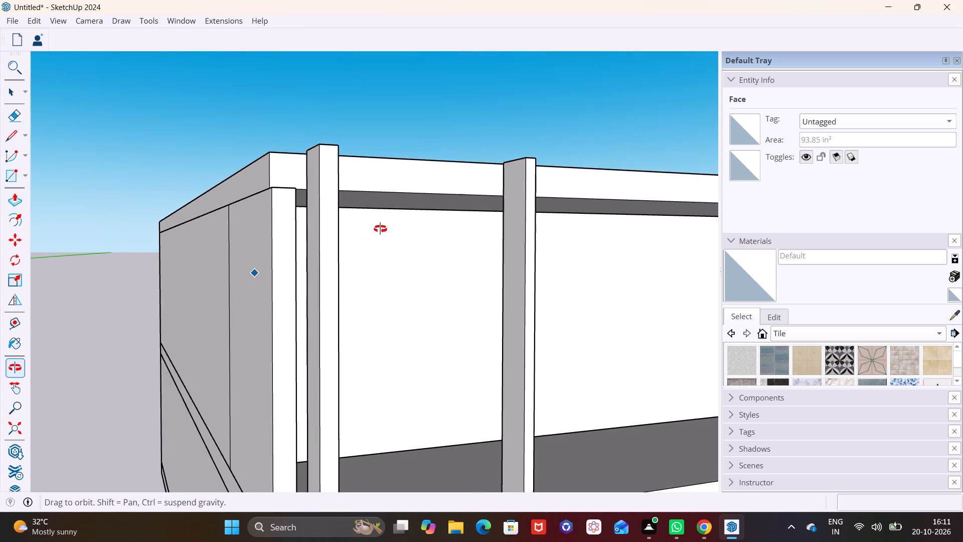
pyautogui.moveTo(380, 229); pyautogui.dragTo(381, 230, button='middle')
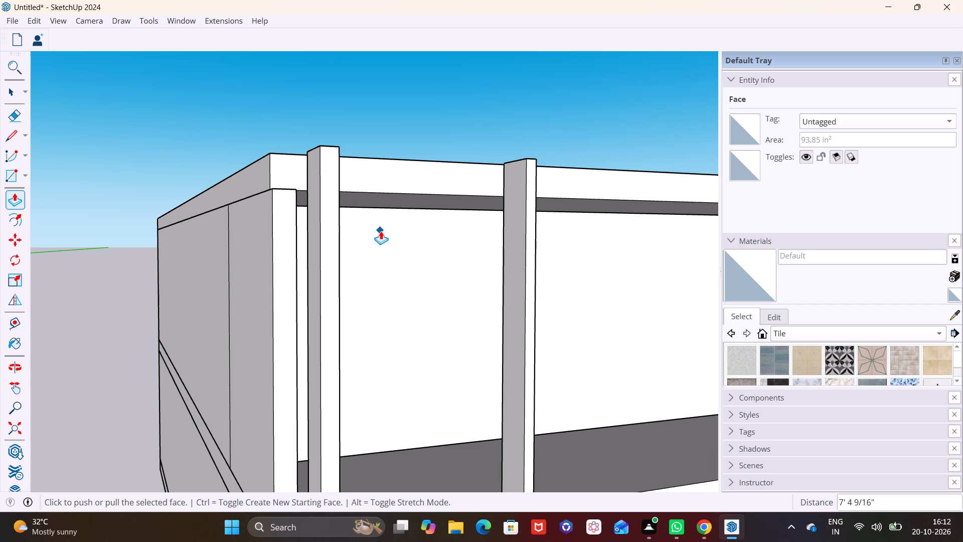
pyautogui.scroll(-5, 381, 231)
pyautogui.moveTo(399, 249); pyautogui.dragTo(356, 262, button='middle')
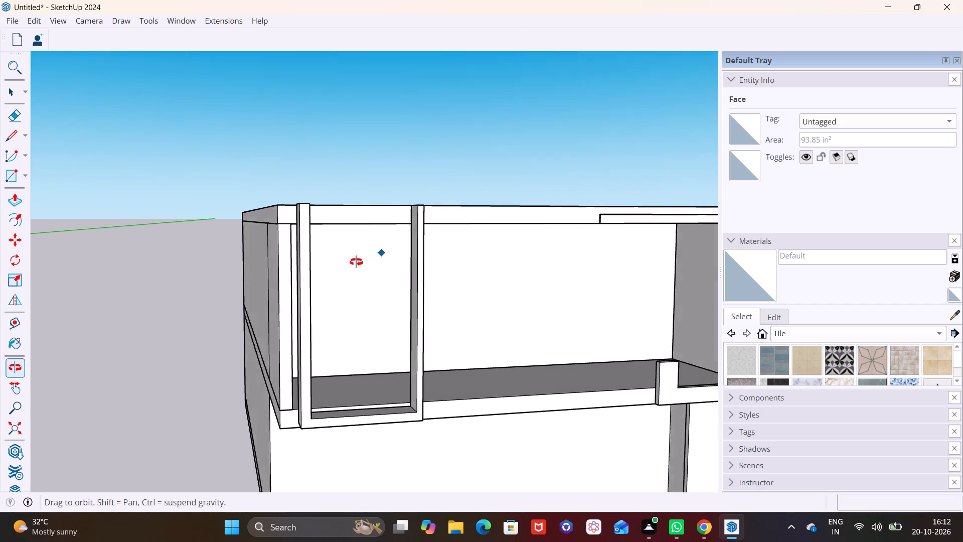
pyautogui.moveTo(356, 262); pyautogui.dragTo(311, 271, button='middle')
pyautogui.hotkey('ctrl', 'z')
pyautogui.hotkey('ctrl', 'z')
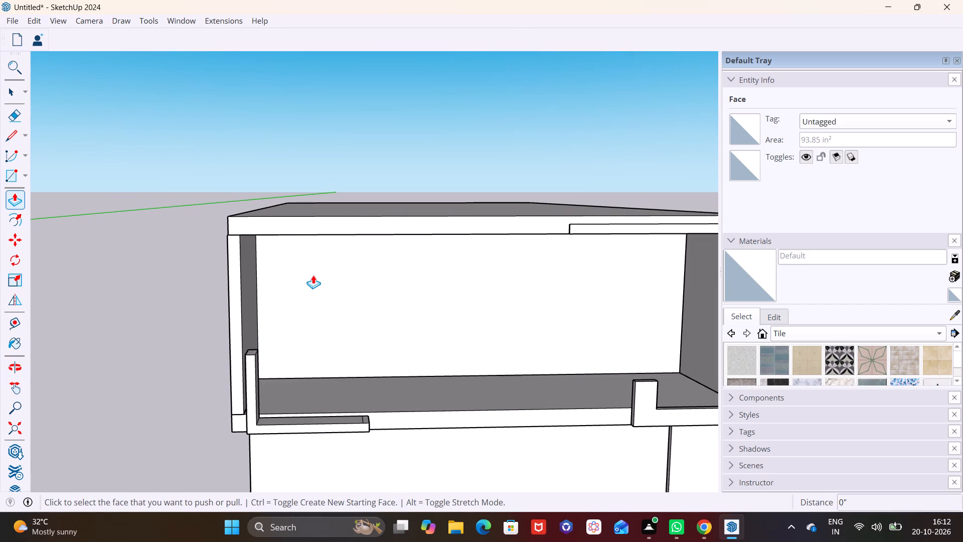
pyautogui.hotkey('ctrl', 'z')
pyautogui.hotkey('ctrl', 'z')
pyautogui.hotkey('ctrl', 'z')
pyautogui.hotkey('ctrl', 'z')
pyautogui.hotkey('ctrl', 'z')
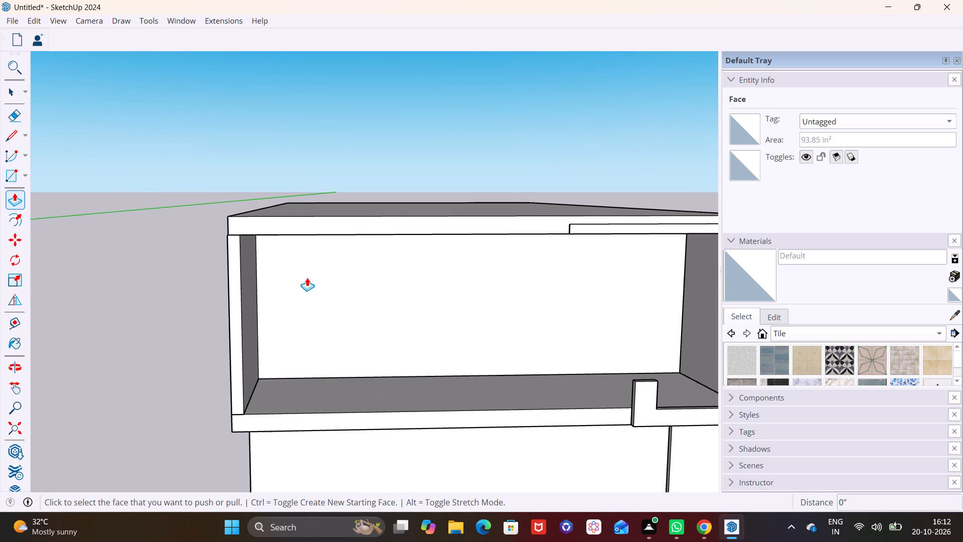
# Extrude the roof slab's front face outward over the horizontal trim strip beneath its front edge, and close the slab group.
pyautogui.moveTo(277, 329); pyautogui.dragTo(239, 315, button='middle')
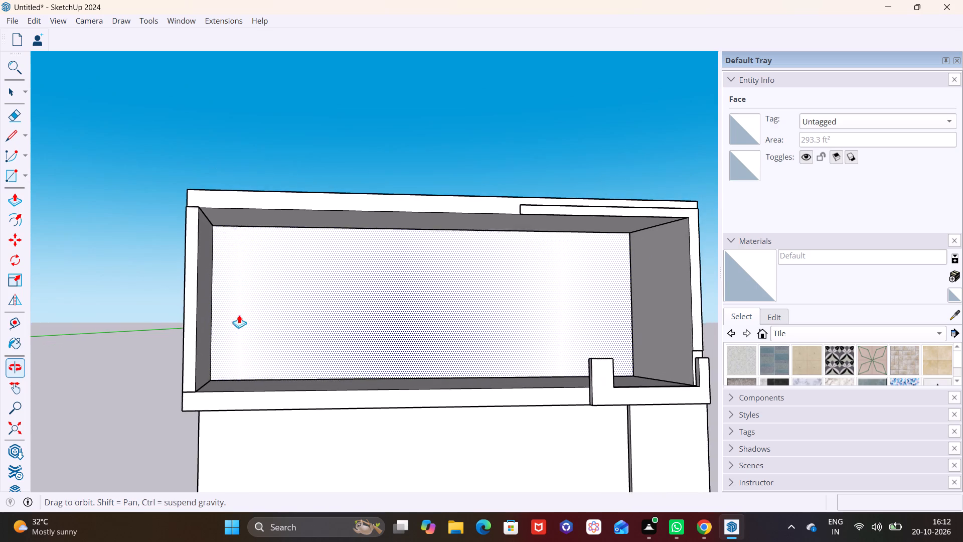
pyautogui.moveTo(239, 315); pyautogui.dragTo(239, 314, button='middle')
pyautogui.moveTo(228, 359); pyautogui.dragTo(162, 432, button='middle')
pyautogui.moveTo(179, 417); pyautogui.dragTo(244, 324, button='middle')
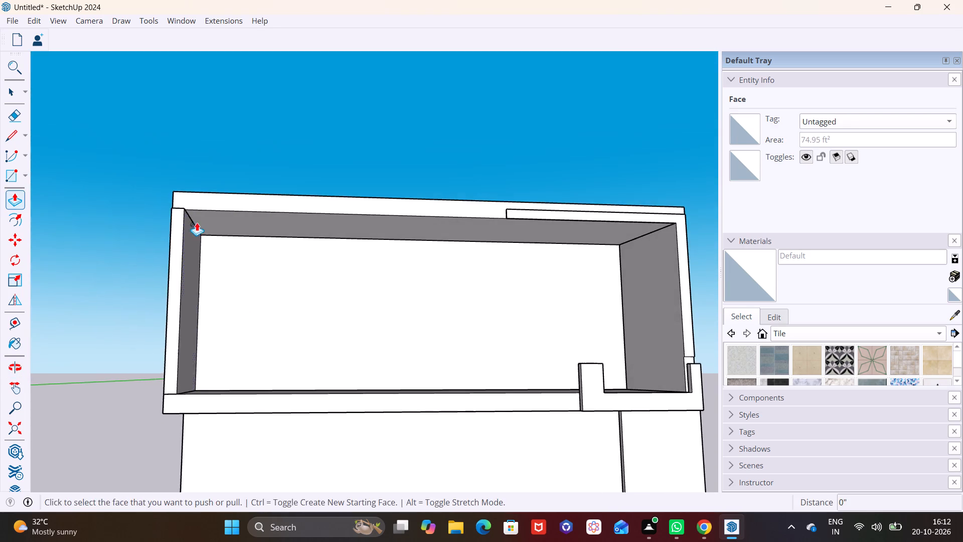
pyautogui.moveTo(191, 232); pyautogui.dragTo(134, 359, button='middle')
pyautogui.scroll(2, 245, 214)
pyautogui.press('space')
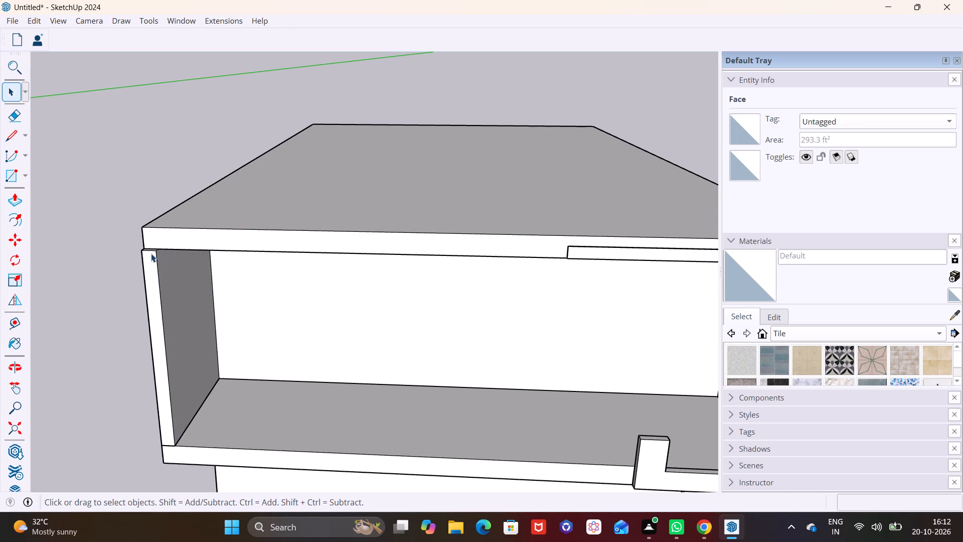
pyautogui.doubleClick(160, 241)
pyautogui.click(178, 239)
pyautogui.tripleClick(181, 239)
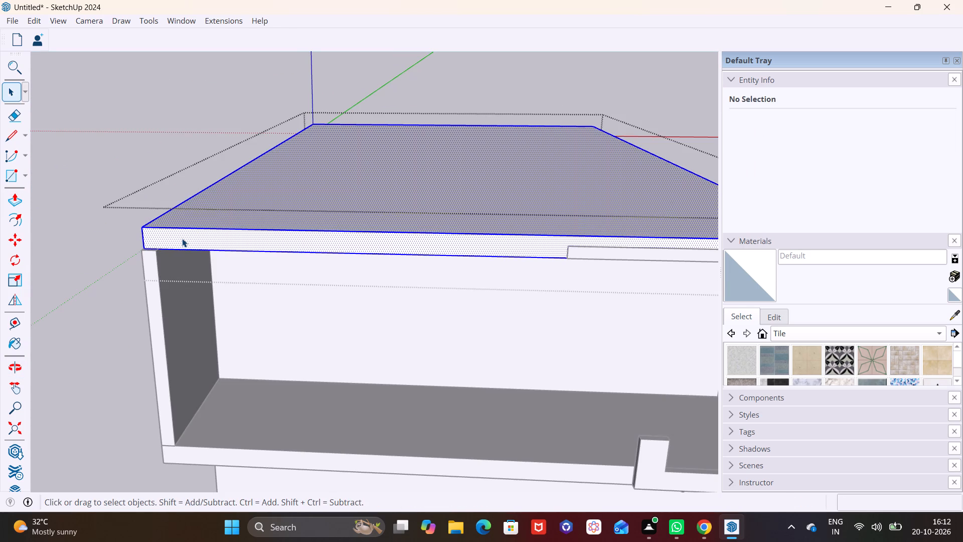
pyautogui.click(182, 238)
pyautogui.click(182, 238)
pyautogui.click(182, 238)
pyautogui.doubleClick(214, 238)
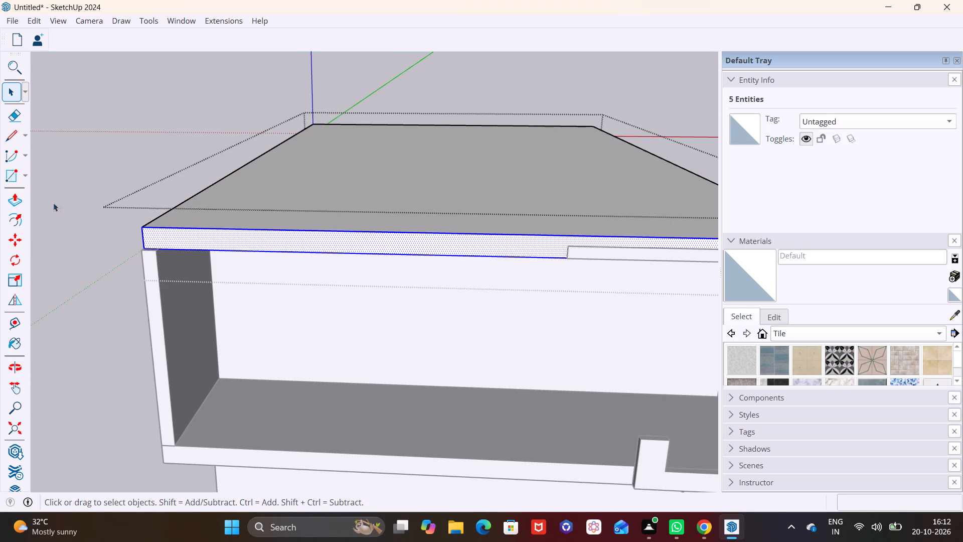
pyautogui.click(16, 196)
pyautogui.click(176, 239)
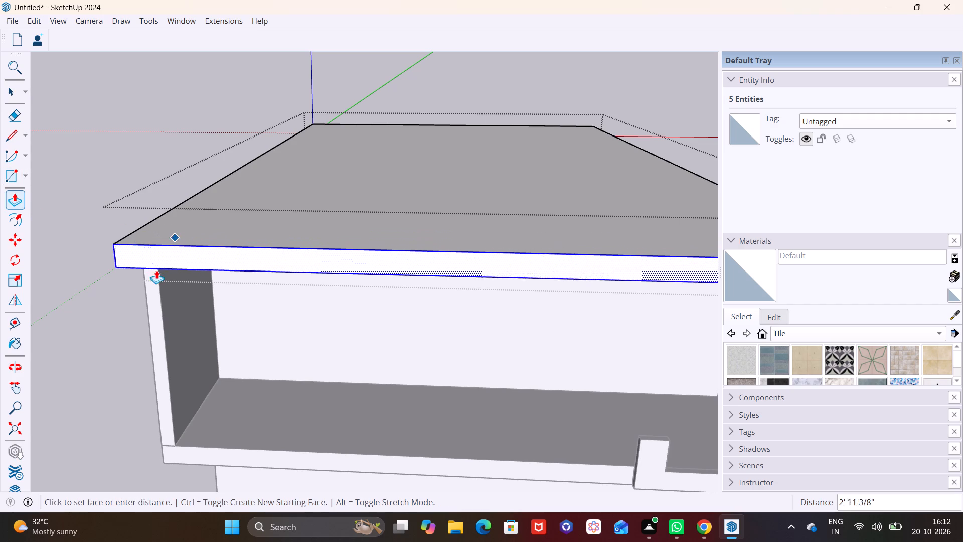
pyautogui.click(158, 285)
pyautogui.scroll(-4, 272, 255)
pyautogui.moveTo(353, 277); pyautogui.dragTo(314, 257, button='middle')
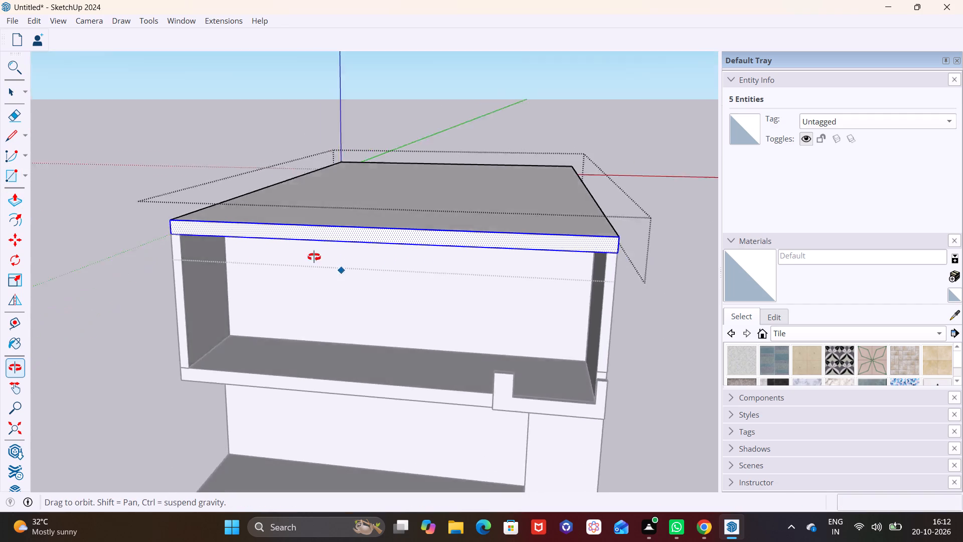
pyautogui.moveTo(314, 257); pyautogui.dragTo(196, 192, button='middle')
pyautogui.press('space')
pyautogui.click(108, 292)
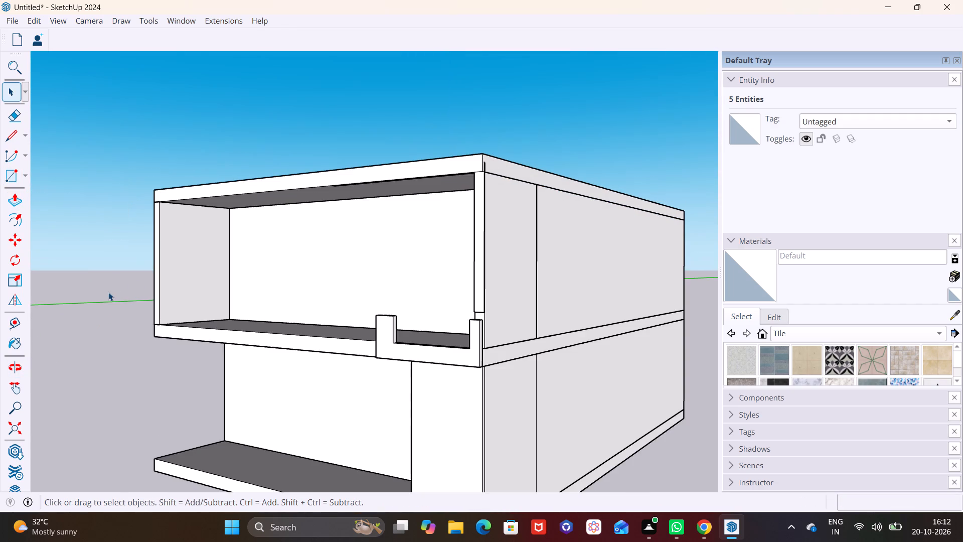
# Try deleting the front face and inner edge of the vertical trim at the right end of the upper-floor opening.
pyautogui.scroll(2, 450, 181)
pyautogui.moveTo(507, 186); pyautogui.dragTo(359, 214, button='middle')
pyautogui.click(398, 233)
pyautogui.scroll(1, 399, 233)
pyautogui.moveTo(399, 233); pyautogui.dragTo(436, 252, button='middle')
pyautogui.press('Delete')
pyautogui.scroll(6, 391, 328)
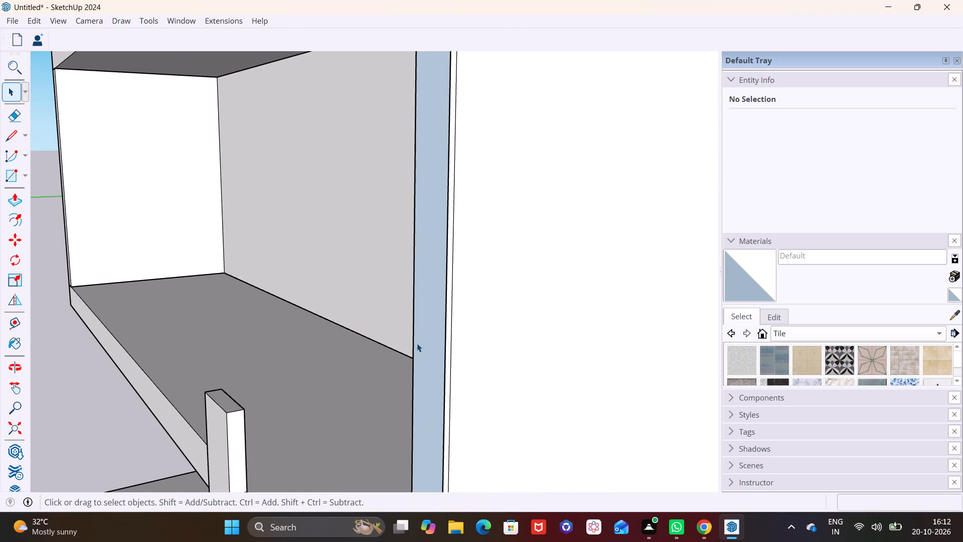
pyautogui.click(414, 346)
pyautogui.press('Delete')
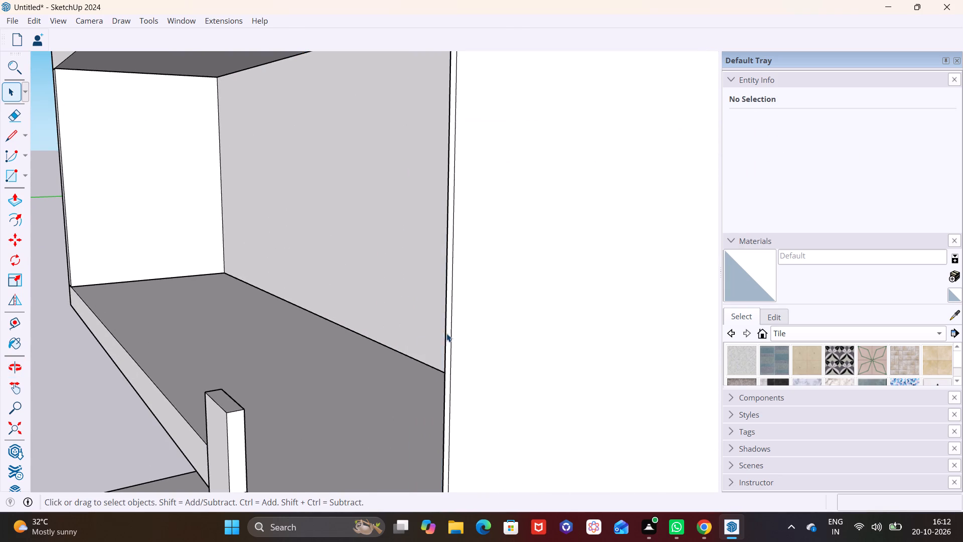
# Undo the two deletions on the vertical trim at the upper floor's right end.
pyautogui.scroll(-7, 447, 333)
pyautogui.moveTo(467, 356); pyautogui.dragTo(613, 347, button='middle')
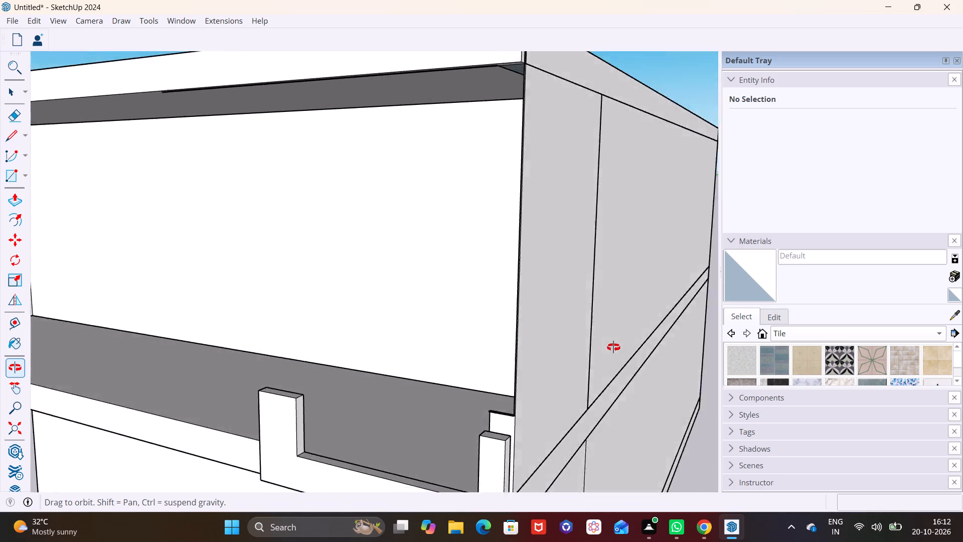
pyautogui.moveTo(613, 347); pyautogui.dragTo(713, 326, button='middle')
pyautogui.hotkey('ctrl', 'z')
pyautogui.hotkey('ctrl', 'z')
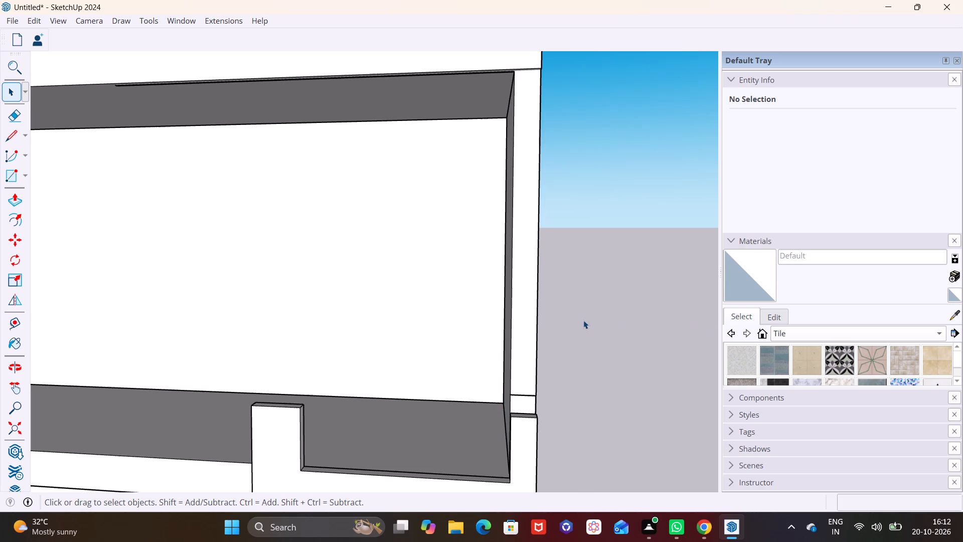
# Extrude the front face of the L-shaped trim along the roof and right wall outward by about 5".
pyautogui.moveTo(566, 313); pyautogui.dragTo(311, 329, button='middle')
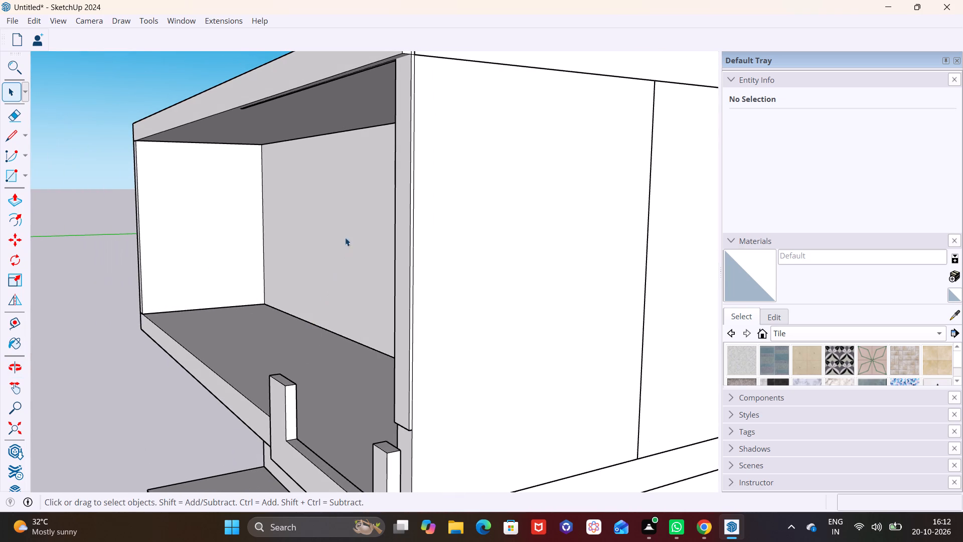
pyautogui.click(405, 179)
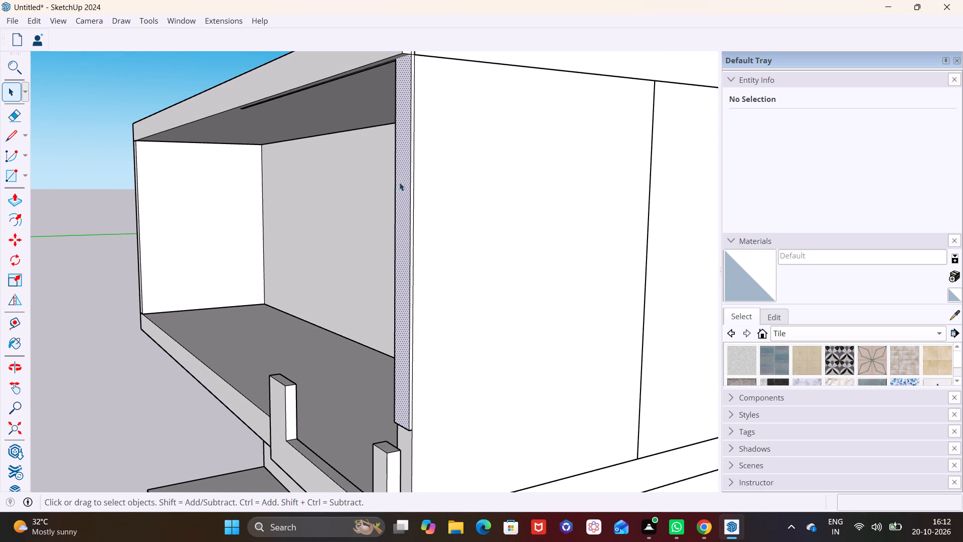
pyautogui.click(13, 198)
pyautogui.click(403, 251)
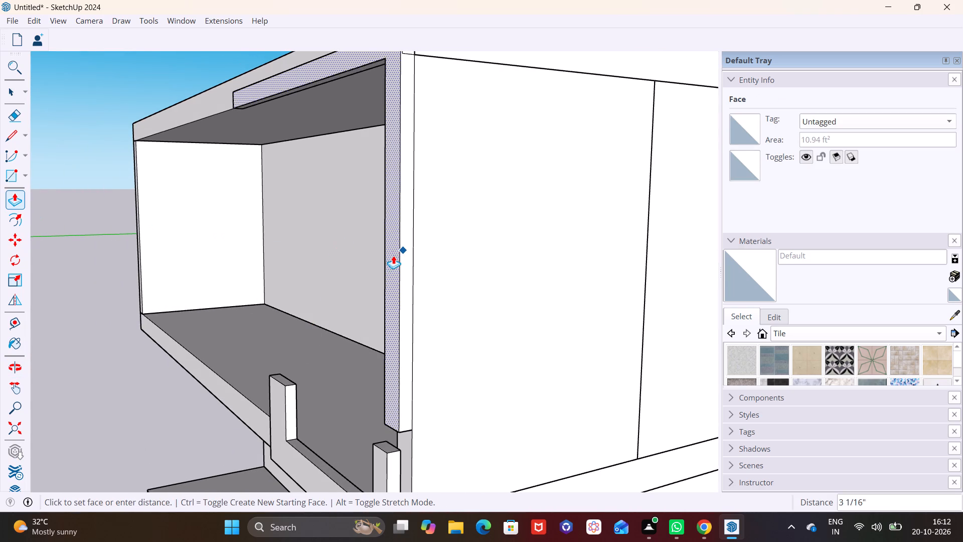
pyautogui.click(386, 257)
pyautogui.moveTo(407, 266); pyautogui.dragTo(630, 315, button='middle')
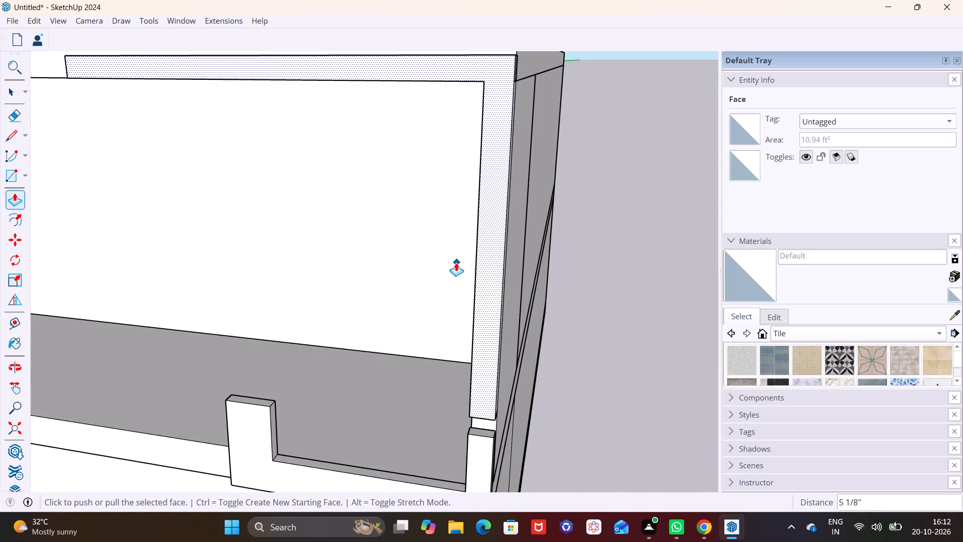
pyautogui.scroll(-6, 456, 262)
pyautogui.moveTo(451, 289); pyautogui.dragTo(605, 216, button='middle')
pyautogui.moveTo(430, 194); pyautogui.dragTo(531, 232, button='middle')
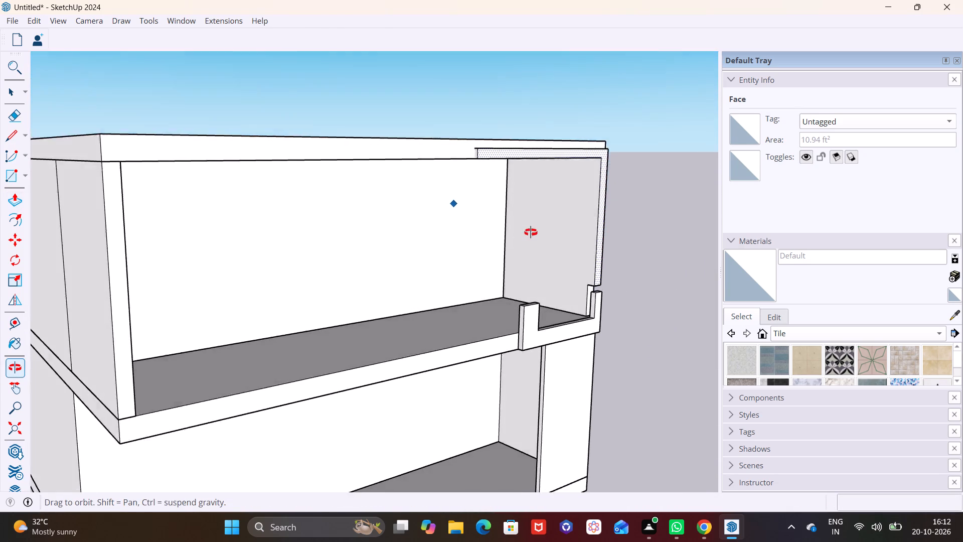
# Undo the recent edits to the upper-floor front, including the L-shaped roof-and-wall trim, the roof slab's extension and the left wall panel.
pyautogui.moveTo(531, 232); pyautogui.dragTo(589, 189, button='middle')
pyautogui.moveTo(538, 118); pyautogui.dragTo(430, 233, button='middle')
pyautogui.moveTo(427, 240); pyautogui.dragTo(510, 123, button='middle')
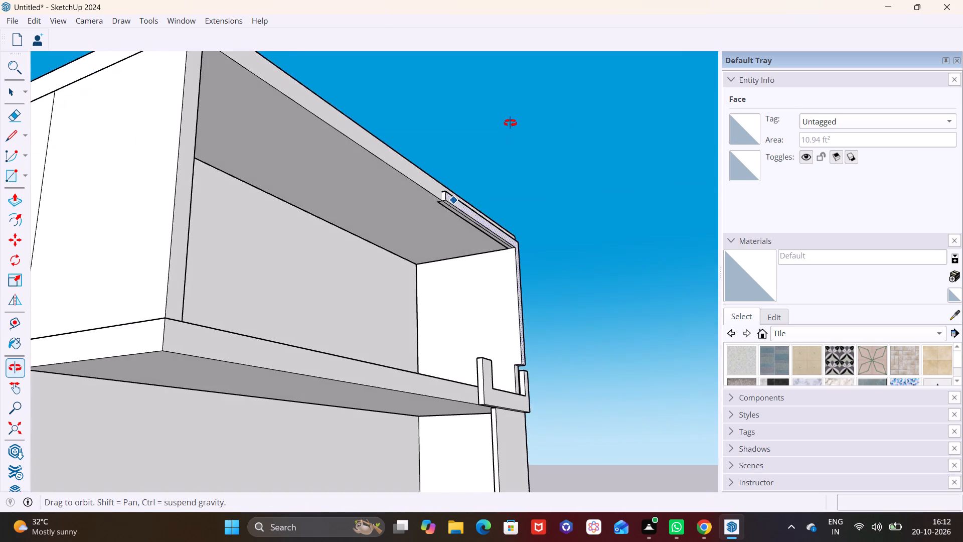
pyautogui.moveTo(510, 123); pyautogui.dragTo(519, 112, button='middle')
pyautogui.hotkey('ctrl', 'z')
pyautogui.hotkey('ctrl', 'z')
pyautogui.hotkey('ctrl', 'z')
pyautogui.hotkey('ctrl', 'z')
pyautogui.hotkey('ctrl', 'z')
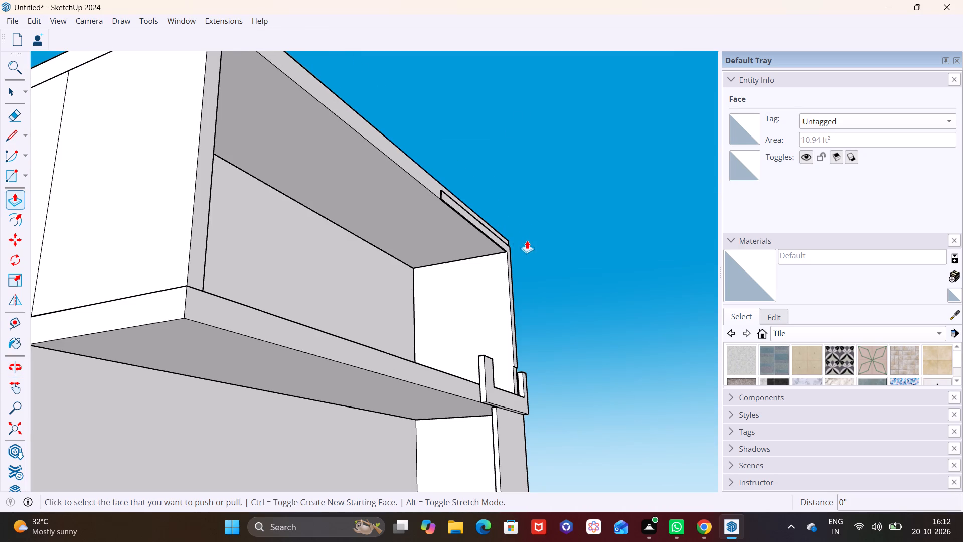
pyautogui.hotkey('ctrl', 'z')
pyautogui.hotkey('ctrl', 'z')
pyautogui.hotkey('ctrl', 'z')
pyautogui.hotkey('ctrl', 'z')
pyautogui.hotkey('ctrl', 'z')
pyautogui.hotkey('ctrl', 'z')
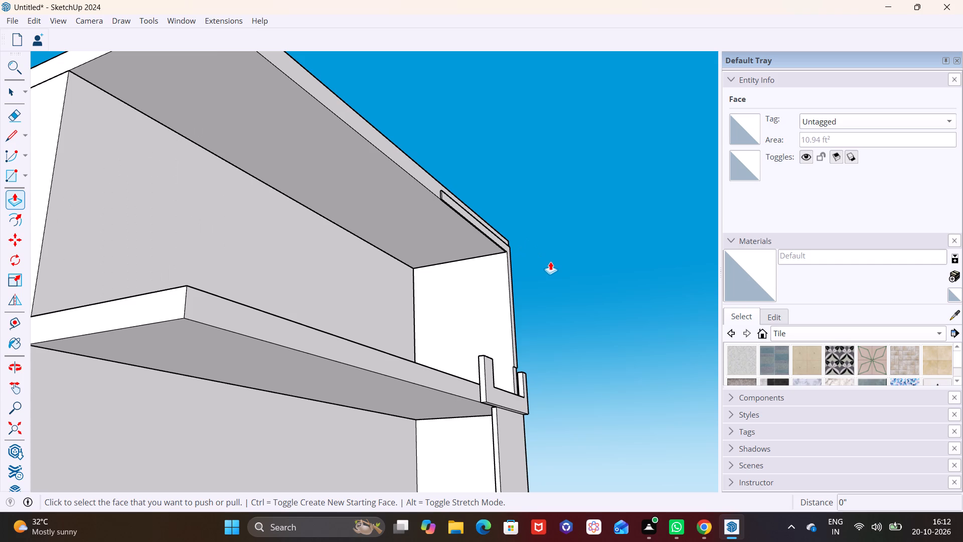
pyautogui.hotkey('ctrl', 'z')
pyautogui.hotkey('ctrl', 'z')
pyautogui.hotkey('ctrl', 'z')
pyautogui.hotkey('ctrl', 'z')
pyautogui.hotkey('ctrl', 'z')
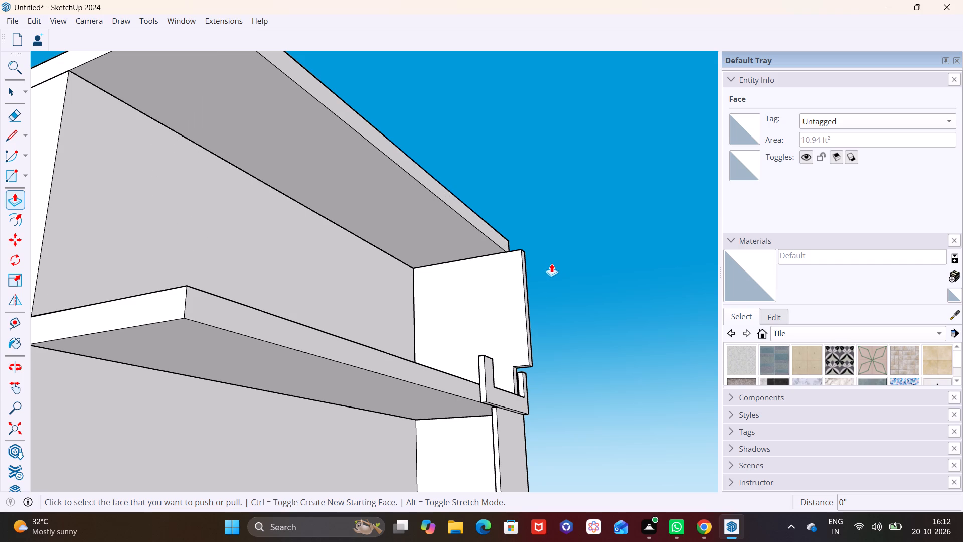
pyautogui.hotkey('ctrl', 'z')
pyautogui.hotkey('ctrl', 'z')
pyautogui.keyDown('ctrl'); pyautogui.moveTo(546, 267); pyautogui.dragTo(371, 340, button='middle'); pyautogui.keyUp('ctrl')
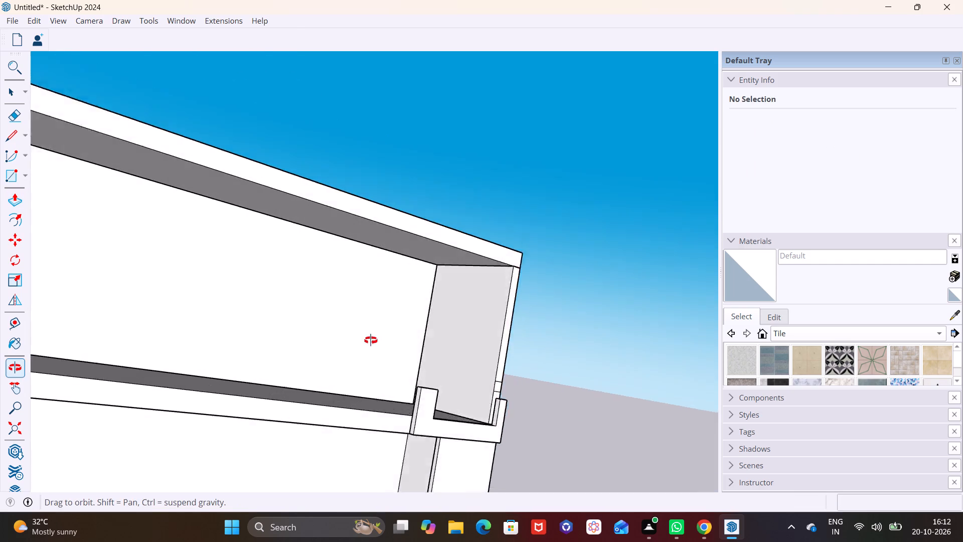
pyautogui.keyDown('ctrl'); pyautogui.moveTo(371, 340); pyautogui.dragTo(318, 345, button='middle'); pyautogui.keyUp('ctrl')
pyautogui.hotkey('ctrl', 'z')
# Draw a rectangle about 6" by 7'6" on the upper floor slab, along the left edge of its front projection.
pyautogui.keyDown('shift'); pyautogui.moveTo(432, 326); pyautogui.dragTo(730, 312, button='middle'); pyautogui.keyUp('shift')
pyautogui.keyDown('shift'); pyautogui.scroll(1, 730, 312); pyautogui.keyUp('shift')
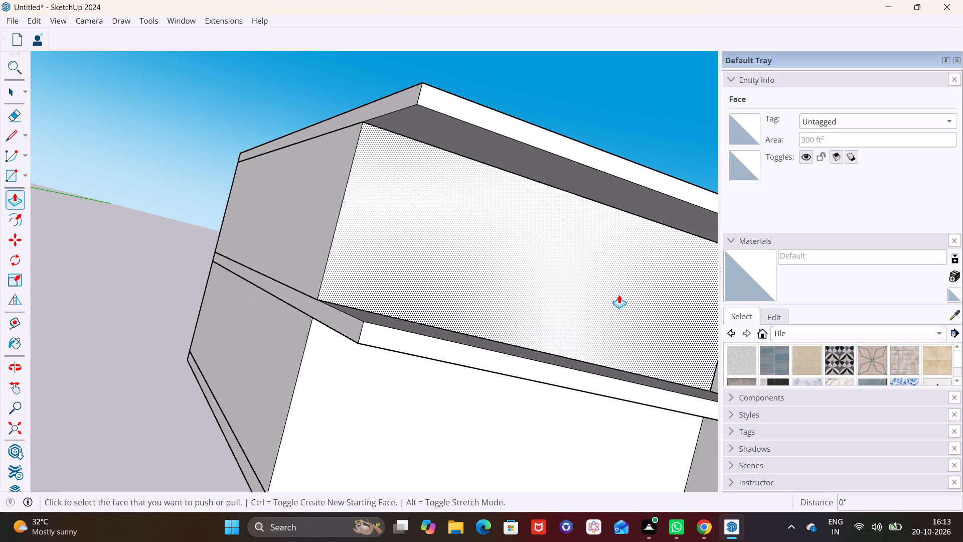
pyautogui.moveTo(544, 298); pyautogui.dragTo(369, 300, button='middle')
pyautogui.moveTo(237, 267); pyautogui.dragTo(408, 377, button='middle')
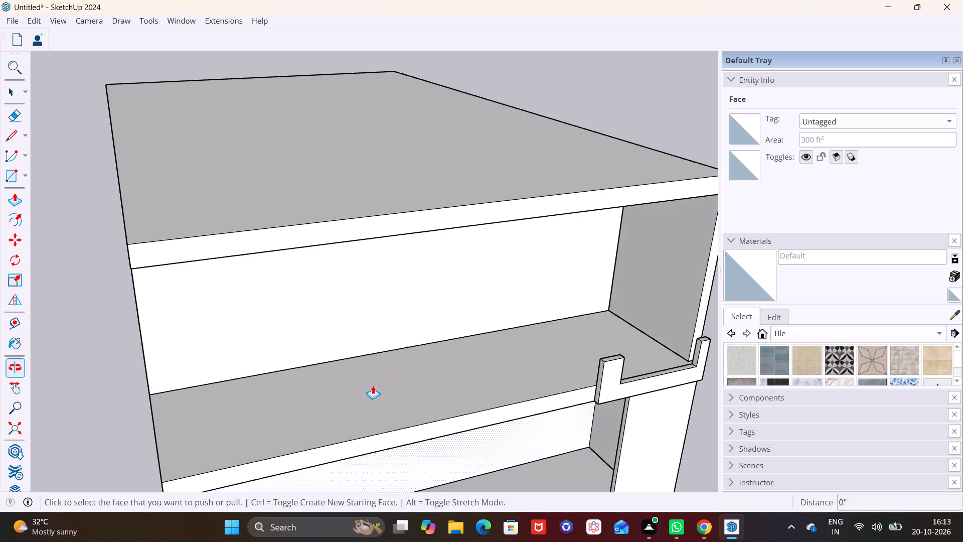
pyautogui.keyDown('shift'); pyautogui.moveTo(368, 380); pyautogui.dragTo(364, 283, button='middle'); pyautogui.keyUp('shift')
pyautogui.scroll(3, 275, 288)
pyautogui.moveTo(263, 291); pyautogui.dragTo(313, 263, button='middle')
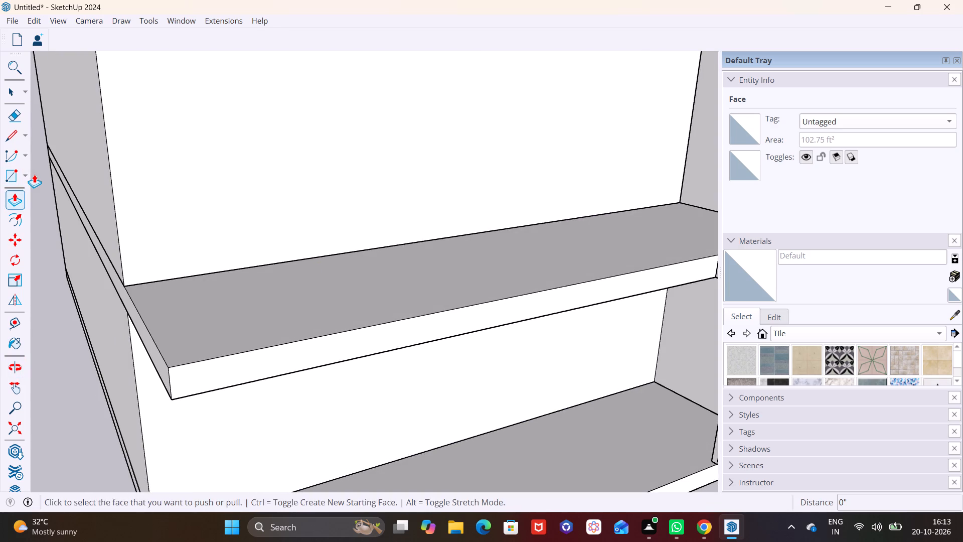
pyautogui.click(25, 171)
pyautogui.click(33, 192)
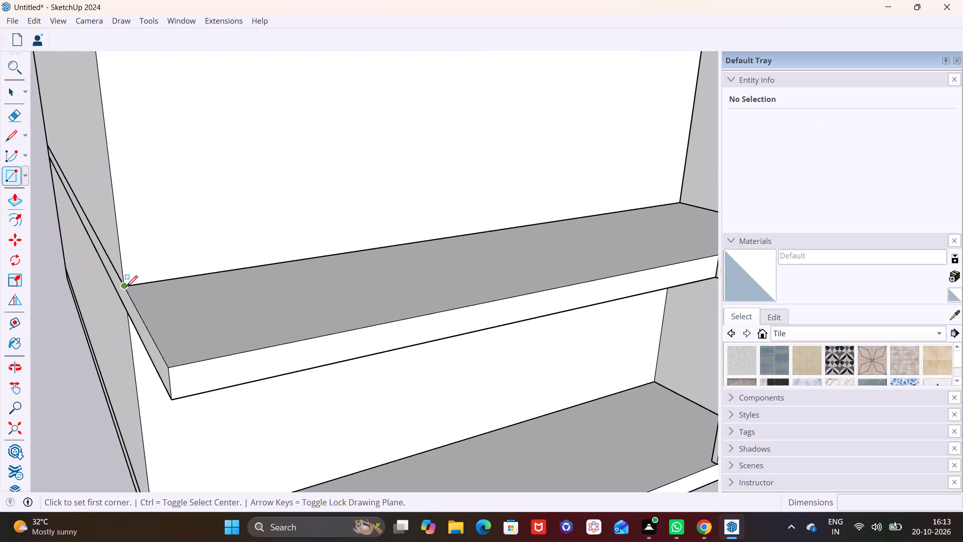
pyautogui.click(126, 287)
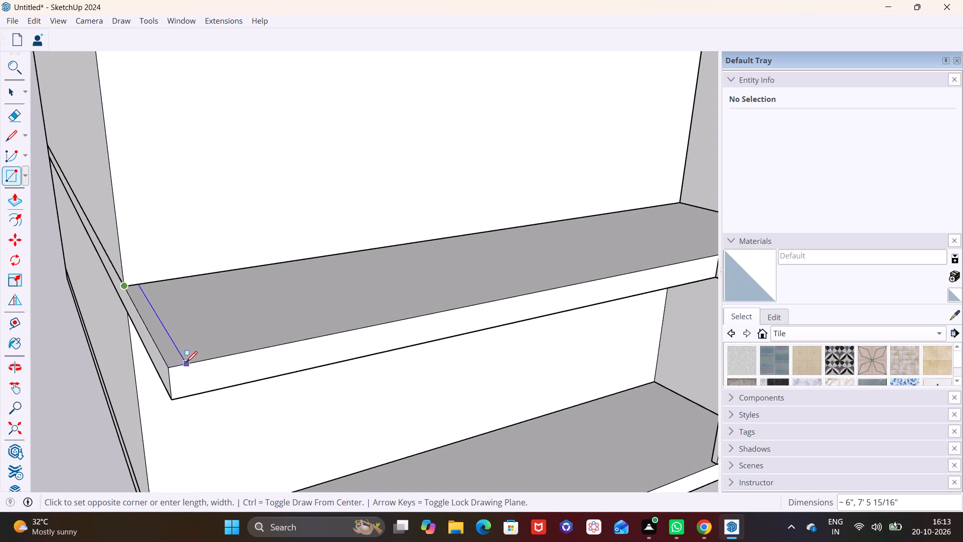
pyautogui.click(186, 362)
# Extrude the narrow rectangle at the upper slab's left edge upward to the underside of the roof slab as a side wall.
pyautogui.click(12, 95)
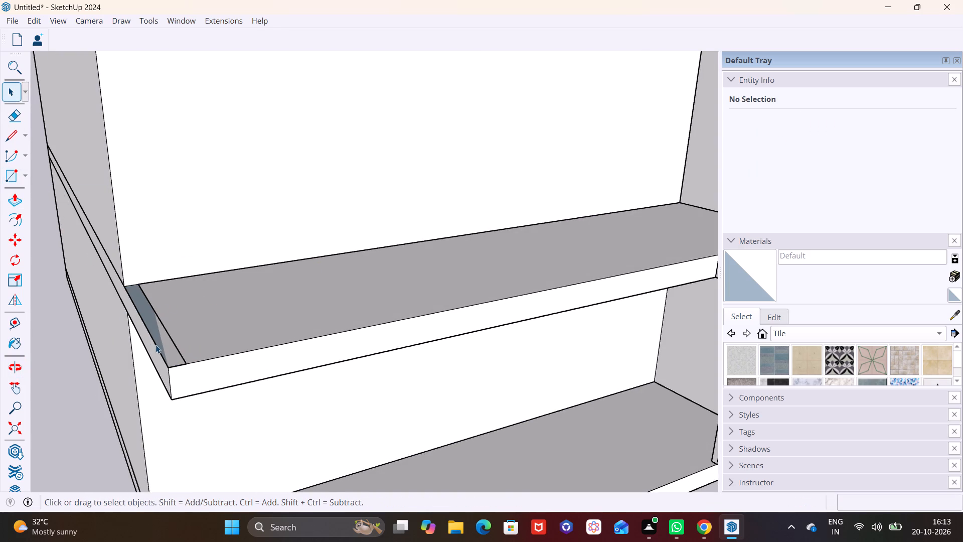
pyautogui.click(159, 342)
pyautogui.click(9, 202)
pyautogui.moveTo(155, 322); pyautogui.dragTo(160, 320)
pyautogui.moveTo(166, 333); pyautogui.dragTo(166, 328)
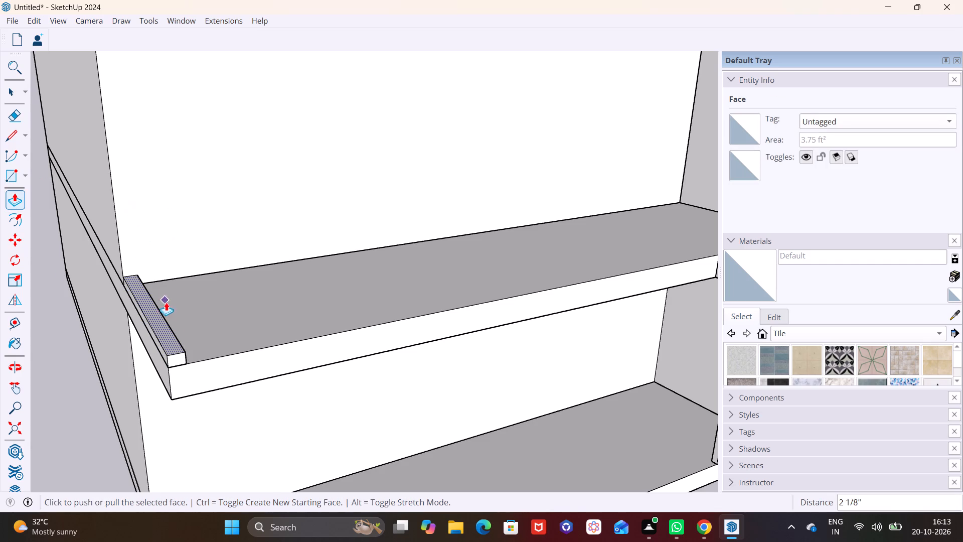
pyautogui.click(160, 324)
pyautogui.scroll(-8, 141, 193)
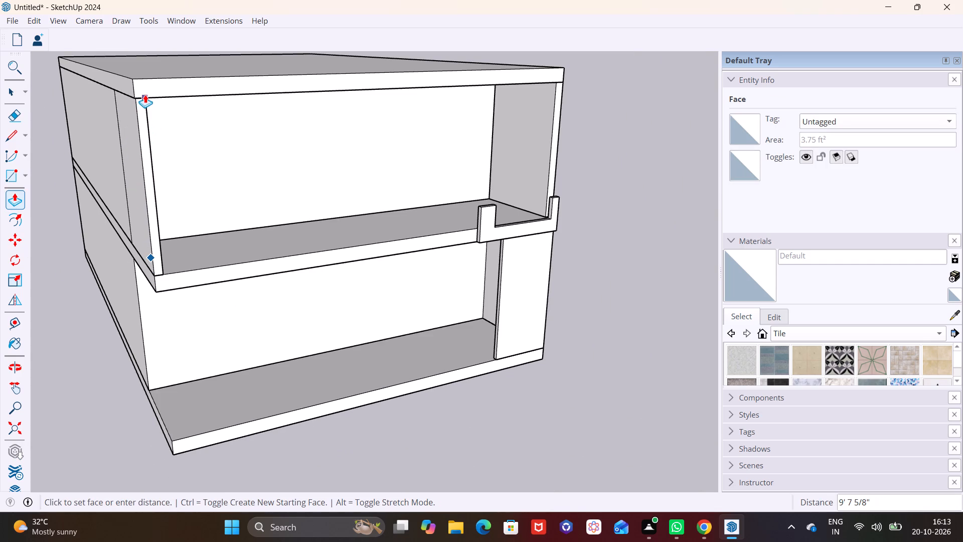
pyautogui.click(139, 94)
# Extrude the roof slab's front face outward to line up with the left side wall's front, and close the slab group.
pyautogui.moveTo(160, 98); pyautogui.dragTo(135, 32, button='middle')
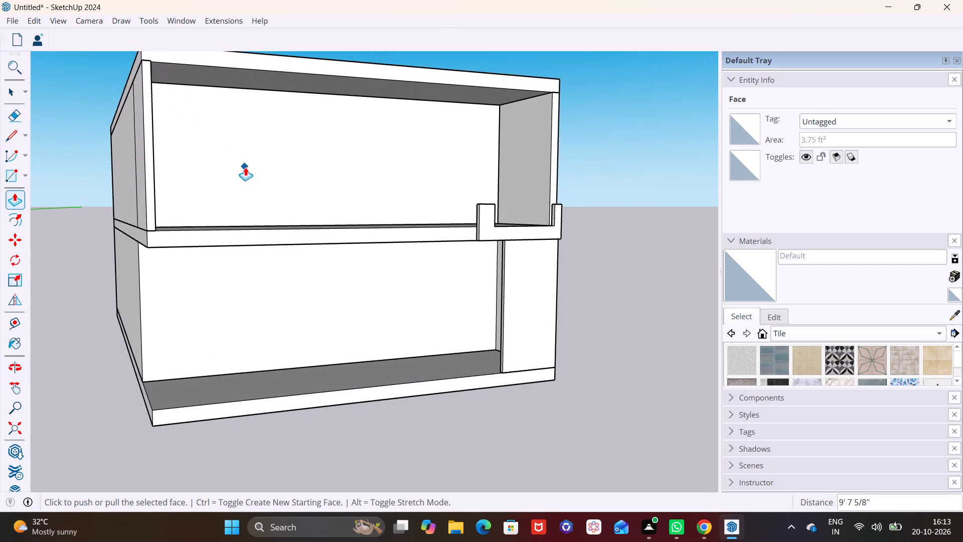
pyautogui.keyDown('shift'); pyautogui.moveTo(240, 175); pyautogui.dragTo(203, 269, button='middle'); pyautogui.keyUp('shift')
pyautogui.moveTo(216, 296); pyautogui.dragTo(32, 210, button='middle')
pyautogui.scroll(6, 64, 159)
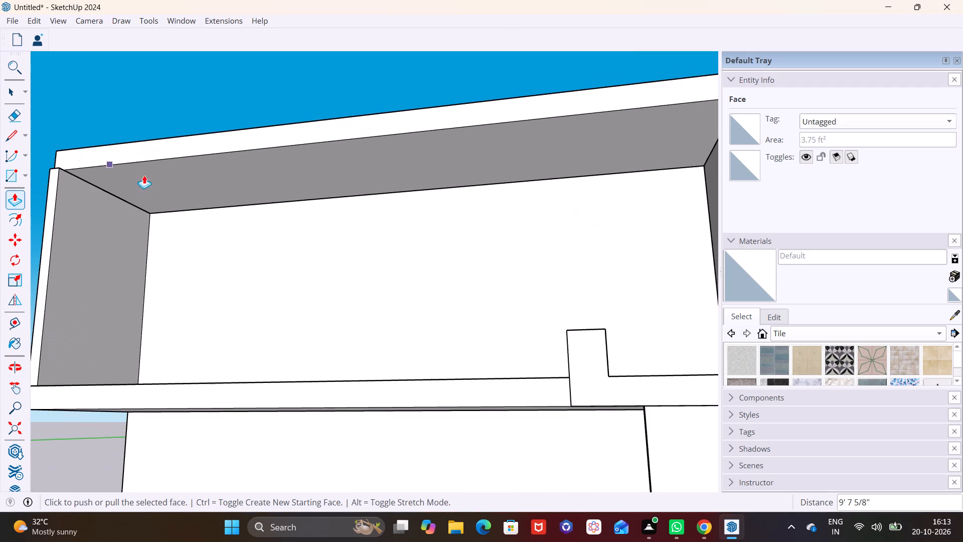
pyautogui.moveTo(265, 209); pyautogui.dragTo(265, 223, button='middle')
pyautogui.moveTo(272, 241); pyautogui.dragTo(281, 359, button='middle')
pyautogui.press('space')
pyautogui.doubleClick(331, 257)
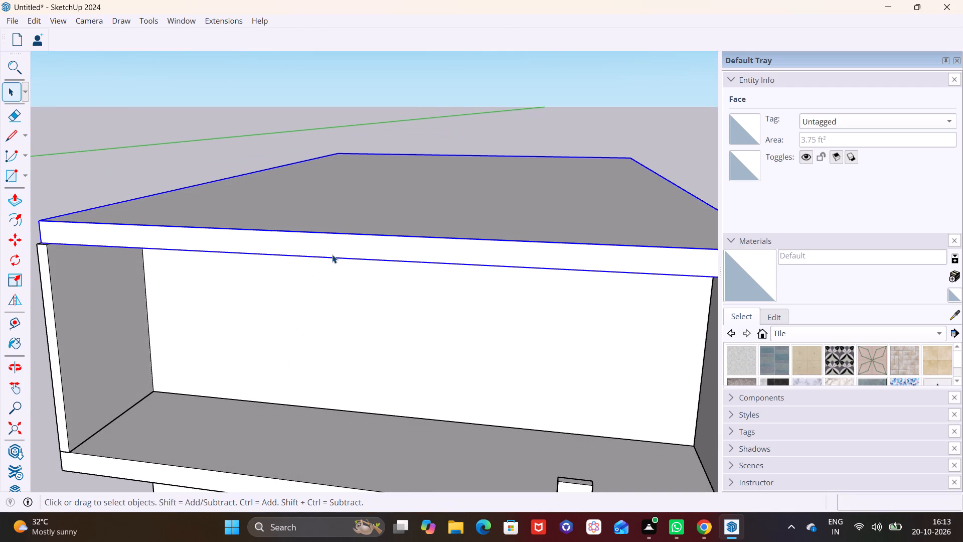
pyautogui.doubleClick(335, 252)
pyautogui.doubleClick(298, 238)
pyautogui.click(282, 238)
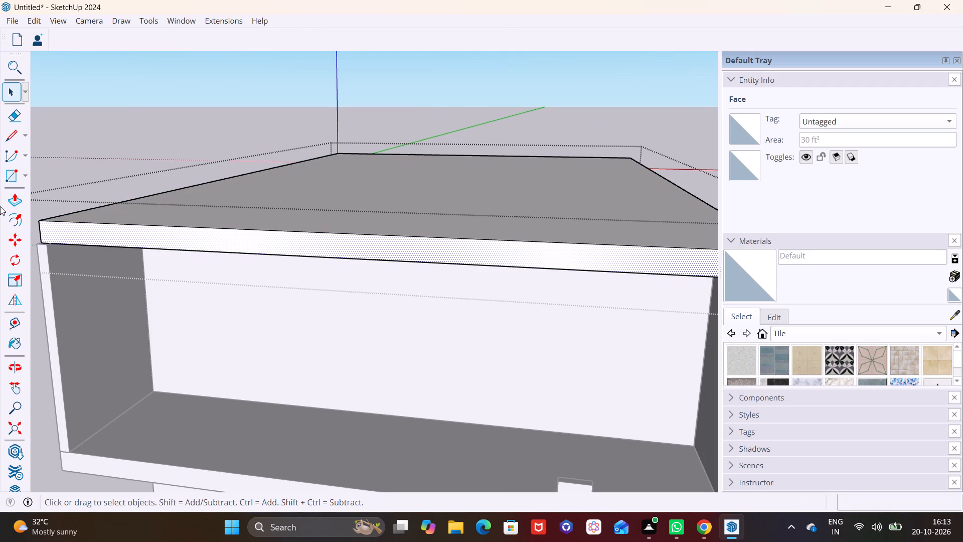
pyautogui.click(14, 197)
pyautogui.click(98, 233)
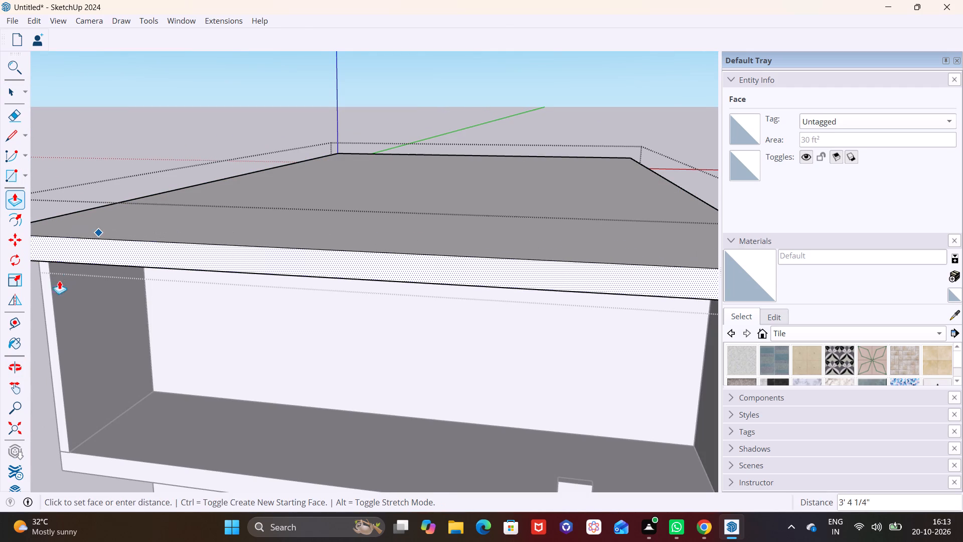
pyautogui.click(51, 289)
pyautogui.scroll(-3, 222, 273)
pyautogui.moveTo(480, 297); pyautogui.dragTo(326, 232, button='middle')
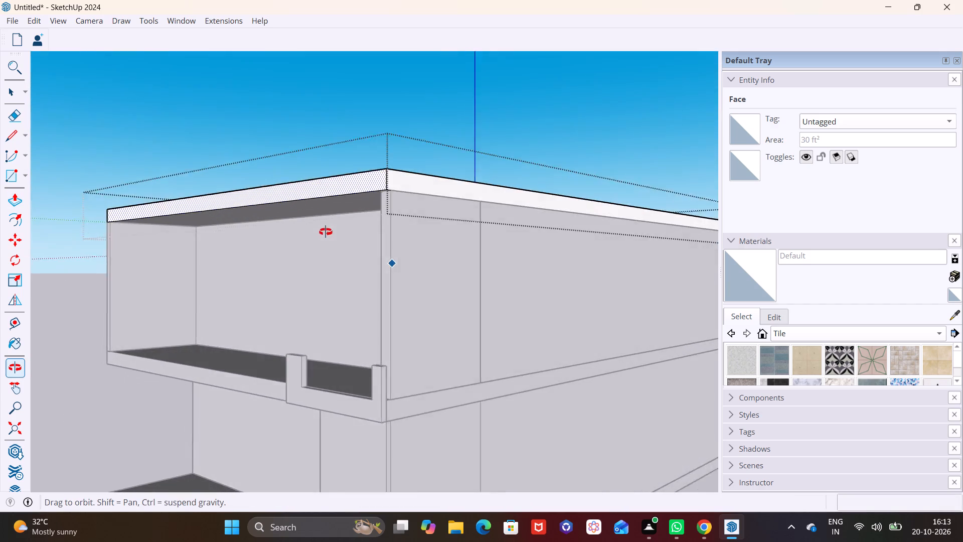
pyautogui.moveTo(326, 232); pyautogui.dragTo(298, 225, button='middle')
pyautogui.press('space')
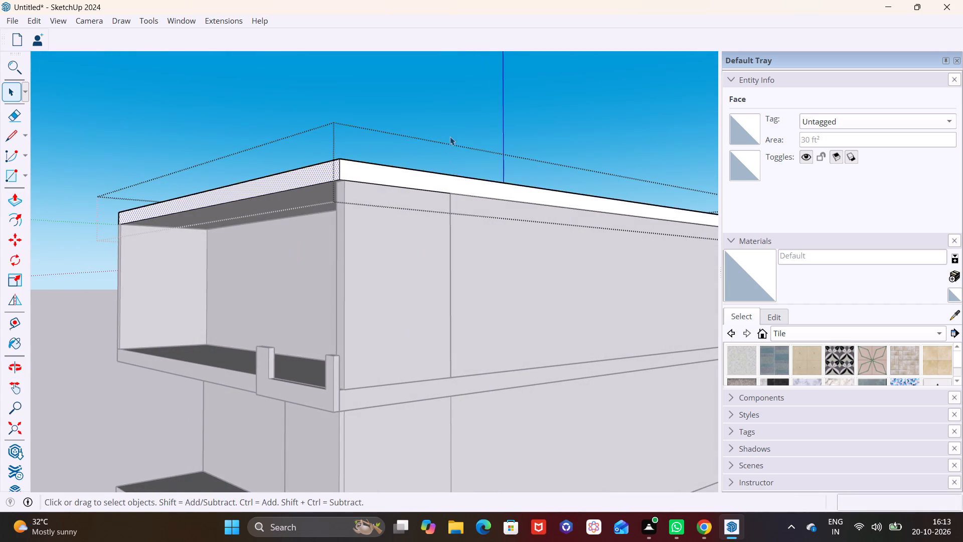
pyautogui.click(452, 129)
# Extrude the narrow front end face of the upper floor's right wall outward about 3 1/2" to meet the roof slab's front.
pyautogui.moveTo(301, 198); pyautogui.dragTo(389, 201, button='middle')
pyautogui.scroll(-1, 395, 198)
pyautogui.scroll(3, 416, 190)
pyautogui.moveTo(410, 206); pyautogui.dragTo(384, 184, button='middle')
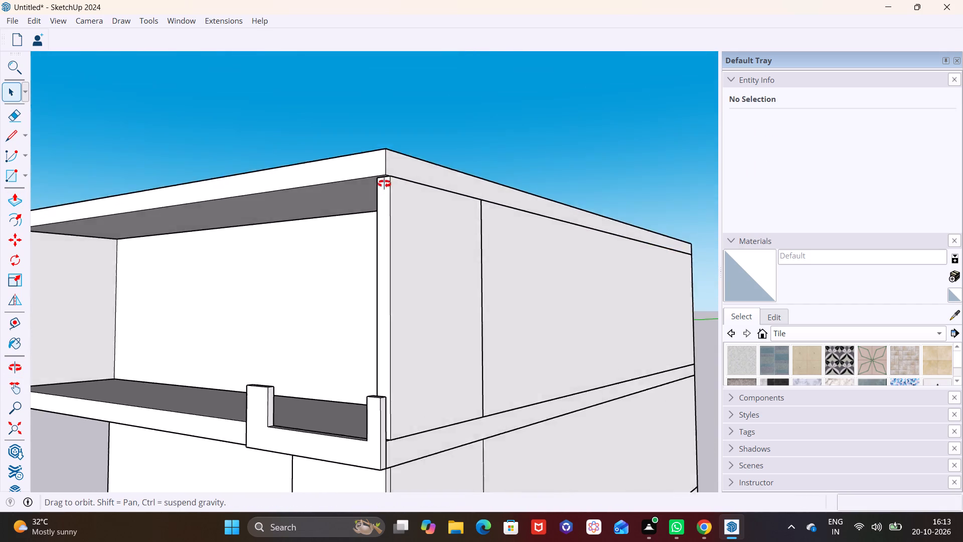
pyautogui.moveTo(384, 184); pyautogui.dragTo(367, 106, button='middle')
pyautogui.scroll(2, 368, 220)
pyautogui.moveTo(364, 225); pyautogui.dragTo(248, 240, button='middle')
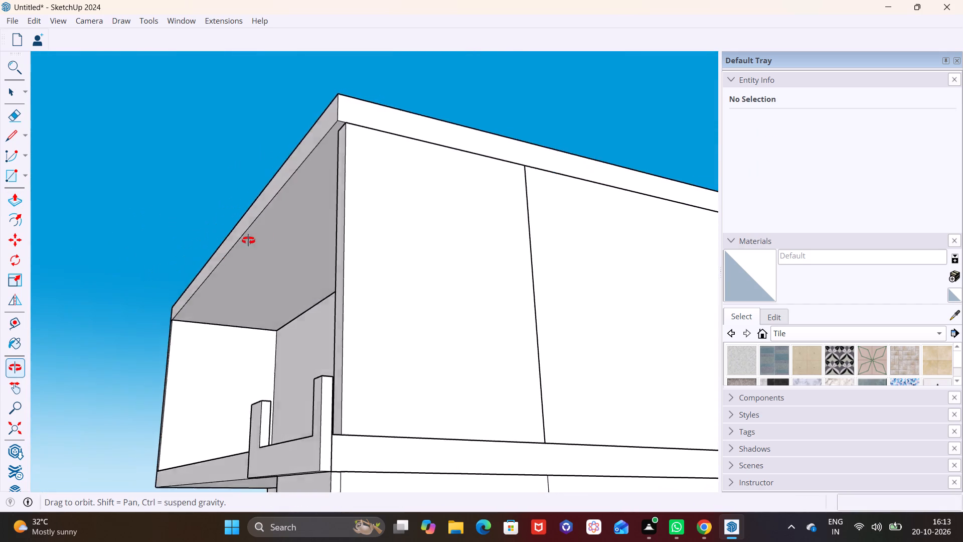
pyautogui.moveTo(248, 240); pyautogui.dragTo(240, 285, button='middle')
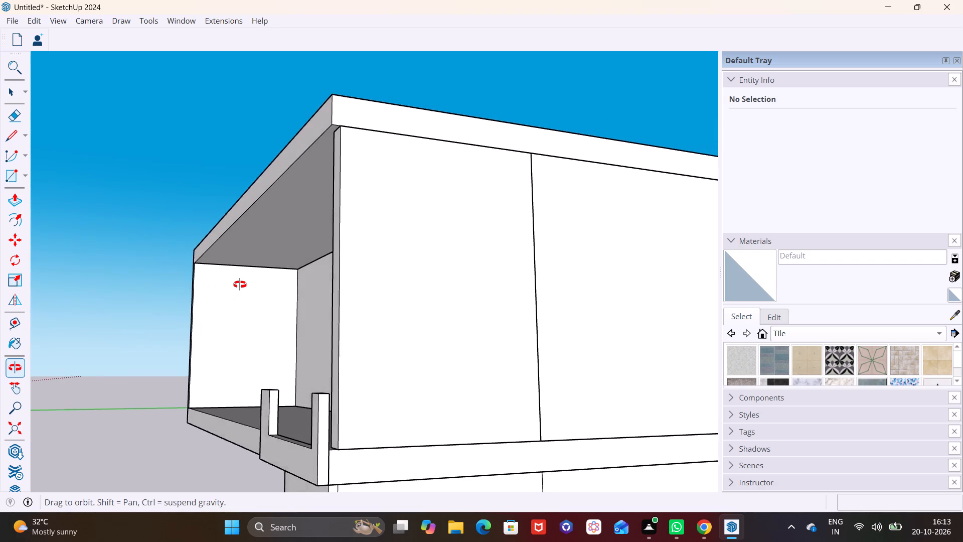
pyautogui.moveTo(240, 285); pyautogui.dragTo(291, 301, button='middle')
pyautogui.click(291, 301)
pyautogui.scroll(2, 319, 305)
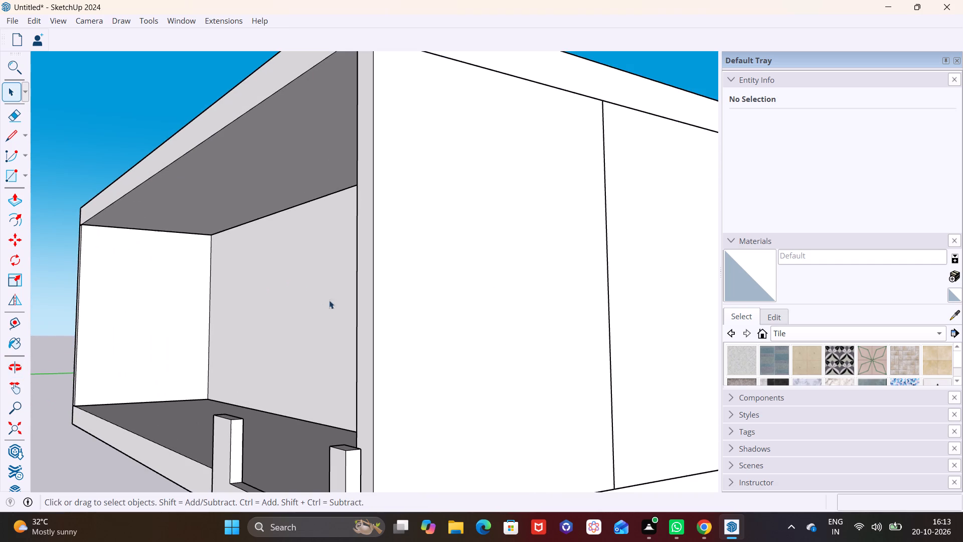
pyautogui.click(370, 274)
pyautogui.click(370, 275)
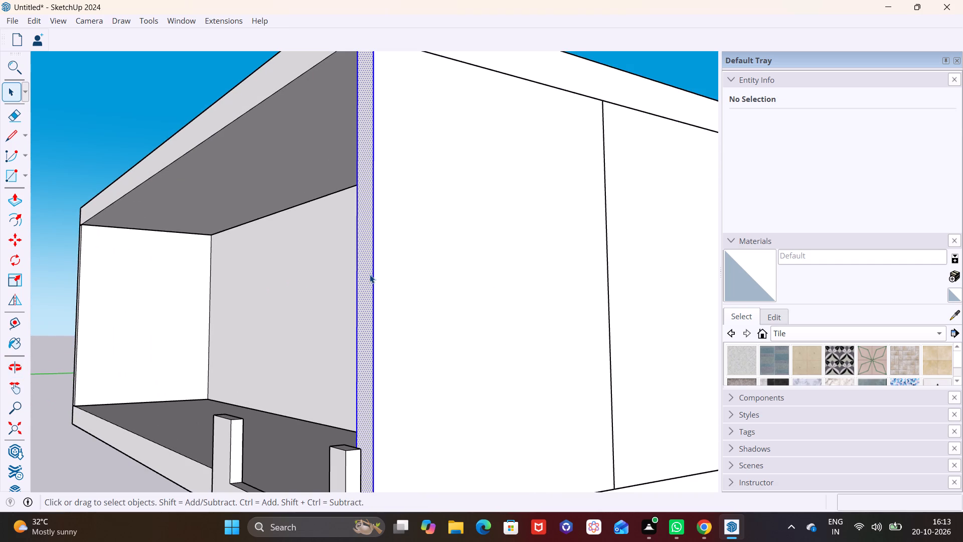
pyautogui.click(363, 271)
pyautogui.click(366, 269)
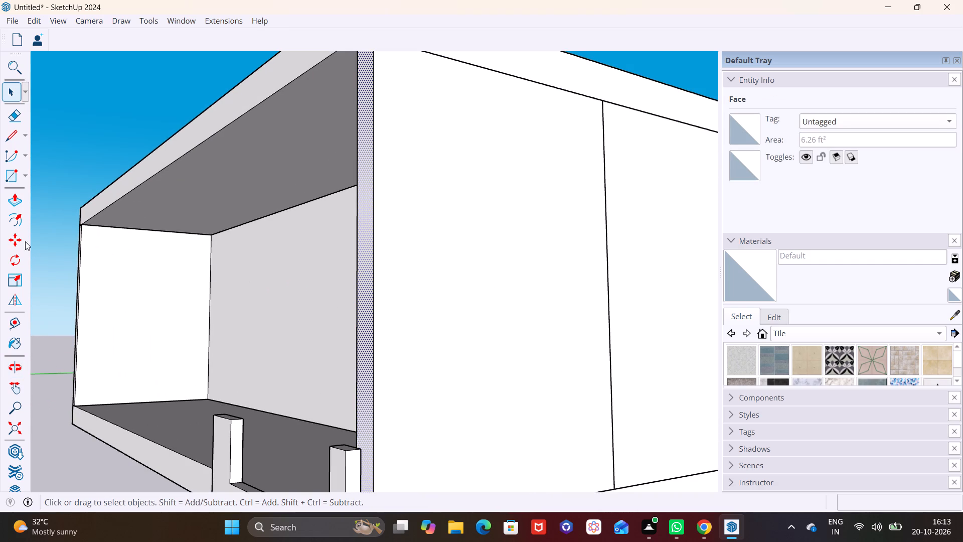
pyautogui.click(18, 201)
pyautogui.hscroll(-1, 415, 116)
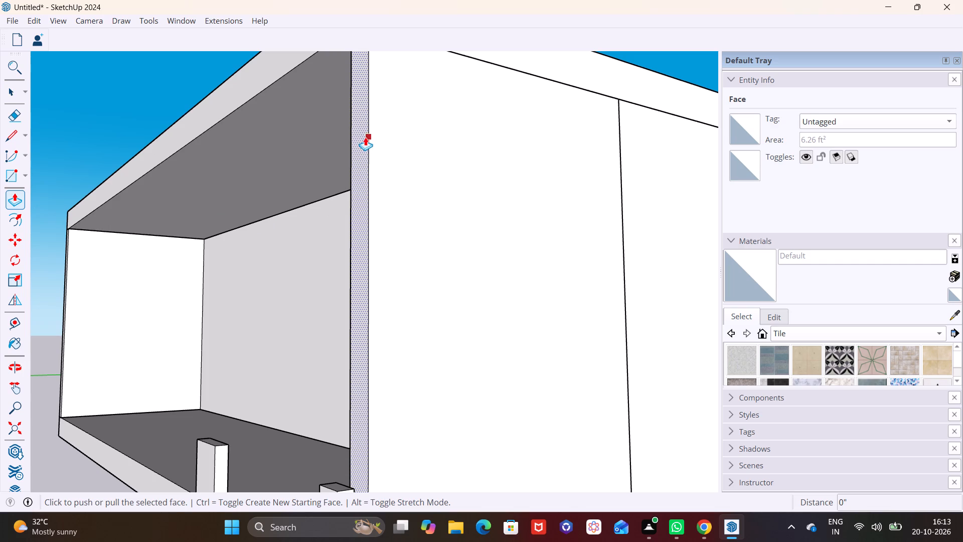
pyautogui.click(362, 139)
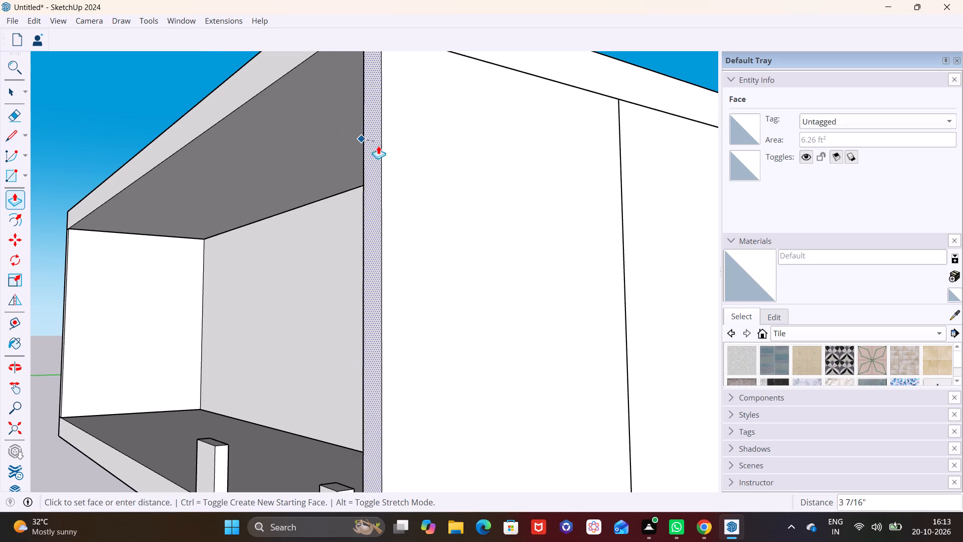
pyautogui.scroll(3, 341, 441)
pyautogui.scroll(-8, 345, 423)
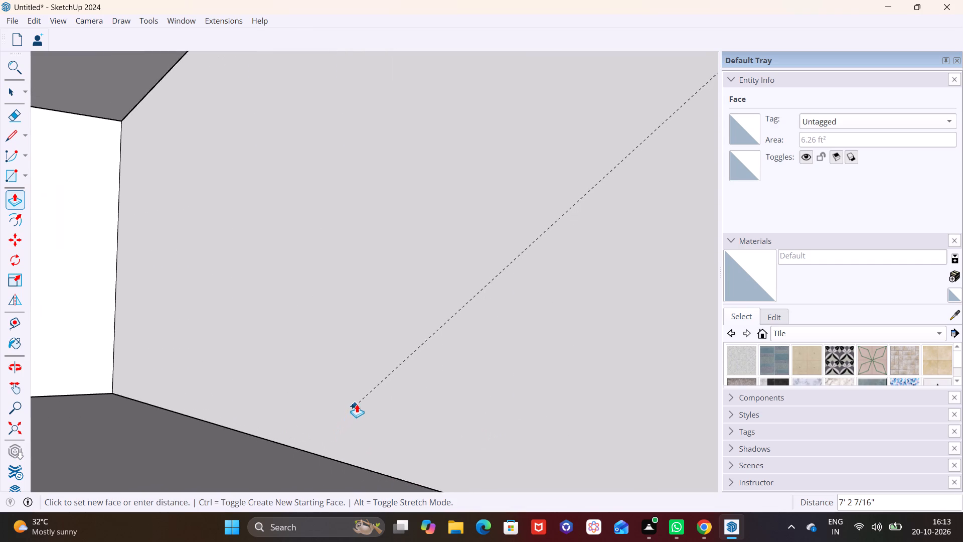
pyautogui.scroll(-9, 357, 404)
pyautogui.click(367, 143)
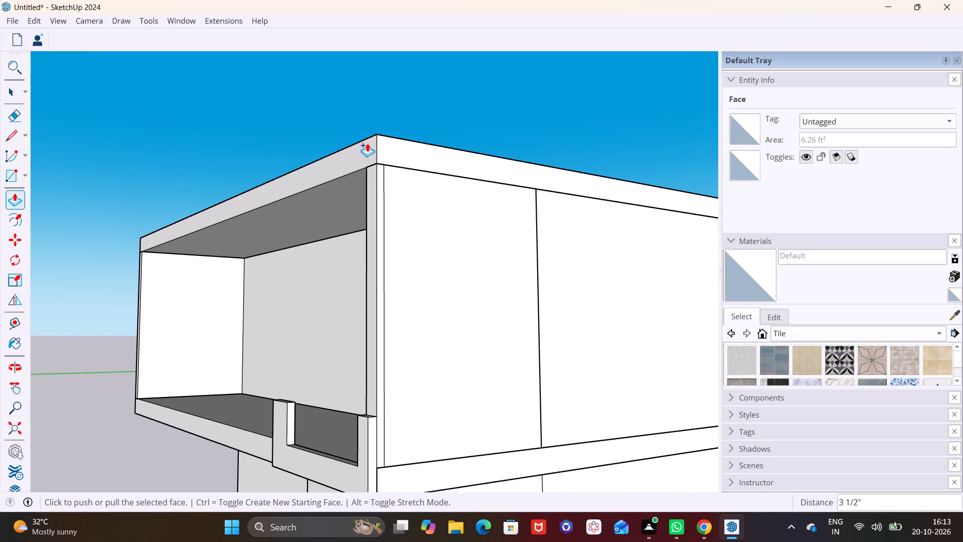
pyautogui.press('space')
# Draw a rectangle about 3'6" by 12' on the upper-floor front, from the roof's top left corner to the floor slab's bottom edge.
pyautogui.moveTo(398, 340); pyautogui.dragTo(244, 343, button='middle')
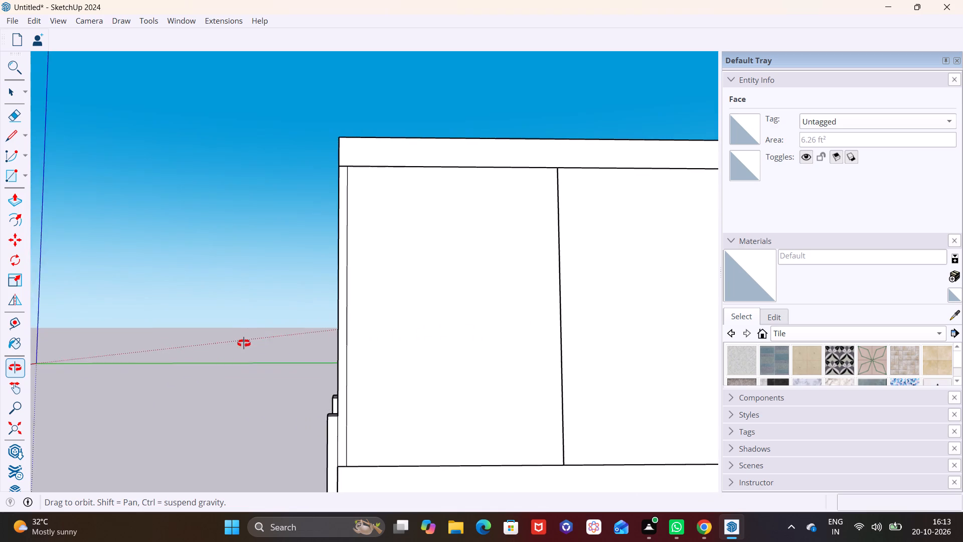
pyautogui.moveTo(244, 343); pyautogui.dragTo(636, 391, button='middle')
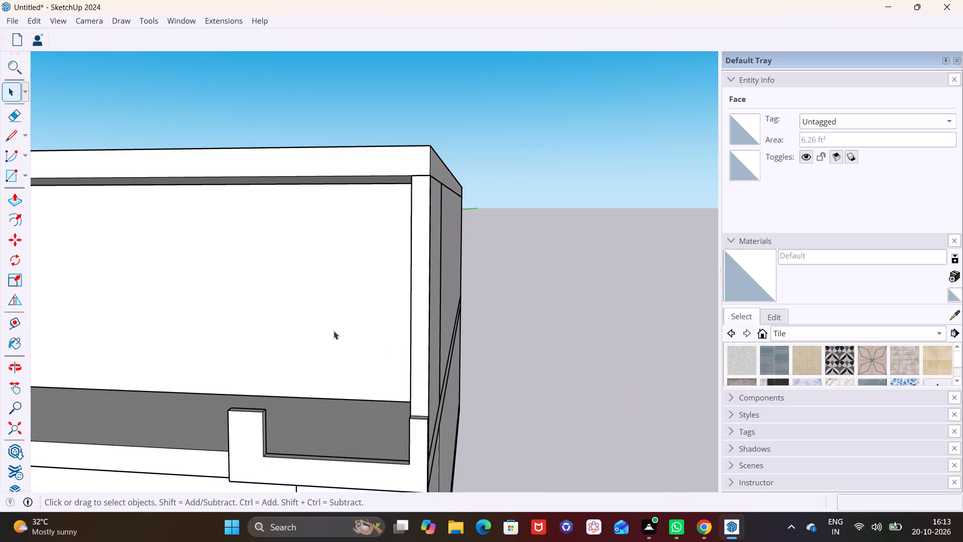
pyautogui.keyDown('shift'); pyautogui.moveTo(334, 331); pyautogui.dragTo(445, 340, button='middle'); pyautogui.keyUp('shift')
pyautogui.scroll(-2, 447, 337)
pyautogui.scroll(-2, 377, 330)
pyautogui.keyDown('shift'); pyautogui.moveTo(376, 330); pyautogui.dragTo(515, 335, button='middle'); pyautogui.keyUp('shift')
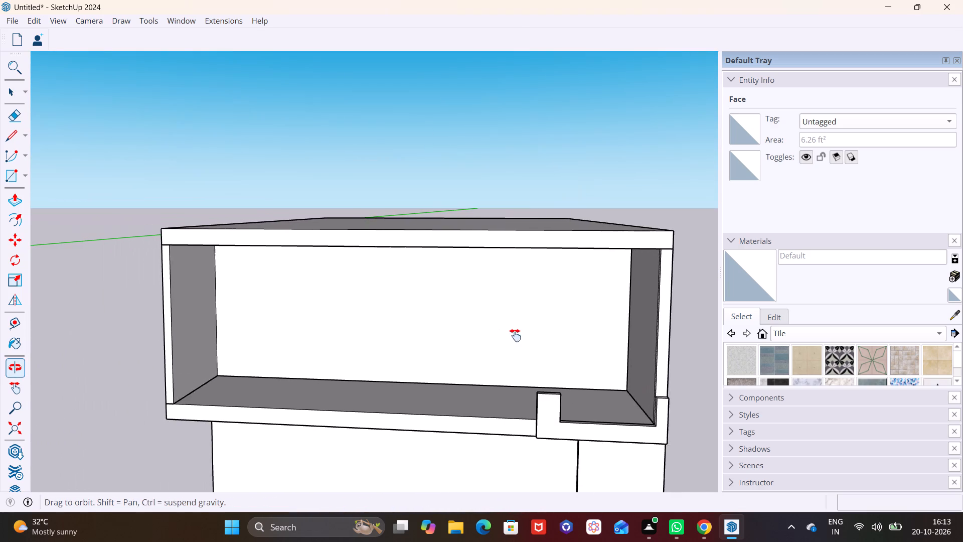
pyautogui.keyDown('shift'); pyautogui.moveTo(515, 335); pyautogui.dragTo(541, 338, button='middle'); pyautogui.keyUp('shift')
pyautogui.moveTo(350, 353); pyautogui.dragTo(378, 342, button='middle')
pyautogui.moveTo(302, 336); pyautogui.dragTo(266, 288, button='middle')
pyautogui.click(27, 175)
pyautogui.moveTo(32, 189); pyautogui.dragTo(39, 189)
pyautogui.click(160, 170)
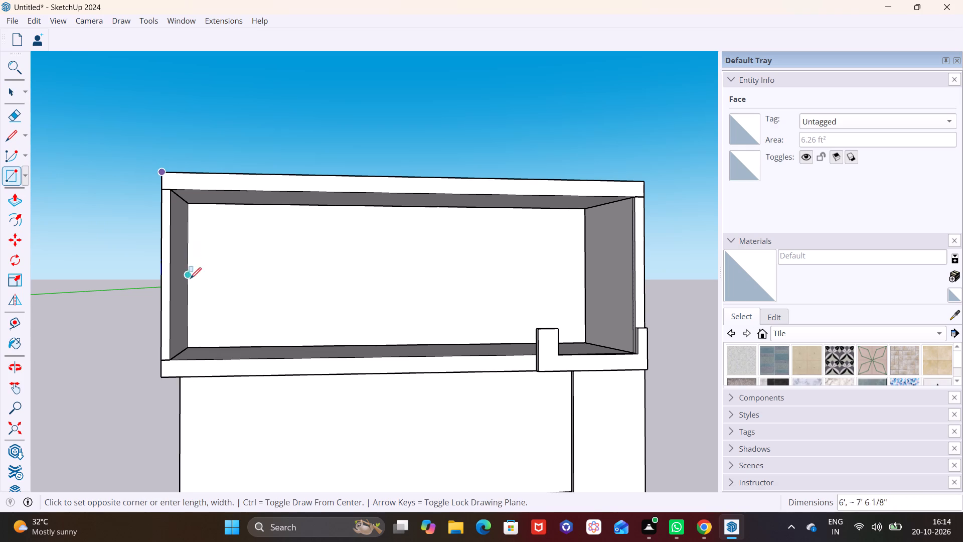
pyautogui.click(223, 374)
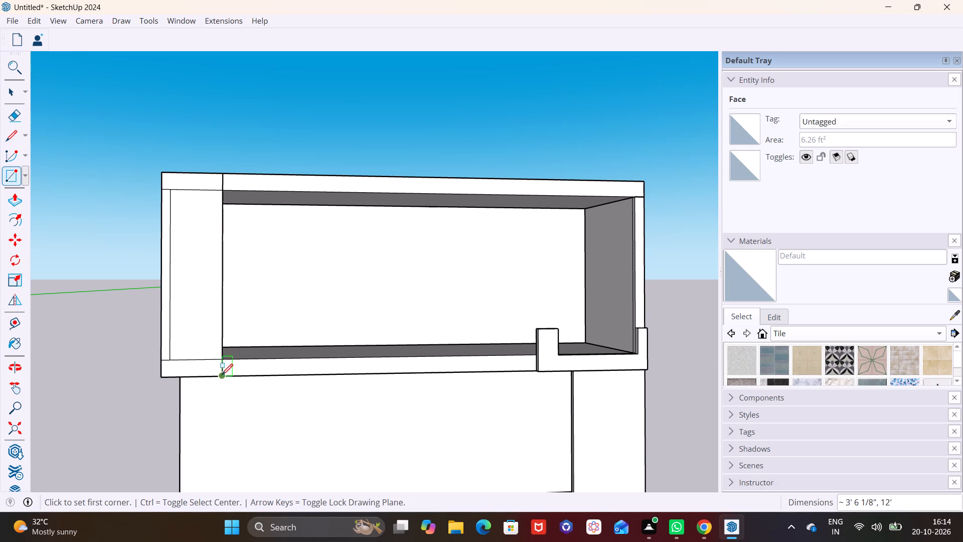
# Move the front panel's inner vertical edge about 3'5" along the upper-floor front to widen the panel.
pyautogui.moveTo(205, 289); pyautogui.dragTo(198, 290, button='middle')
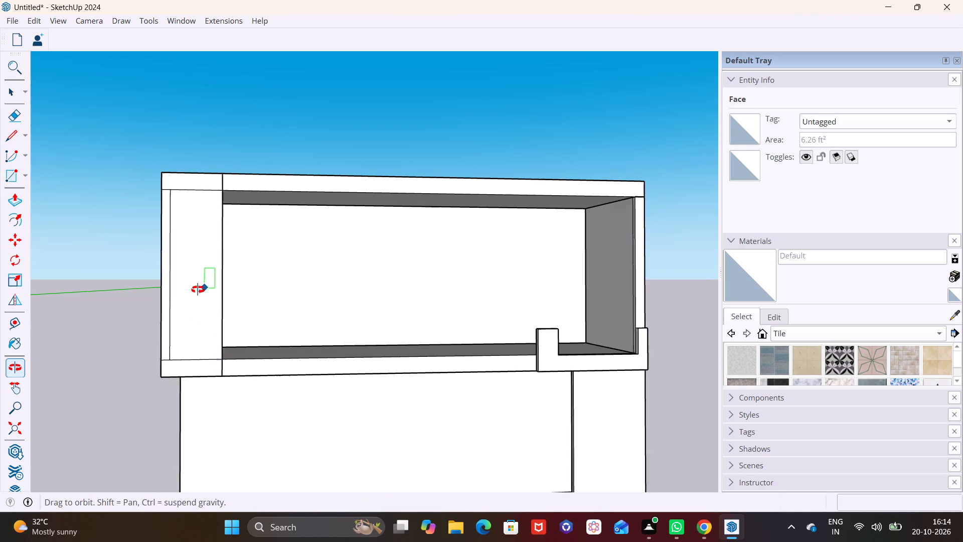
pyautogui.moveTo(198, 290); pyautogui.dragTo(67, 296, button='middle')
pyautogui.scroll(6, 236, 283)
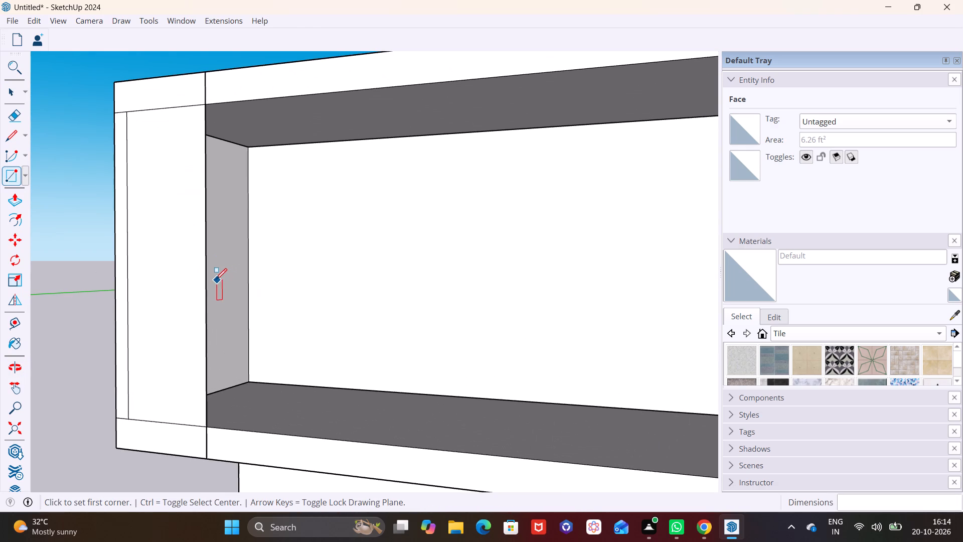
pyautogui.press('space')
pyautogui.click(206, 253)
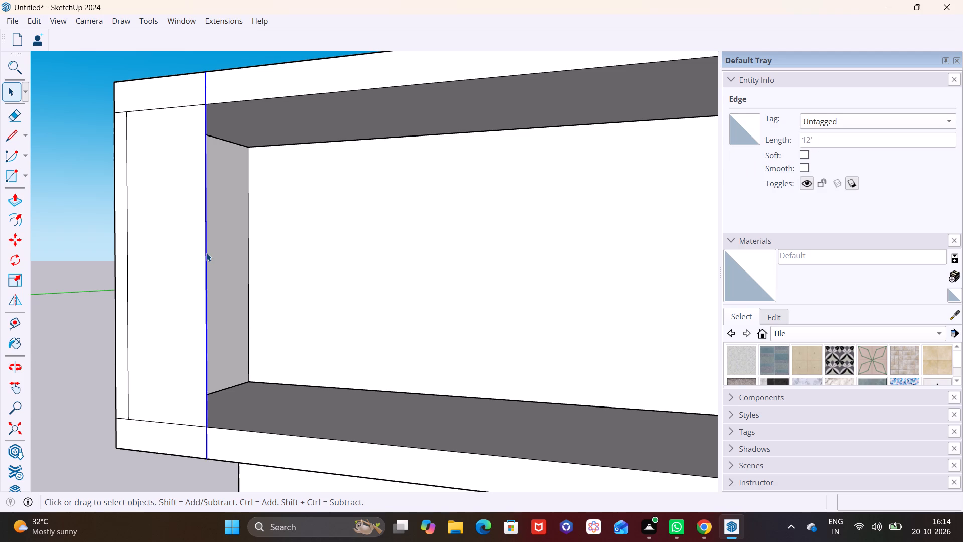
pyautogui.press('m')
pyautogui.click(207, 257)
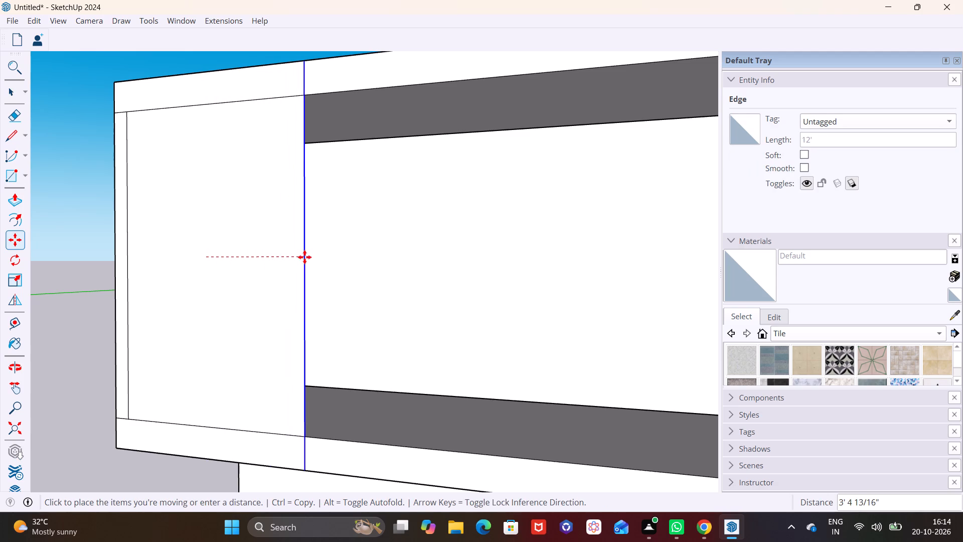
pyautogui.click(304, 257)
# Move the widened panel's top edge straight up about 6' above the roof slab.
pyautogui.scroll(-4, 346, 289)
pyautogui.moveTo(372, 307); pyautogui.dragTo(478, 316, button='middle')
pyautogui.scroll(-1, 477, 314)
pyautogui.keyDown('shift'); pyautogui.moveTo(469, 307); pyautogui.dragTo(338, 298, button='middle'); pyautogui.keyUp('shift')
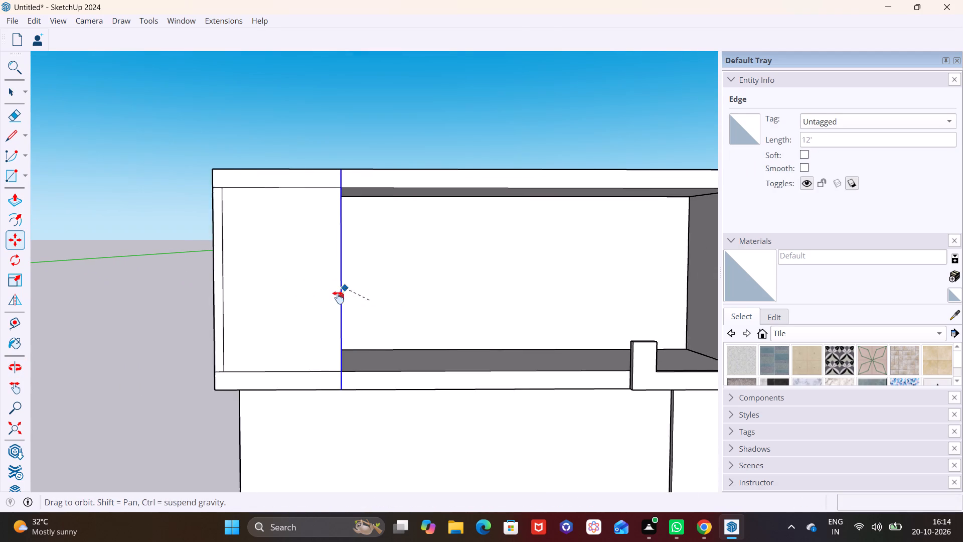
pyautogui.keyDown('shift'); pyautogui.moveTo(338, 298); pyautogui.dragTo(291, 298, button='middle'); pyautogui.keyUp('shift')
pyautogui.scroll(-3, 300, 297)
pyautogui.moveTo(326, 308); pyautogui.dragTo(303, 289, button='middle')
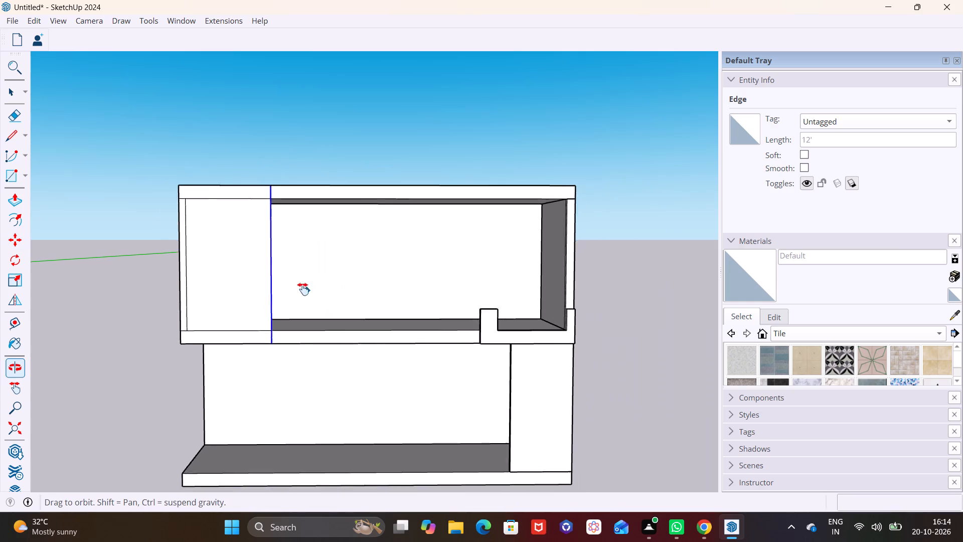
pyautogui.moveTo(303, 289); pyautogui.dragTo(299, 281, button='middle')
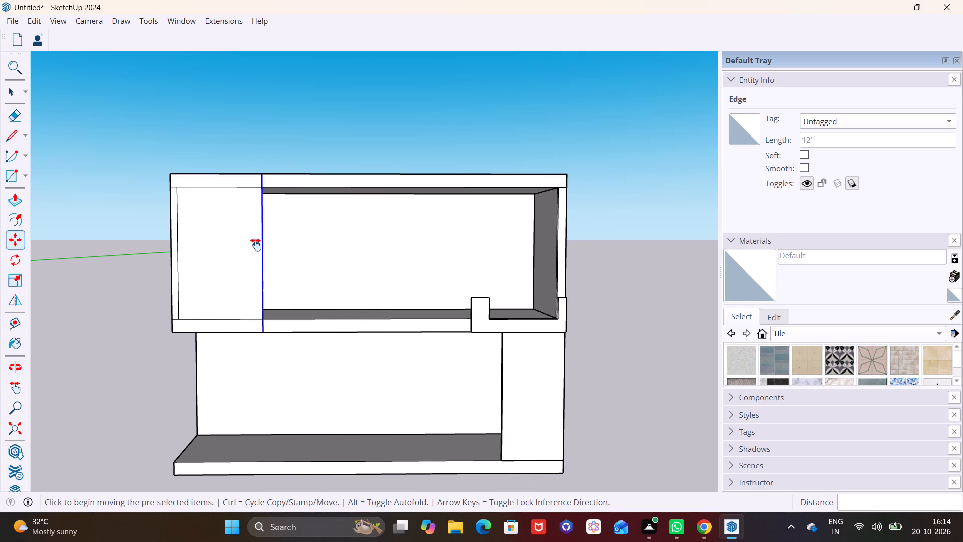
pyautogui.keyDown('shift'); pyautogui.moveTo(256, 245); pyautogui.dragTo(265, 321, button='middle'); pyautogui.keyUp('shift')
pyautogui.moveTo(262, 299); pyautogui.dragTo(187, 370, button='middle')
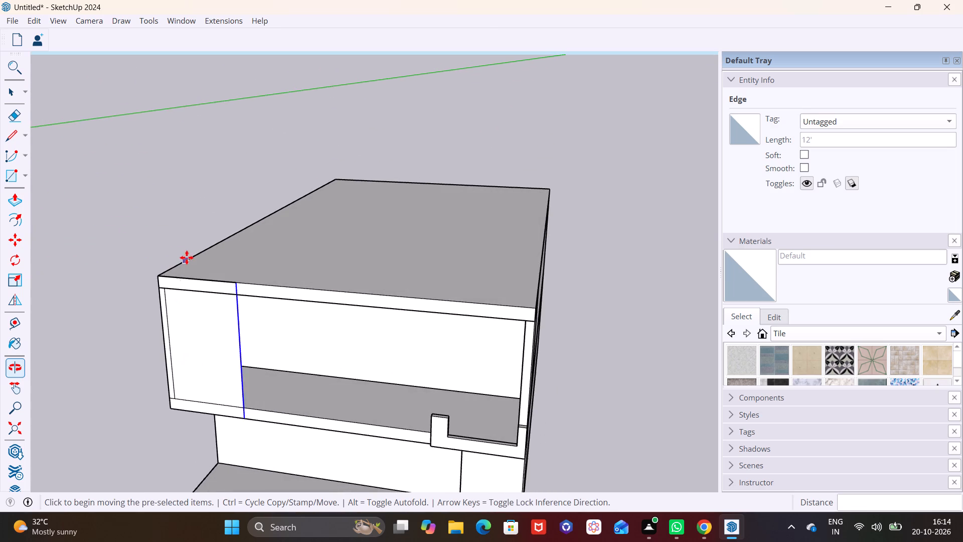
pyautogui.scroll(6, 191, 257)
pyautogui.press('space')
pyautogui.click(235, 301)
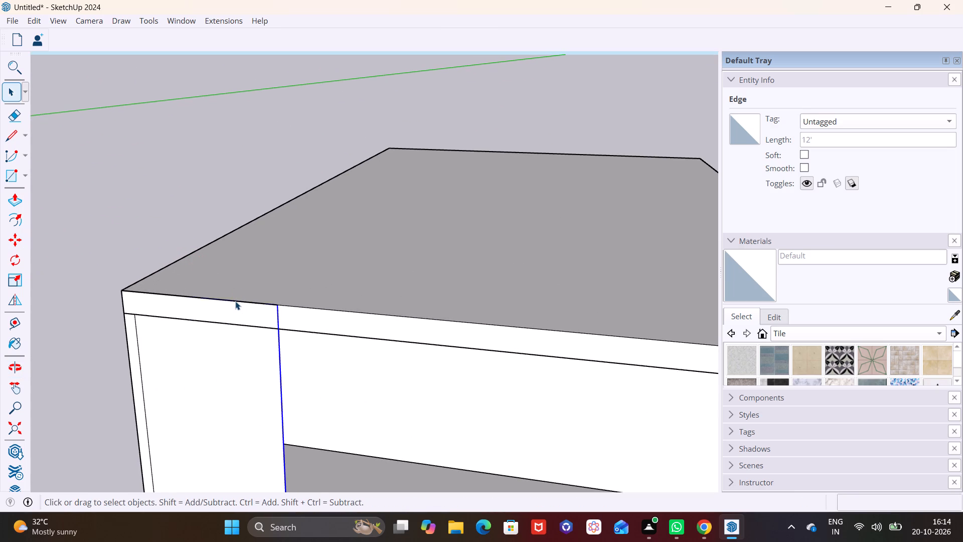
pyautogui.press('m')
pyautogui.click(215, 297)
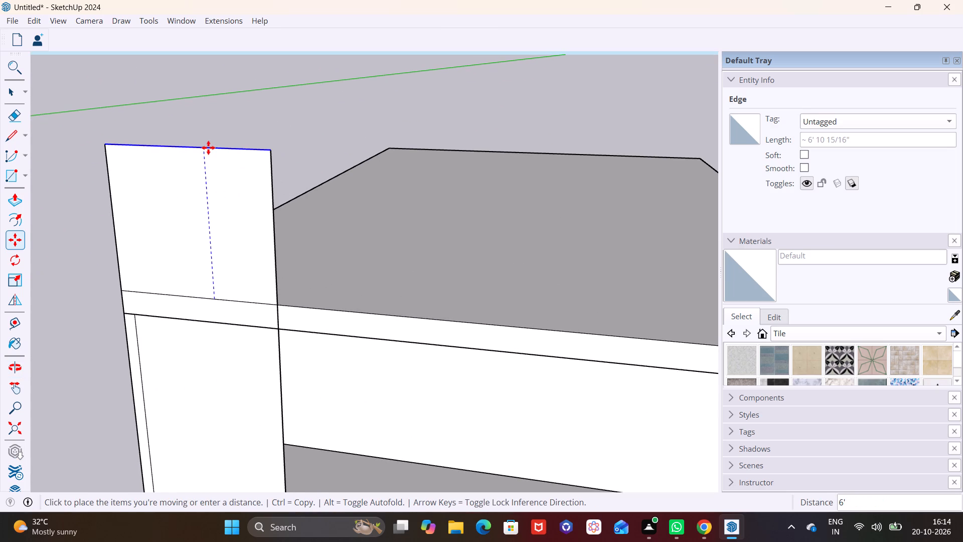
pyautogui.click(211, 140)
# Examine the raised facade panel against the roof and upper floor from the front and both sides.
pyautogui.moveTo(300, 313); pyautogui.dragTo(372, 203, button='middle')
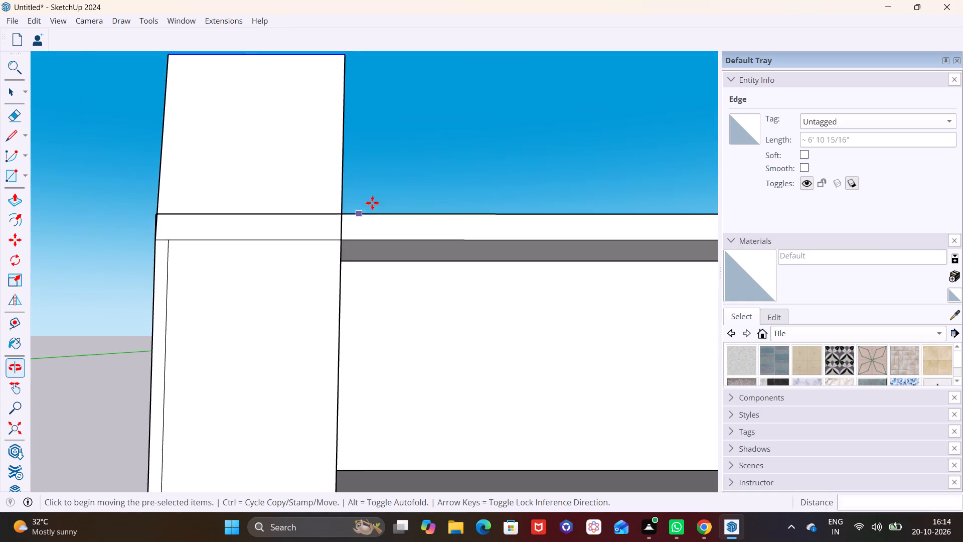
pyautogui.scroll(-6, 342, 263)
pyautogui.moveTo(326, 312); pyautogui.dragTo(123, 336, button='middle')
pyautogui.moveTo(318, 265); pyautogui.dragTo(180, 326, button='middle')
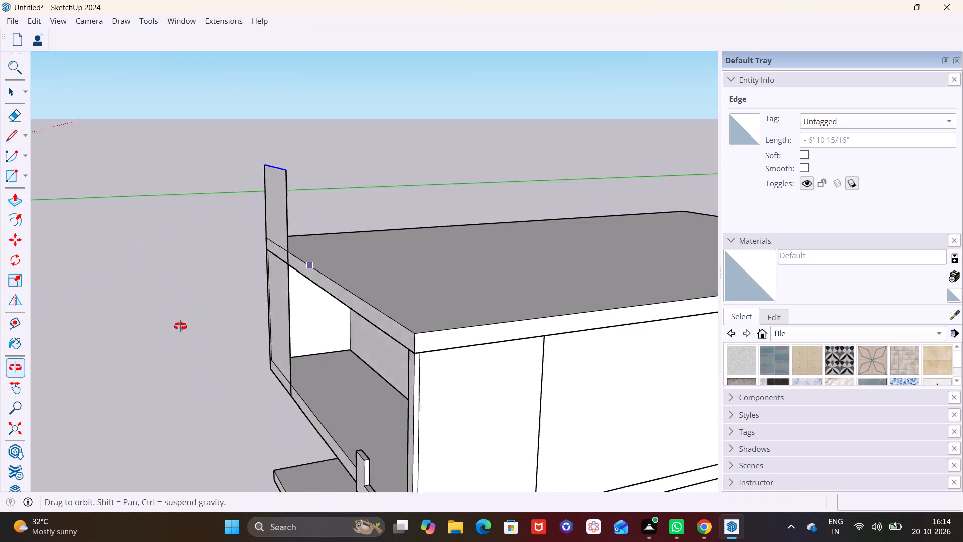
pyautogui.moveTo(180, 326); pyautogui.dragTo(585, 287, button='middle')
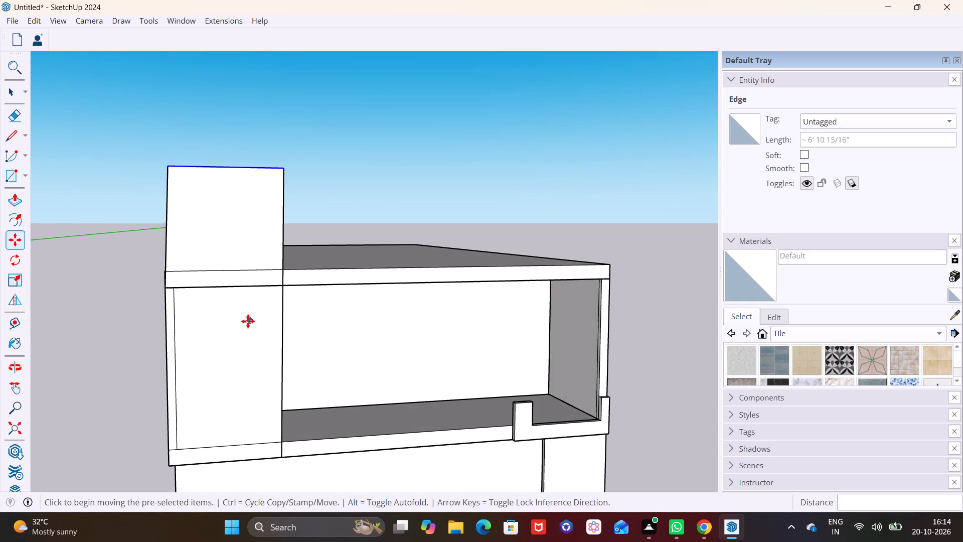
pyautogui.scroll(3, 233, 308)
pyautogui.moveTo(228, 308); pyautogui.dragTo(431, 323, button='middle')
pyautogui.scroll(-2, 317, 329)
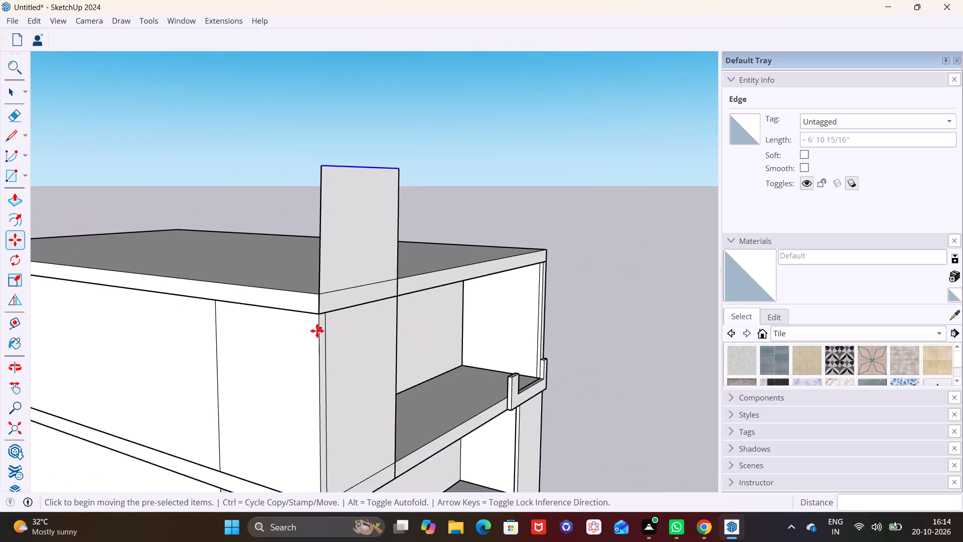
pyautogui.scroll(-3, 317, 331)
pyautogui.moveTo(315, 348); pyautogui.dragTo(111, 342, button='middle')
pyautogui.scroll(-2, 205, 336)
pyautogui.moveTo(268, 396); pyautogui.dragTo(205, 387, button='middle')
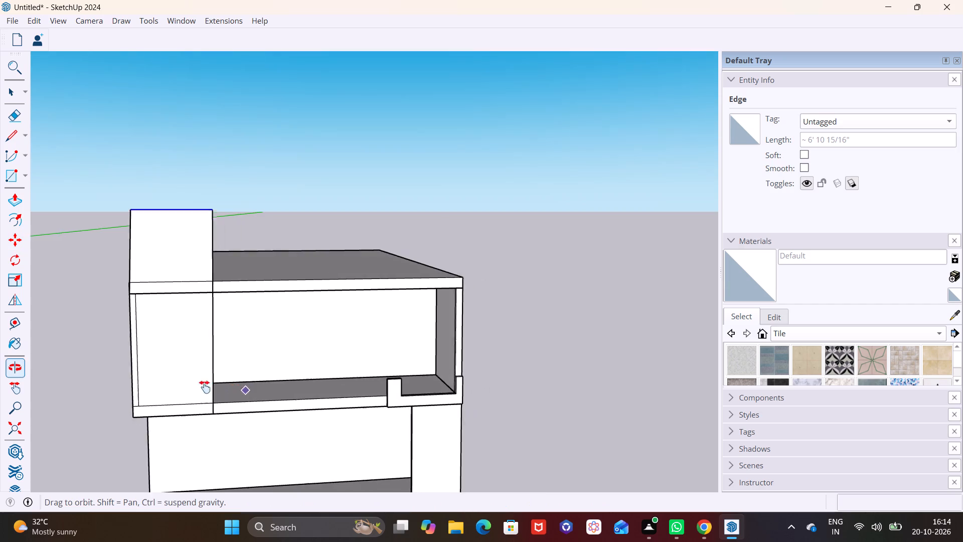
pyautogui.moveTo(205, 387); pyautogui.dragTo(148, 376, button='middle')
pyautogui.moveTo(177, 340); pyautogui.dragTo(370, 329, button='middle')
pyautogui.moveTo(383, 347); pyautogui.dragTo(86, 326, button='middle')
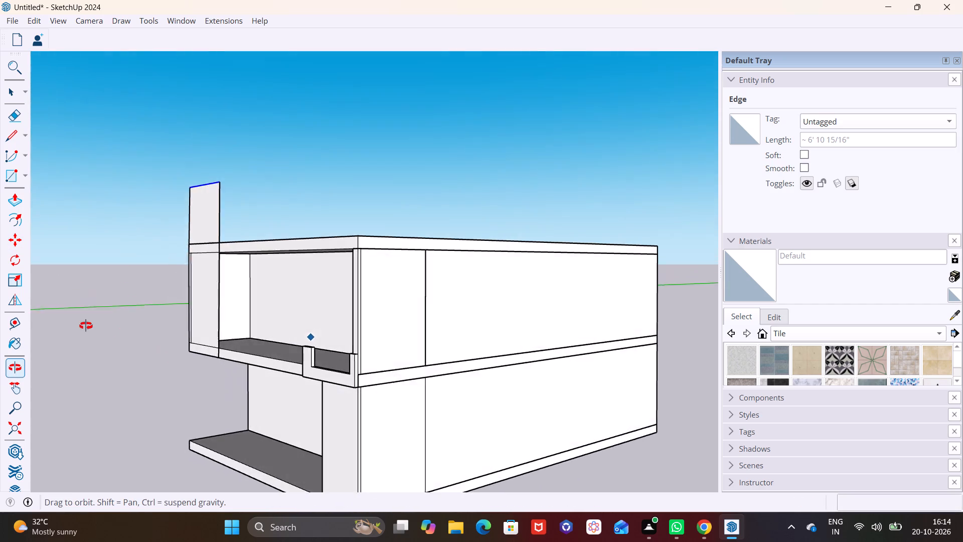
pyautogui.moveTo(86, 326); pyautogui.dragTo(89, 318, button='middle')
pyautogui.scroll(7, 206, 232)
pyautogui.scroll(2, 208, 303)
pyautogui.moveTo(125, 338); pyautogui.dragTo(121, 347, button='middle')
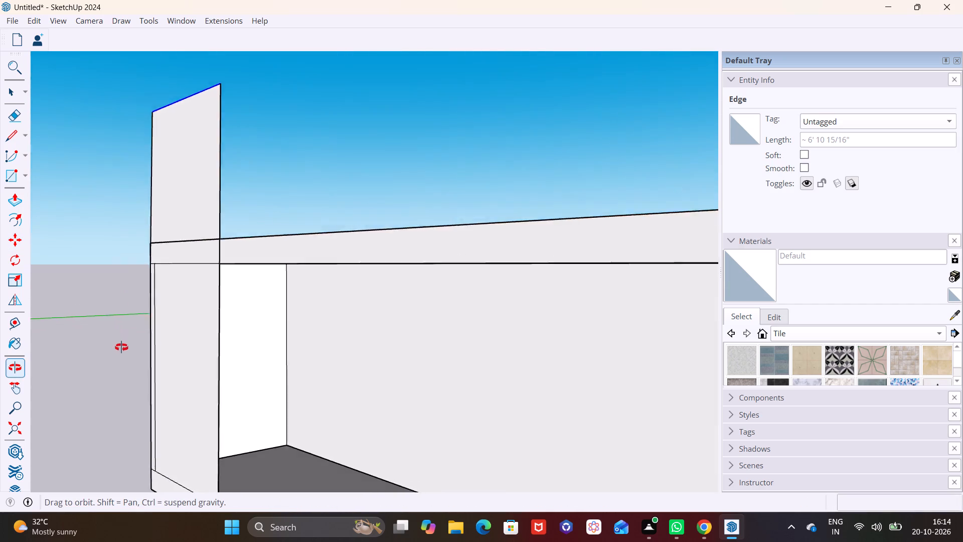
pyautogui.moveTo(121, 347); pyautogui.dragTo(218, 366, button='middle')
pyautogui.scroll(-1, 219, 366)
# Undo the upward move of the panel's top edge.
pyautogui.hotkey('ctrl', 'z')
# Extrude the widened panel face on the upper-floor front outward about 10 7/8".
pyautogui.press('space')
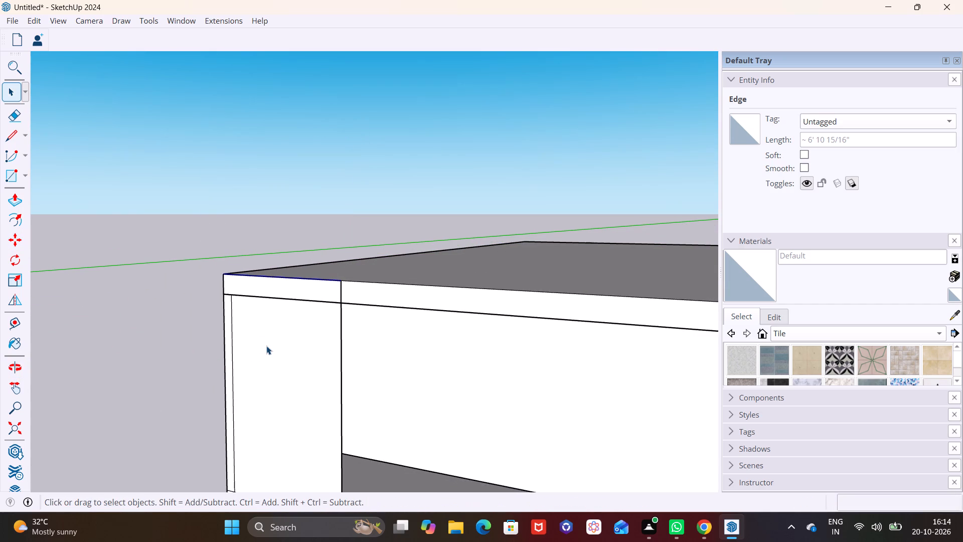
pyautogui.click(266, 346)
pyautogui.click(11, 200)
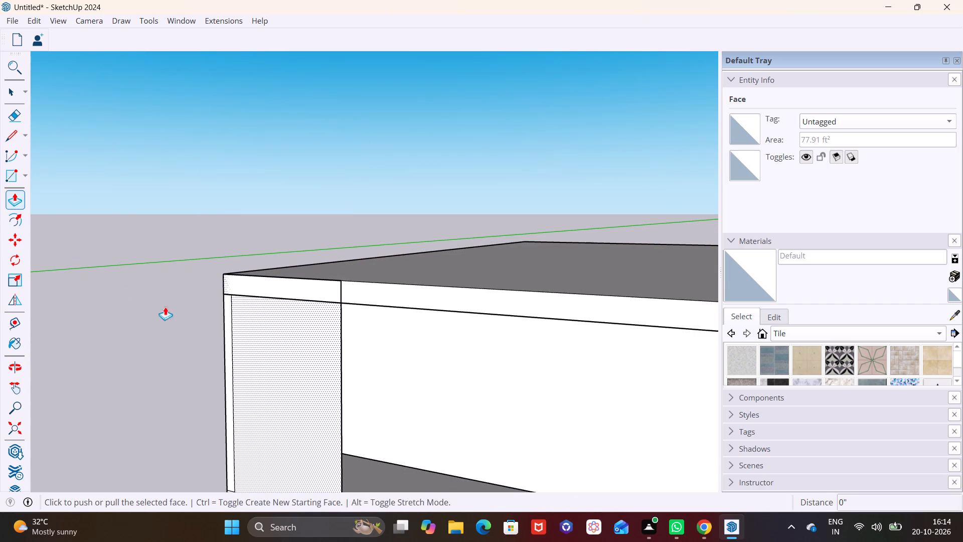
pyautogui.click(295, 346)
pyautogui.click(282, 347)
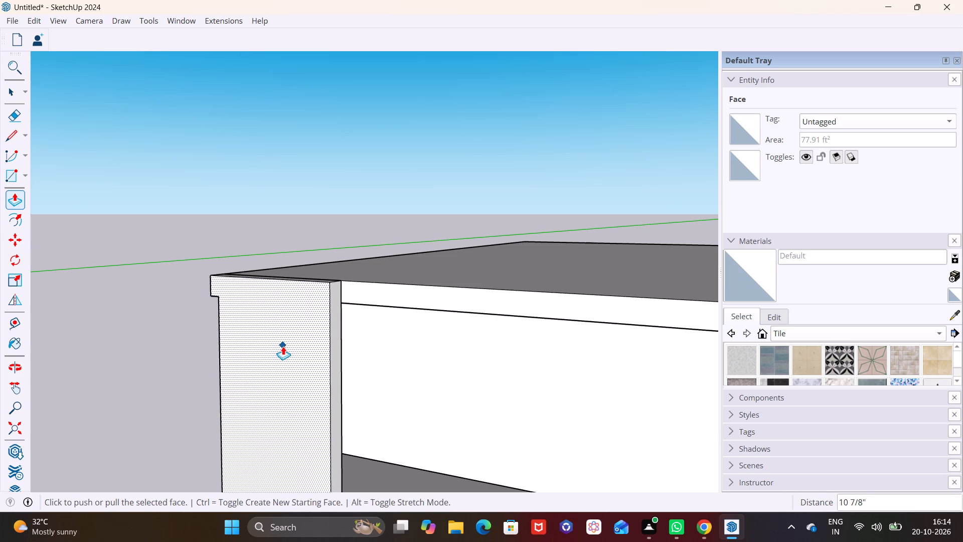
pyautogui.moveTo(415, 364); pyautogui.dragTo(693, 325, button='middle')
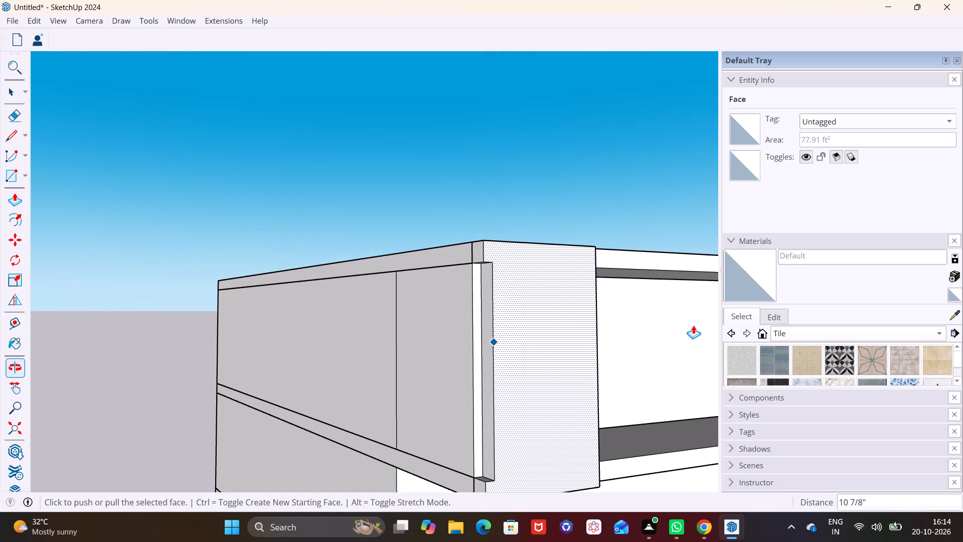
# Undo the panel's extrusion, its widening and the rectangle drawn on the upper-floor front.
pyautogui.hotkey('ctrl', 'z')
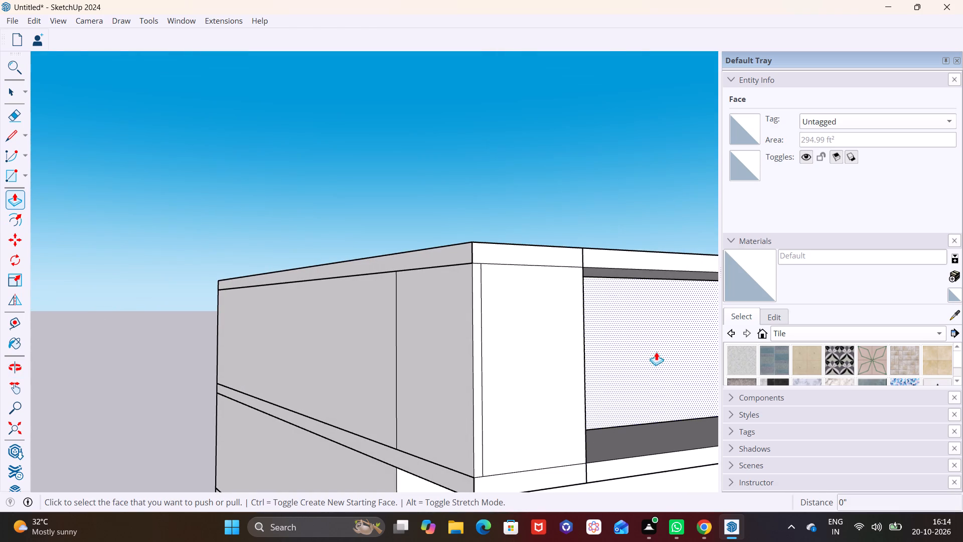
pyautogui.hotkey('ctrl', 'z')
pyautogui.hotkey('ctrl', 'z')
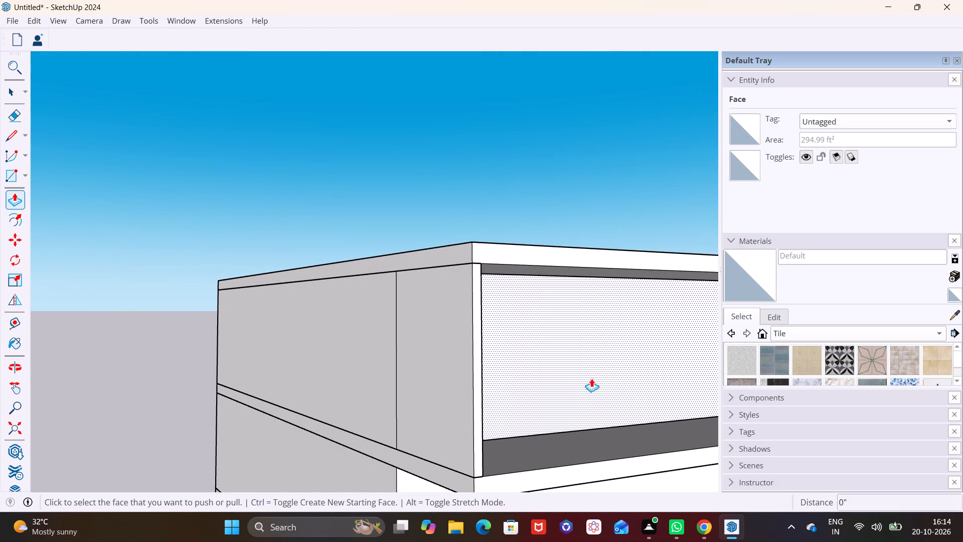
# Draw a rectangle about 3'9" by 10' across the upper-floor front opening, from roof underside to floor slab top, slightly off the left wall.
pyautogui.moveTo(582, 380); pyautogui.dragTo(501, 391, button='middle')
pyautogui.keyDown('shift'); pyautogui.moveTo(495, 390); pyautogui.dragTo(363, 354, button='middle'); pyautogui.keyUp('shift')
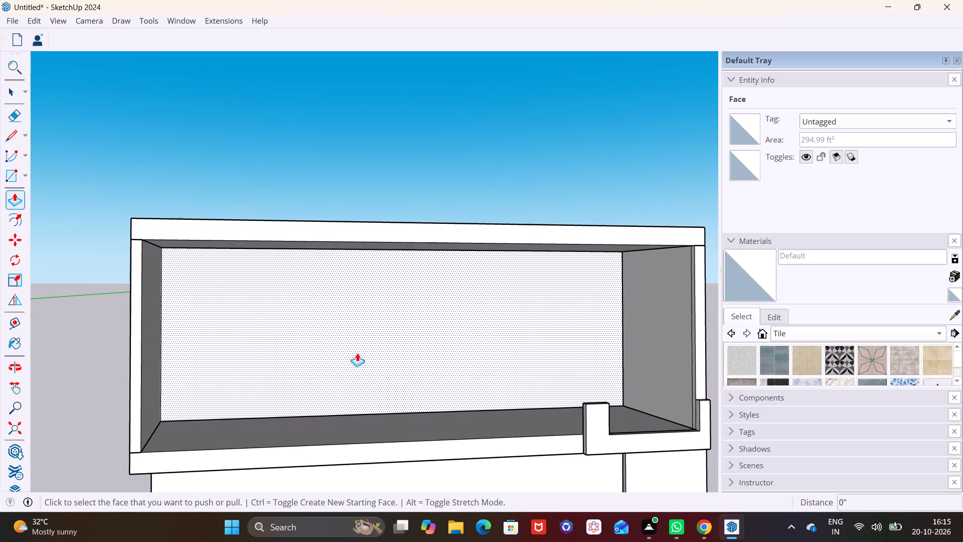
pyautogui.moveTo(348, 361); pyautogui.dragTo(322, 359, button='middle')
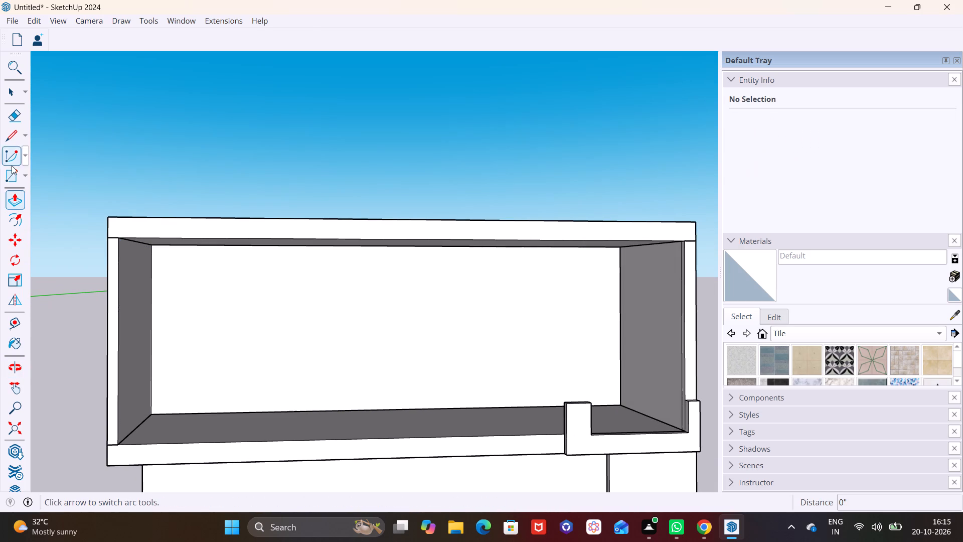
pyautogui.click(26, 175)
pyautogui.click(33, 189)
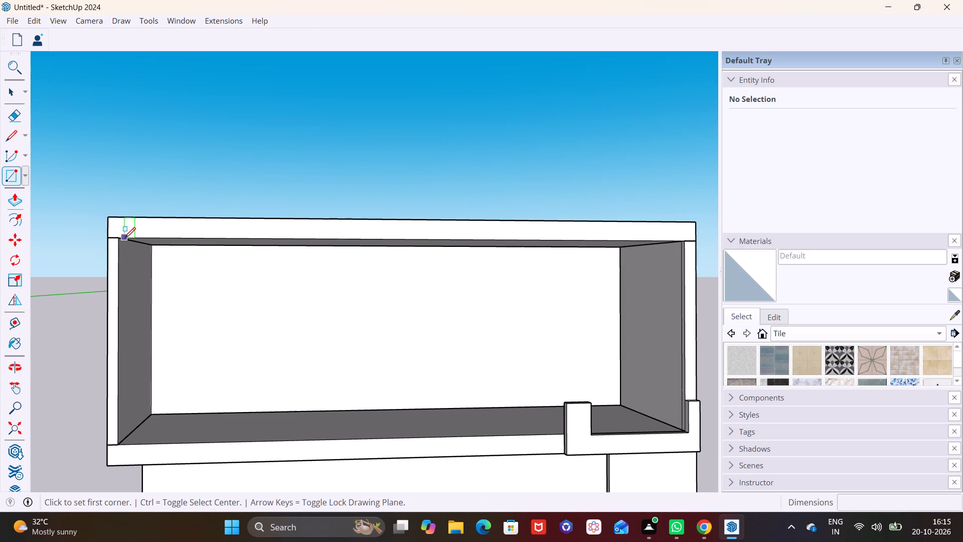
pyautogui.click(133, 238)
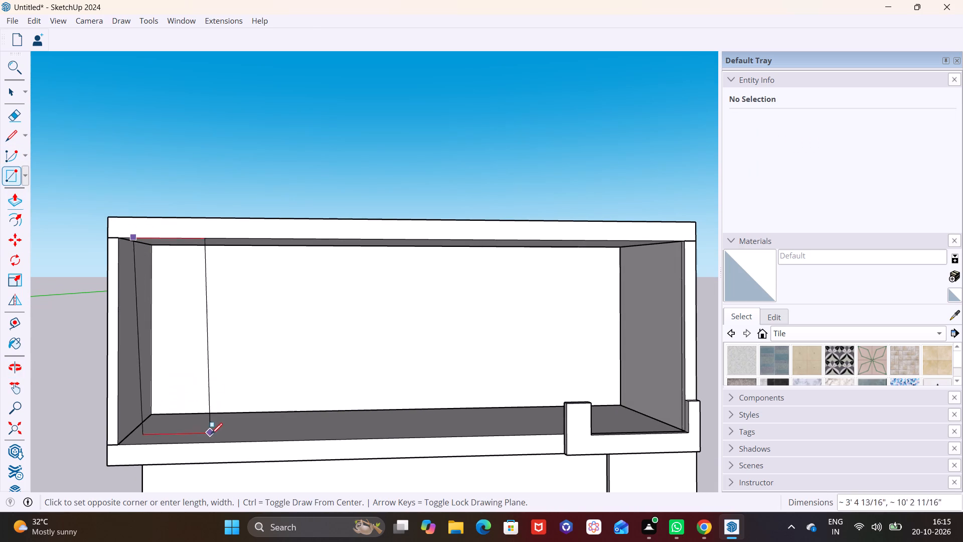
pyautogui.click(212, 442)
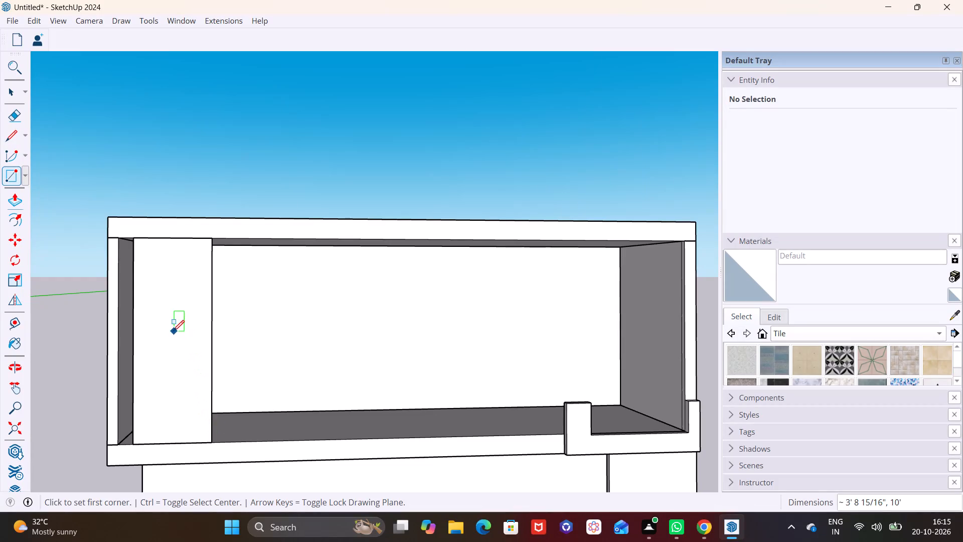
# Extrude the new rectangle outward into a facade panel and push its front face back about 7 1/2" to thin it.
pyautogui.click(15, 92)
pyautogui.click(164, 273)
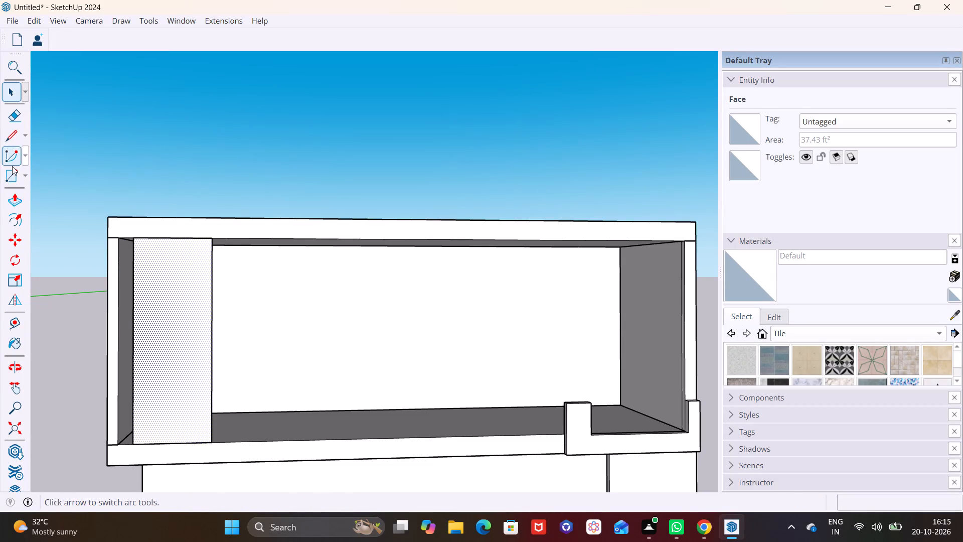
pyautogui.click(18, 201)
pyautogui.click(154, 293)
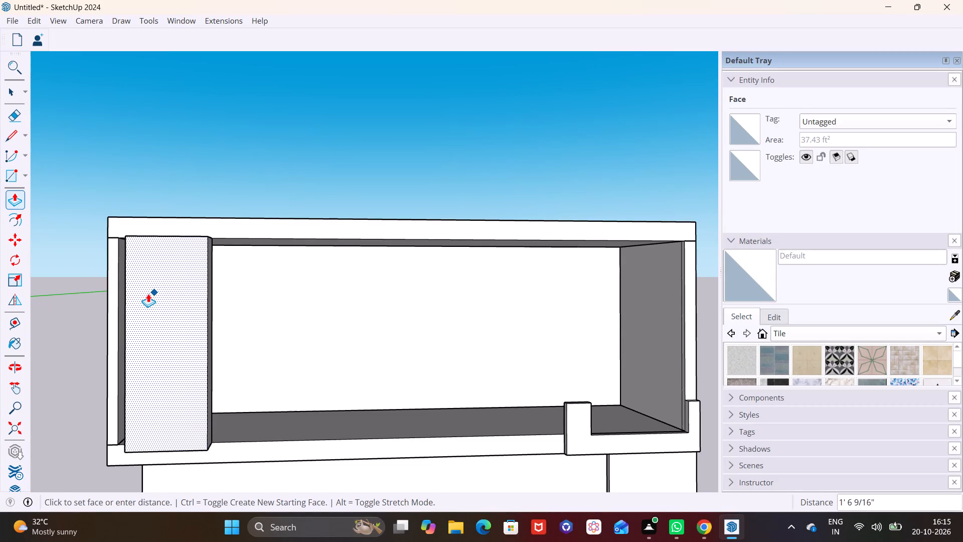
pyautogui.click(150, 293)
pyautogui.moveTo(213, 296); pyautogui.dragTo(53, 321, button='middle')
pyautogui.scroll(4, 194, 303)
pyautogui.click(183, 312)
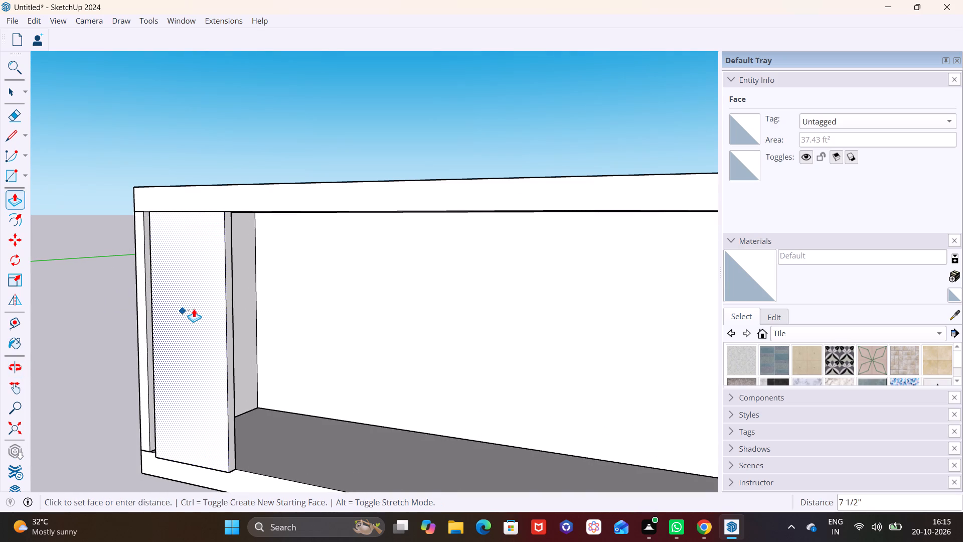
pyautogui.click(194, 309)
# Extend the facade panel's outer side face about 1' 2 7/16" to meet the left wall's outer edge.
pyautogui.moveTo(140, 299); pyautogui.dragTo(172, 298, button='middle')
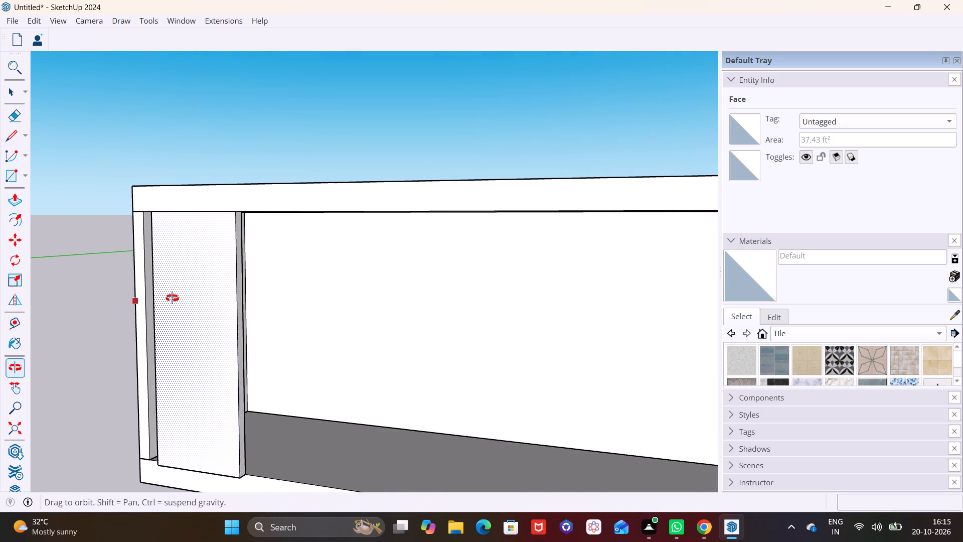
pyautogui.moveTo(172, 298); pyautogui.dragTo(340, 287, button='middle')
pyautogui.scroll(1, 253, 310)
pyautogui.moveTo(270, 314); pyautogui.dragTo(398, 321, button='middle')
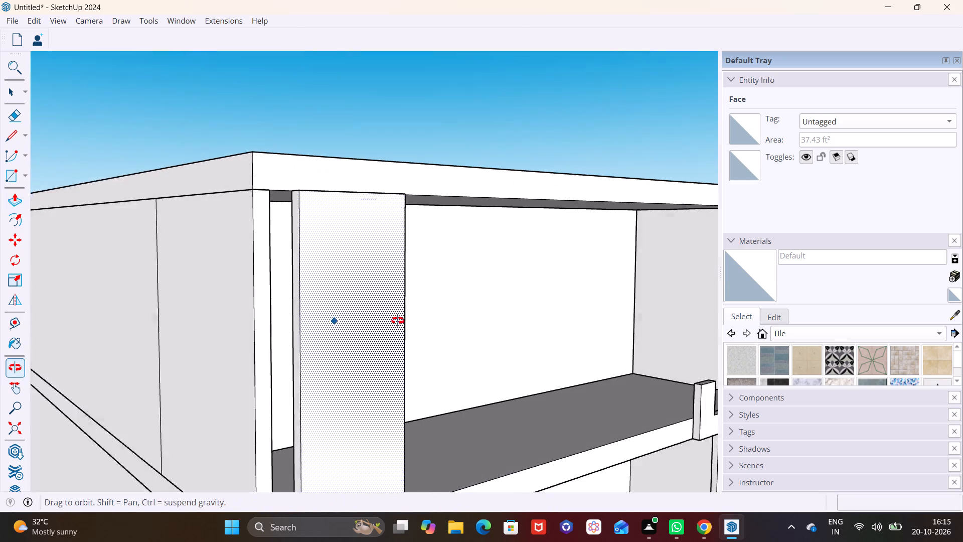
pyautogui.moveTo(398, 321); pyautogui.dragTo(427, 318, button='middle')
pyautogui.click(12, 92)
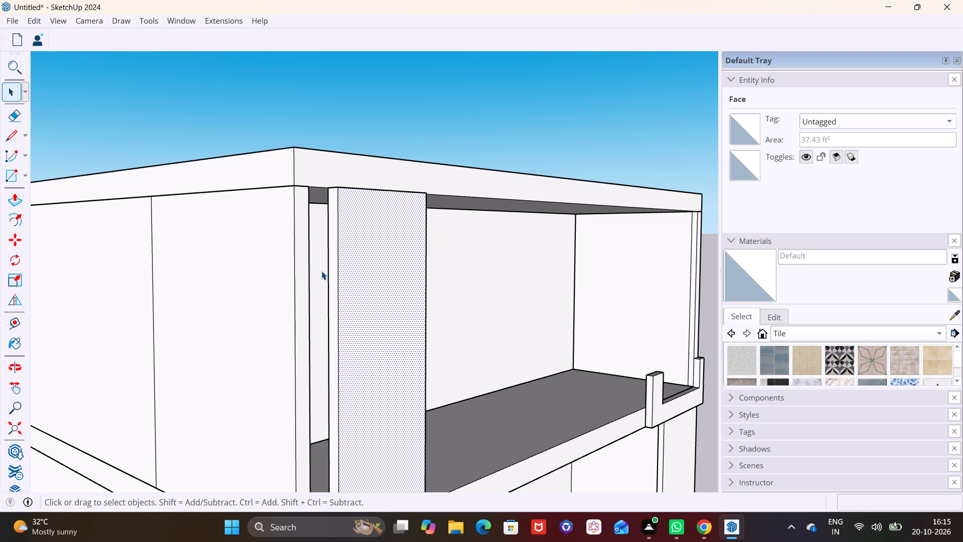
pyautogui.click(332, 278)
pyautogui.click(11, 198)
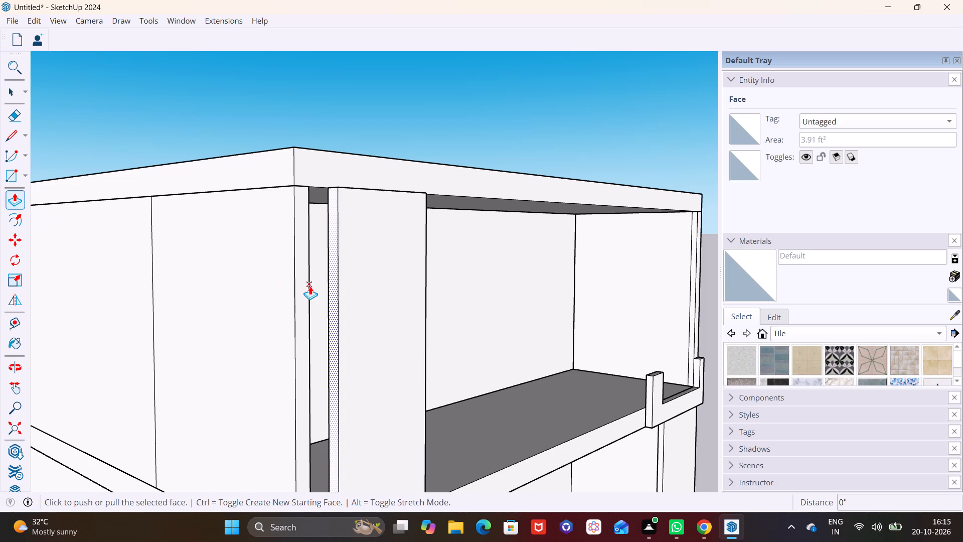
pyautogui.click(332, 289)
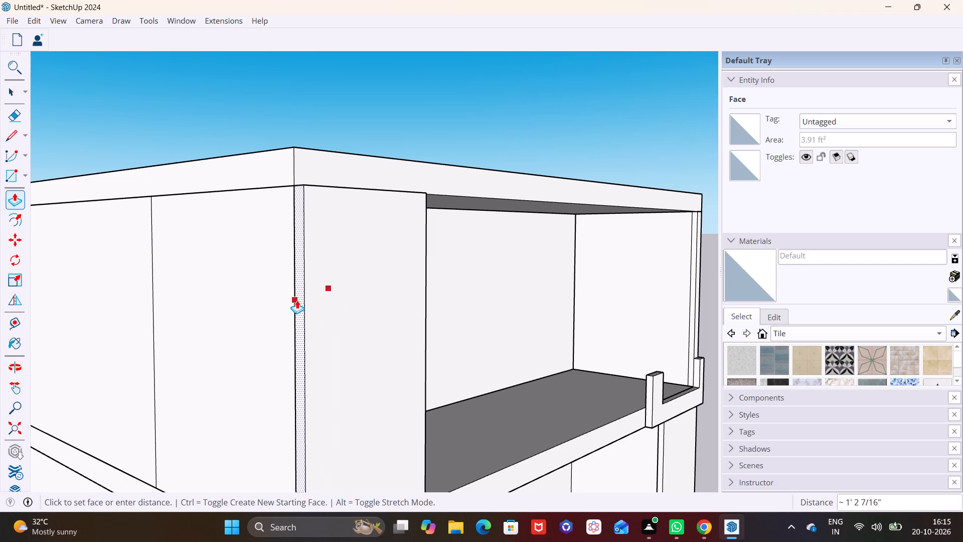
pyautogui.click(297, 300)
# Extend the facade panel's bottom face down about 3' 2 9/16", past the underside of the upper-floor slab.
pyautogui.scroll(-1, 316, 308)
pyautogui.moveTo(326, 309); pyautogui.dragTo(0, 248, button='middle')
pyautogui.scroll(-2, 210, 274)
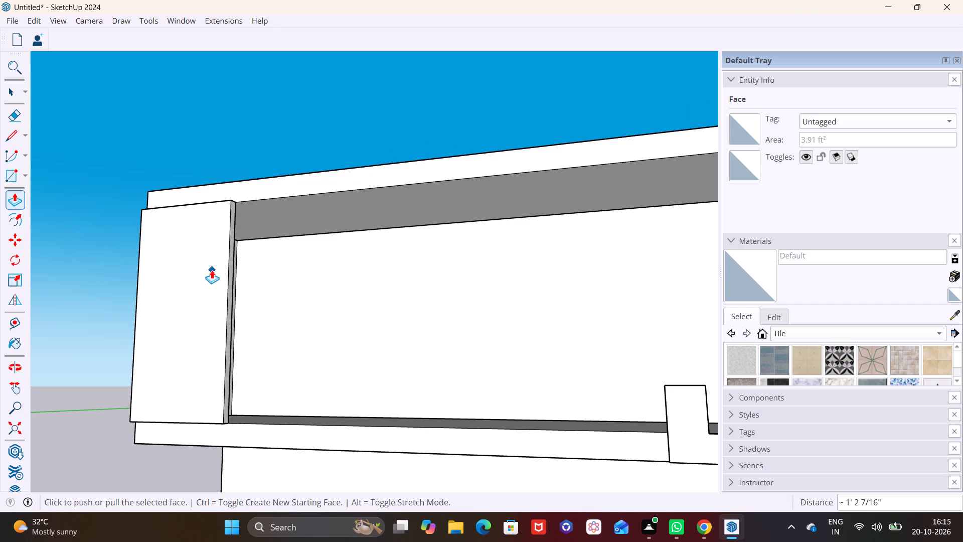
pyautogui.scroll(-2, 212, 270)
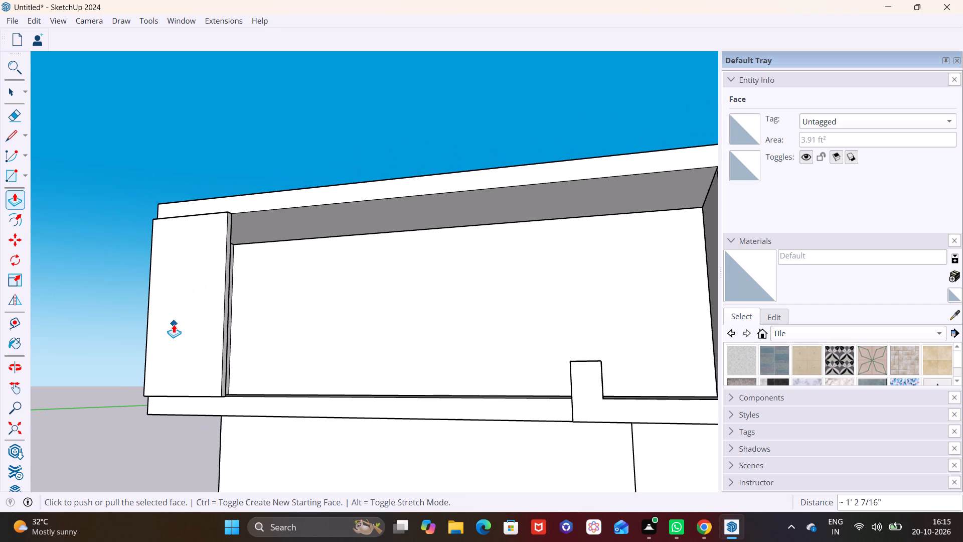
pyautogui.moveTo(174, 324); pyautogui.dragTo(192, 227, button='middle')
pyautogui.scroll(1, 206, 337)
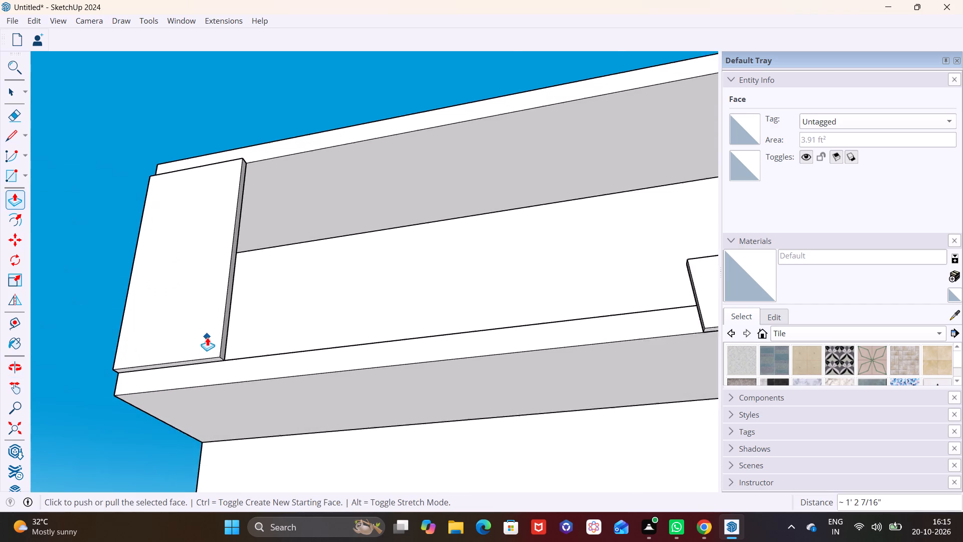
pyautogui.scroll(5, 207, 337)
pyautogui.click(13, 94)
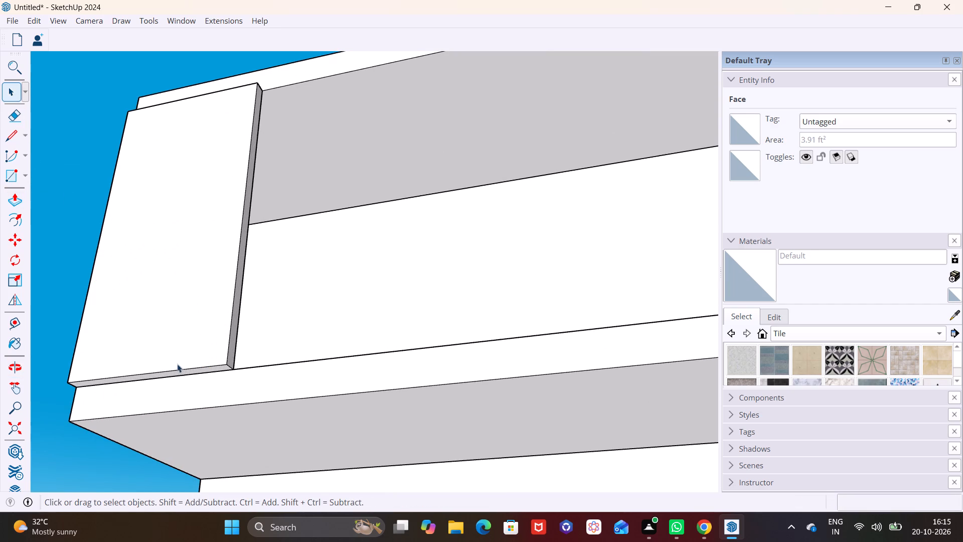
pyautogui.click(179, 373)
pyautogui.click(10, 199)
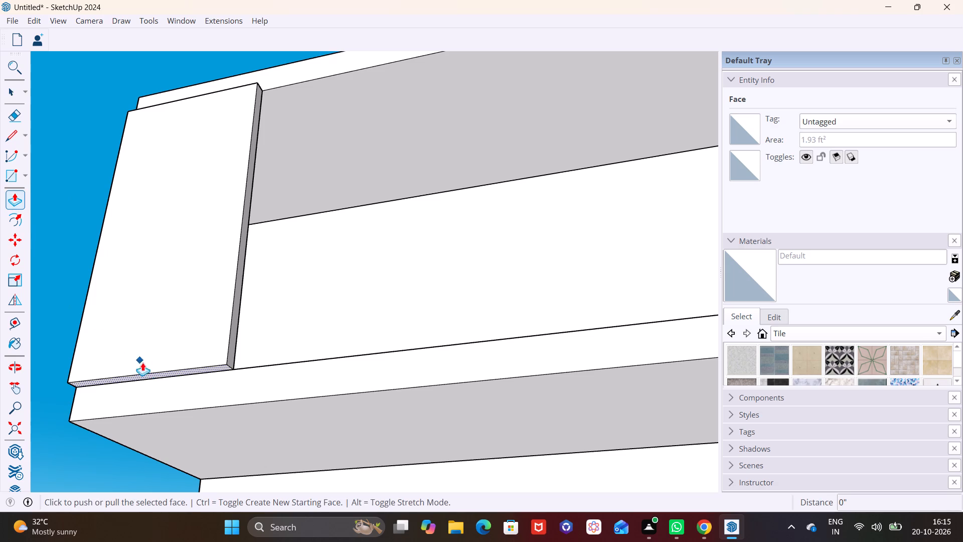
pyautogui.click(155, 375)
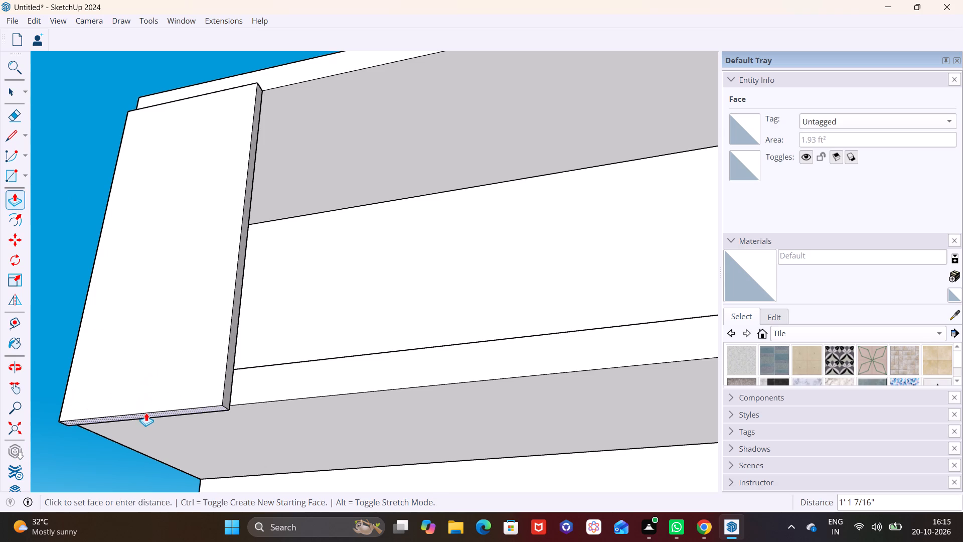
pyautogui.scroll(-11, 146, 413)
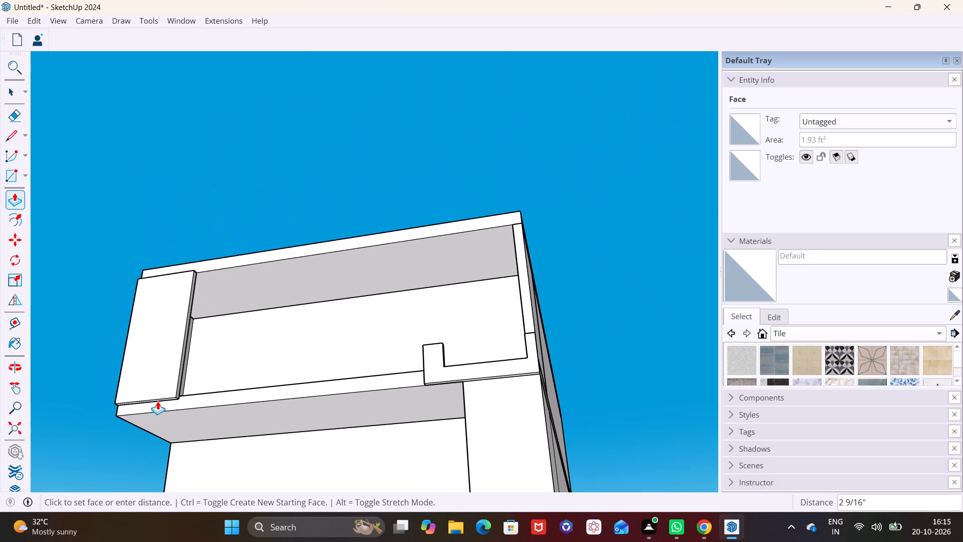
pyautogui.moveTo(158, 400); pyautogui.dragTo(155, 427, button='middle')
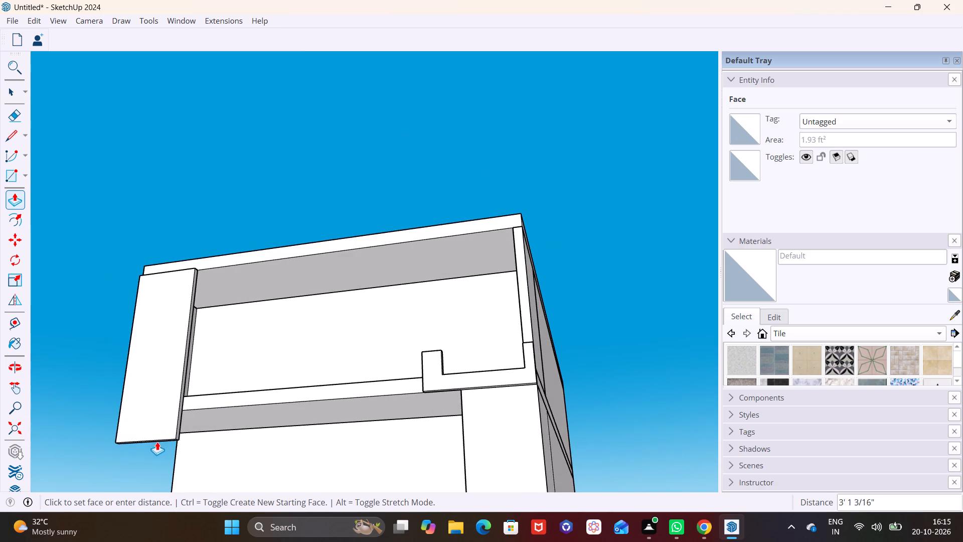
pyautogui.click(155, 443)
# Extend the facade panel's top face upward so the panel rises above the roof slab.
pyautogui.moveTo(217, 355); pyautogui.dragTo(194, 475, button='middle')
pyautogui.scroll(2, 194, 287)
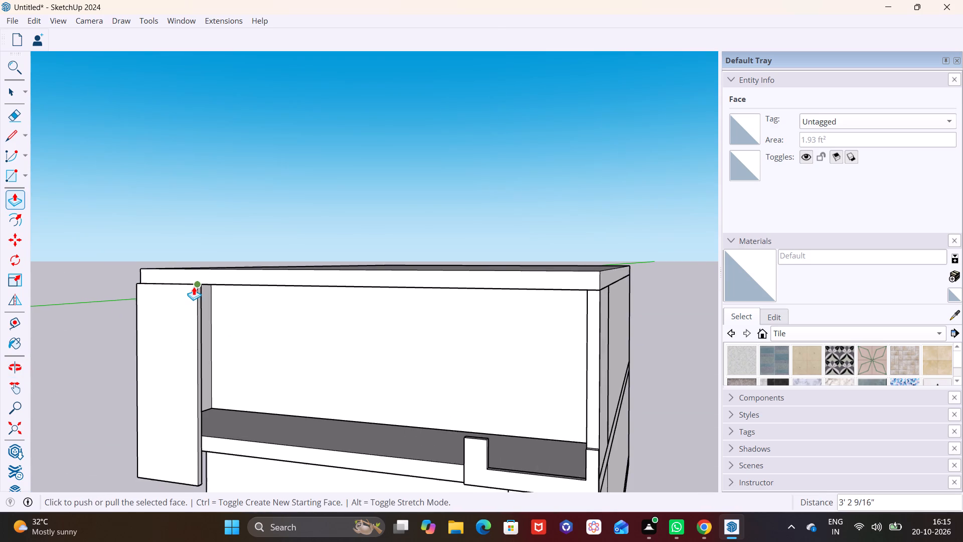
pyautogui.scroll(2, 194, 286)
pyautogui.moveTo(194, 298); pyautogui.dragTo(178, 381, button='middle')
pyautogui.scroll(9, 164, 297)
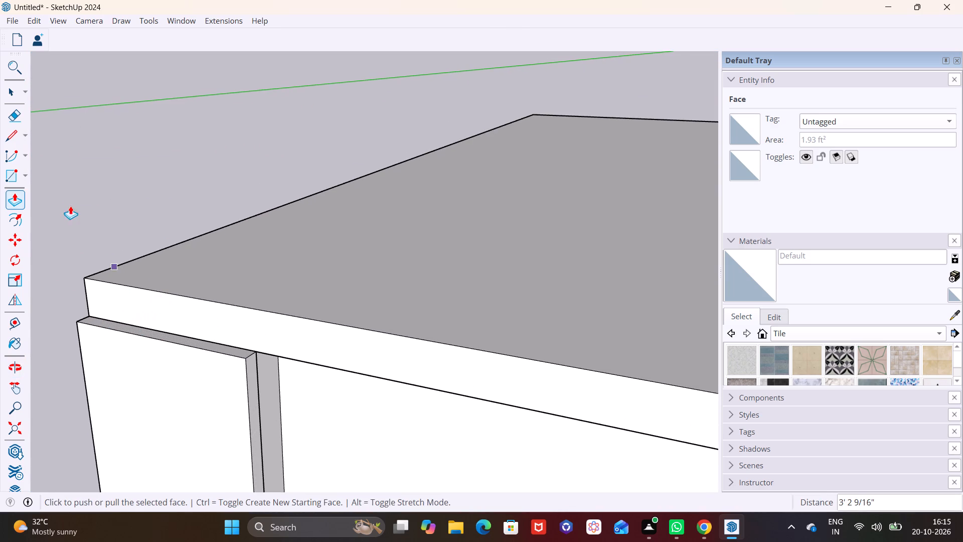
pyautogui.click(9, 92)
pyautogui.click(164, 335)
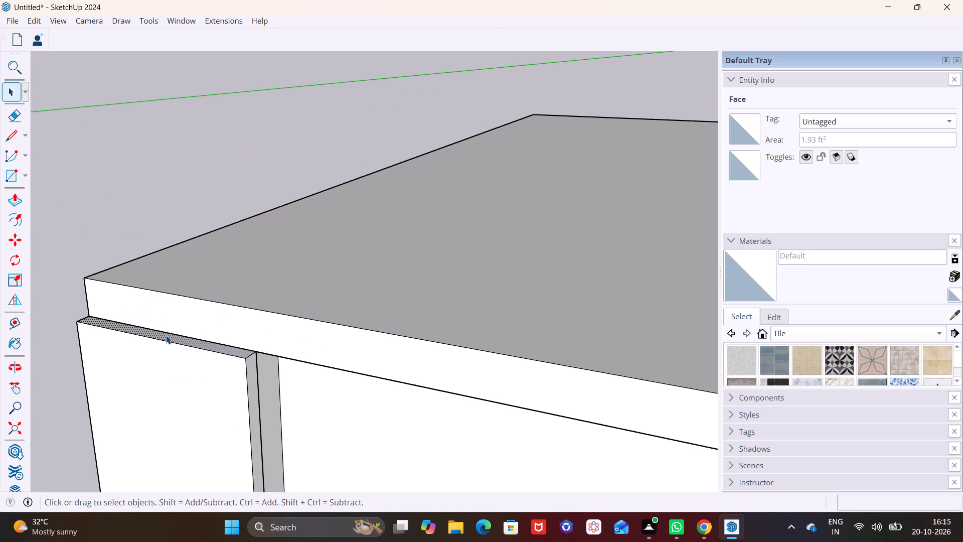
pyautogui.click(11, 200)
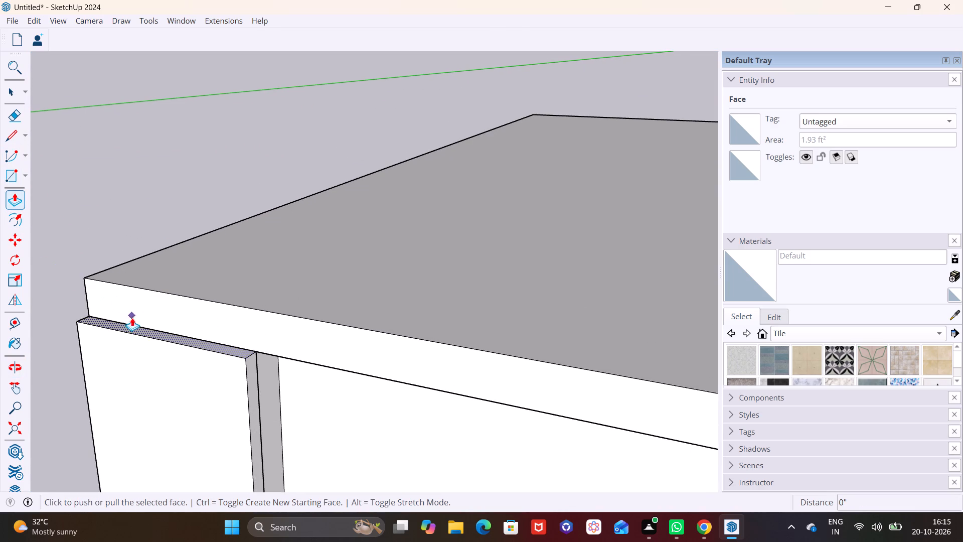
pyautogui.click(135, 326)
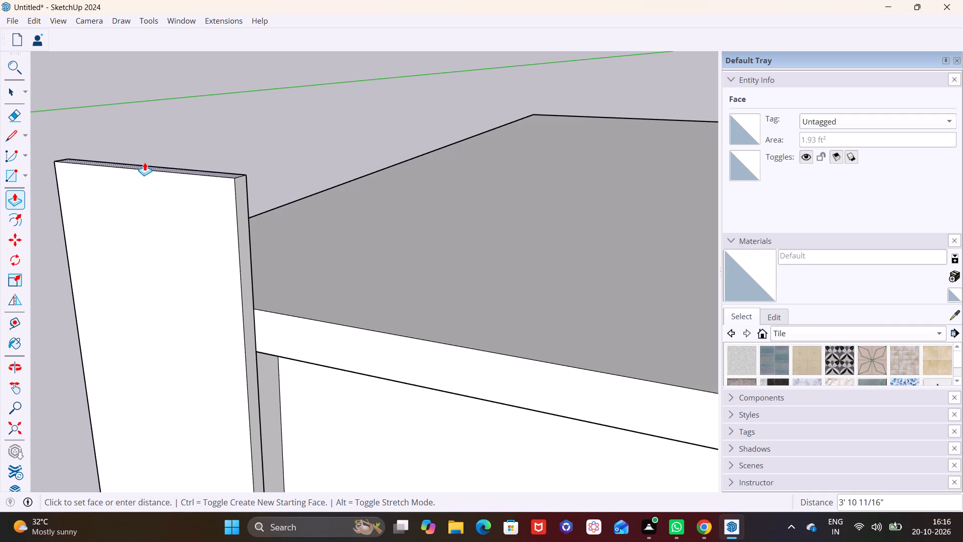
pyautogui.click(144, 138)
pyautogui.press('space')
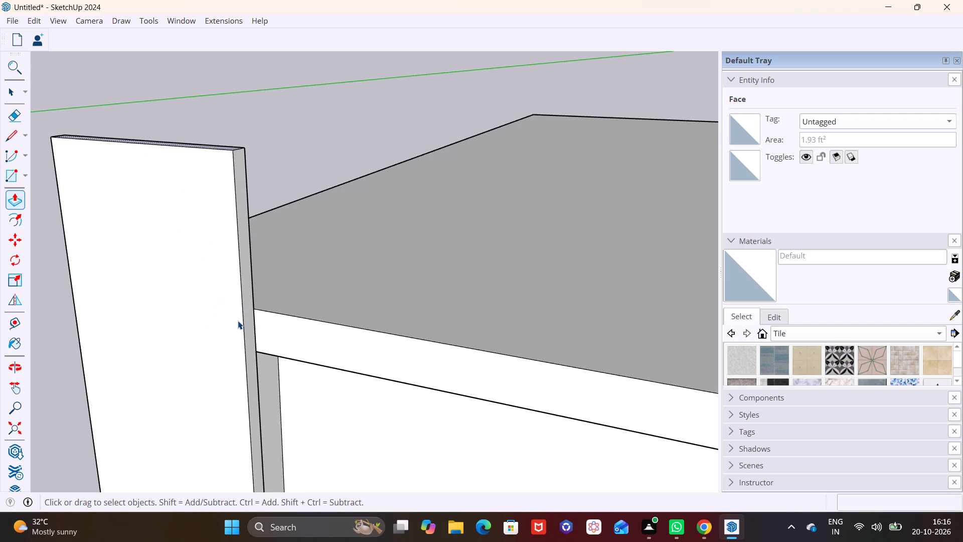
# Raise the facade panel's top face by about another 5' 2 15/16" above the roof.
pyautogui.scroll(-3, 238, 321)
pyautogui.moveTo(243, 322); pyautogui.dragTo(420, 250, button='middle')
pyautogui.scroll(-5, 413, 260)
pyautogui.moveTo(354, 316); pyautogui.dragTo(292, 252, button='middle')
pyautogui.scroll(-6, 289, 274)
pyautogui.moveTo(302, 335); pyautogui.dragTo(413, 336, button='middle')
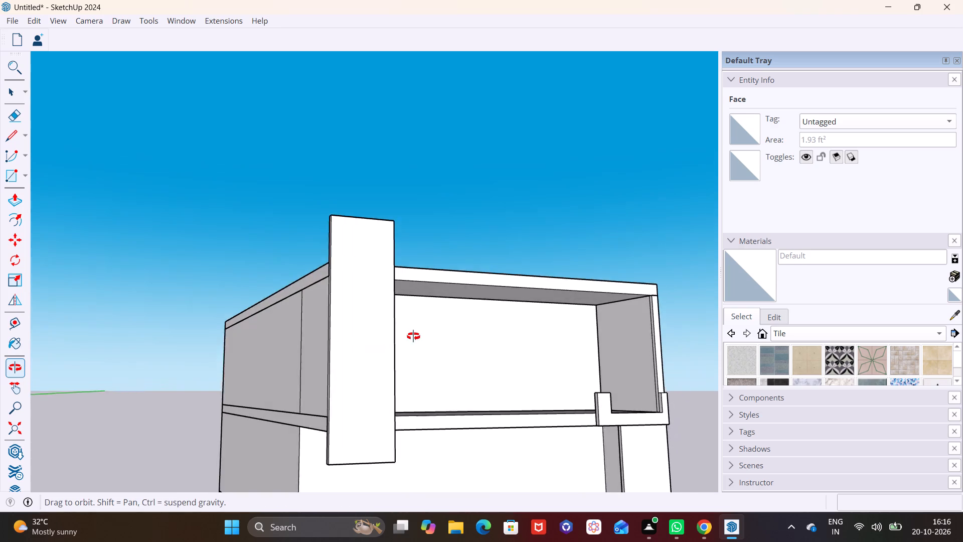
pyautogui.moveTo(413, 336); pyautogui.dragTo(277, 374, button='middle')
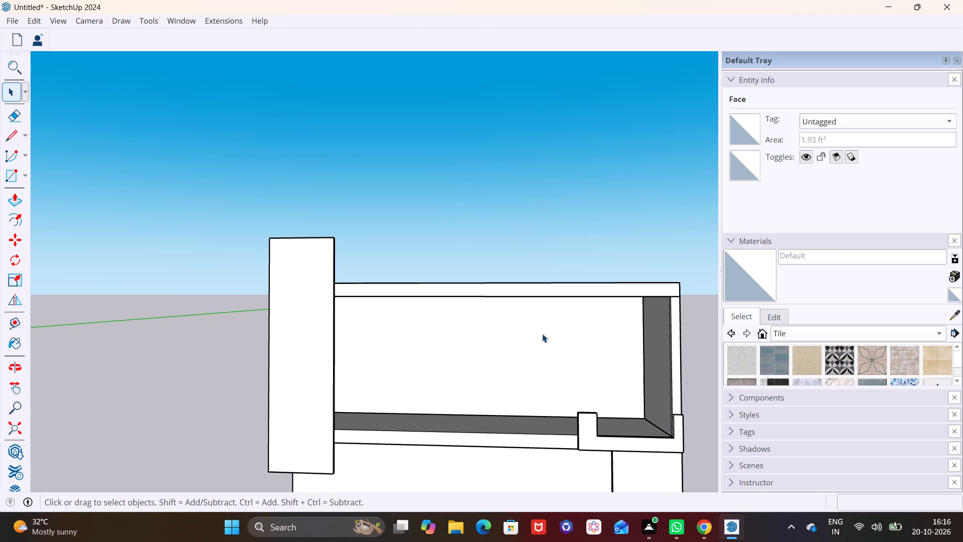
pyautogui.moveTo(318, 330); pyautogui.dragTo(305, 332, button='middle')
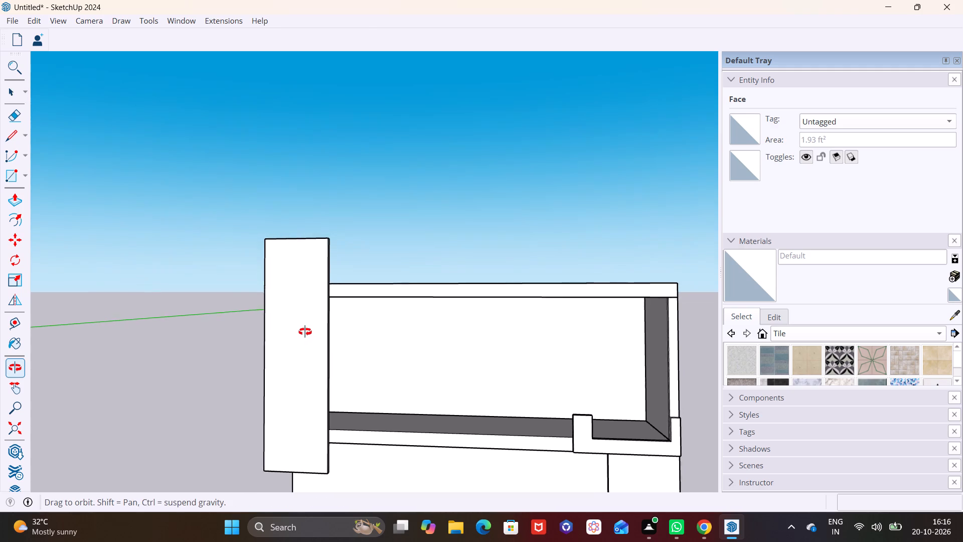
pyautogui.moveTo(305, 332); pyautogui.dragTo(306, 335, button='middle')
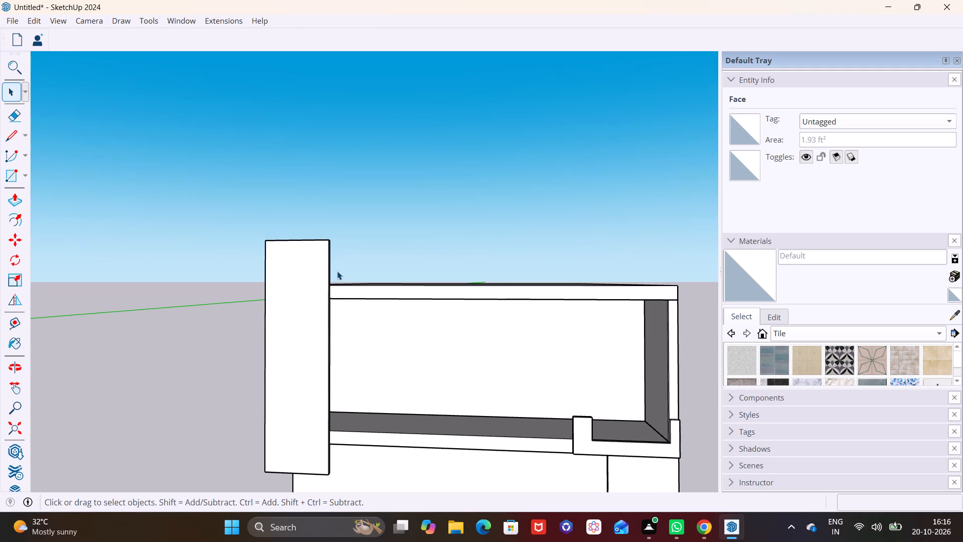
pyautogui.moveTo(357, 248); pyautogui.dragTo(299, 292, button='middle')
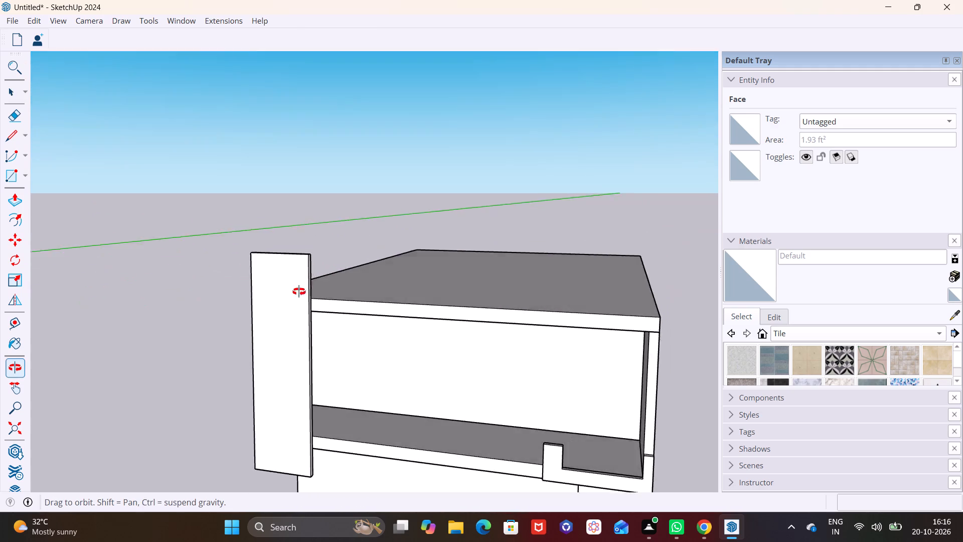
pyautogui.moveTo(299, 292); pyautogui.dragTo(275, 370, button='middle')
pyautogui.scroll(7, 237, 245)
pyautogui.moveTo(295, 306); pyautogui.dragTo(269, 344, button='middle')
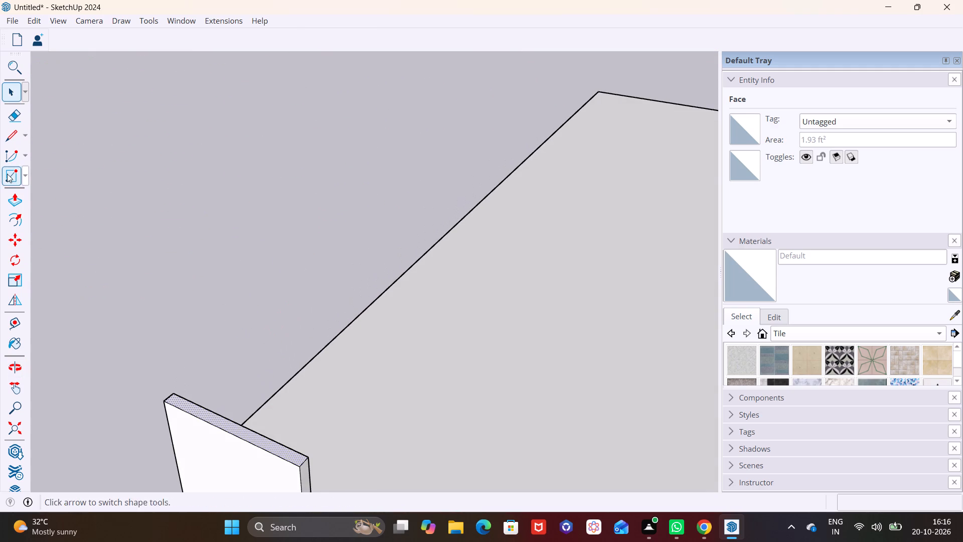
pyautogui.click(19, 199)
pyautogui.click(273, 446)
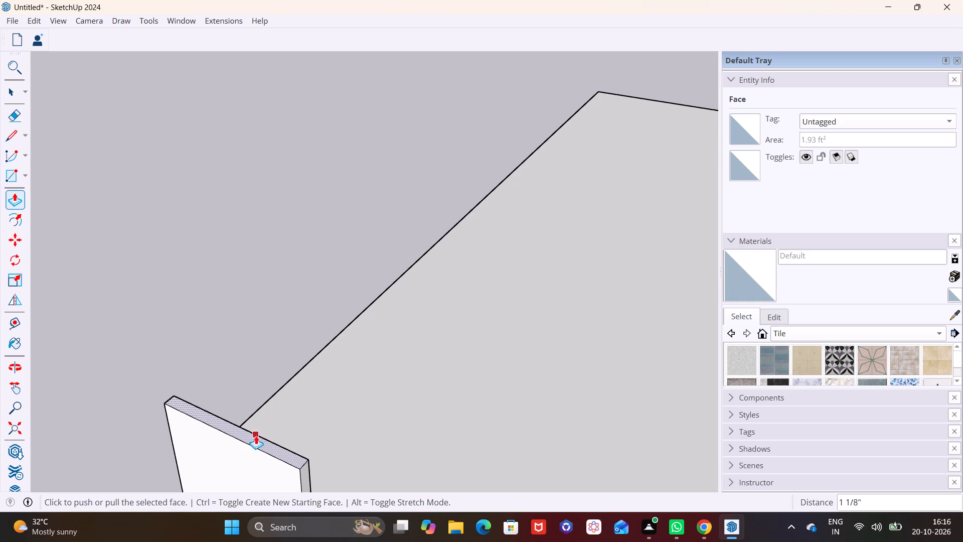
pyautogui.click(255, 436)
pyautogui.click(249, 275)
# Push the facade panel's top face back down about 11 1/16".
pyautogui.scroll(-4, 410, 425)
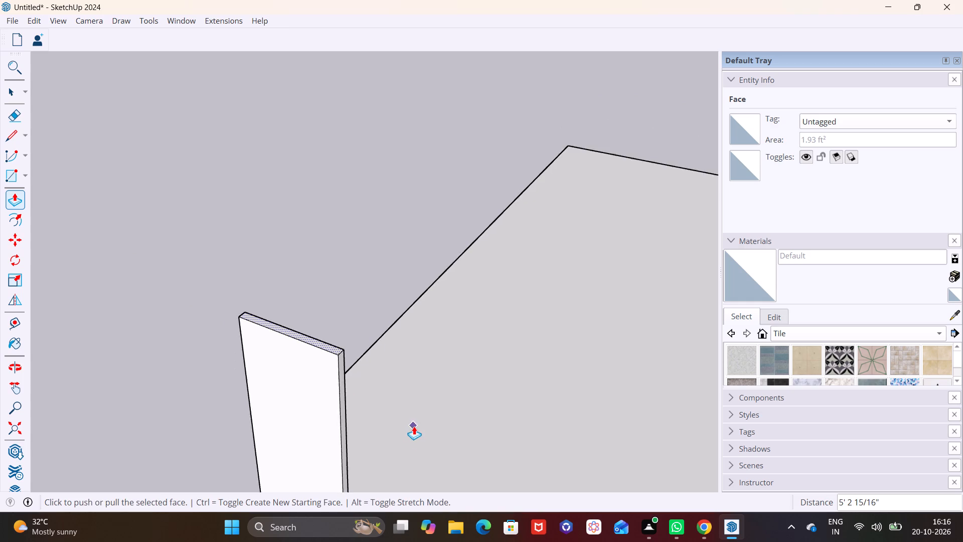
pyautogui.moveTo(427, 426); pyautogui.dragTo(575, 247, button='middle')
pyautogui.scroll(-1, 528, 317)
pyautogui.moveTo(496, 312); pyautogui.dragTo(182, 340, button='middle')
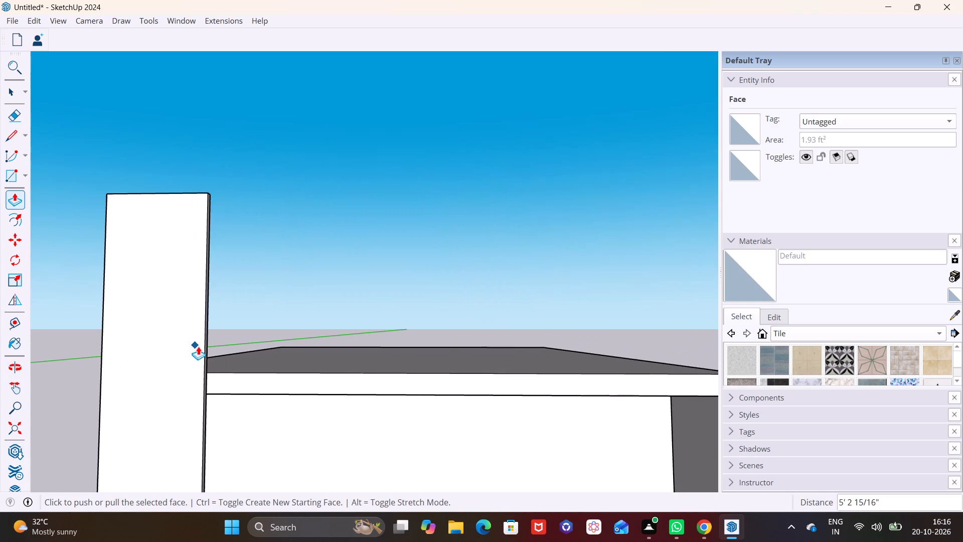
pyautogui.scroll(-3, 200, 346)
pyautogui.keyDown('shift'); pyautogui.moveTo(264, 347); pyautogui.dragTo(173, 345, button='middle'); pyautogui.keyUp('shift')
pyautogui.moveTo(212, 353); pyautogui.dragTo(348, 357, button='middle')
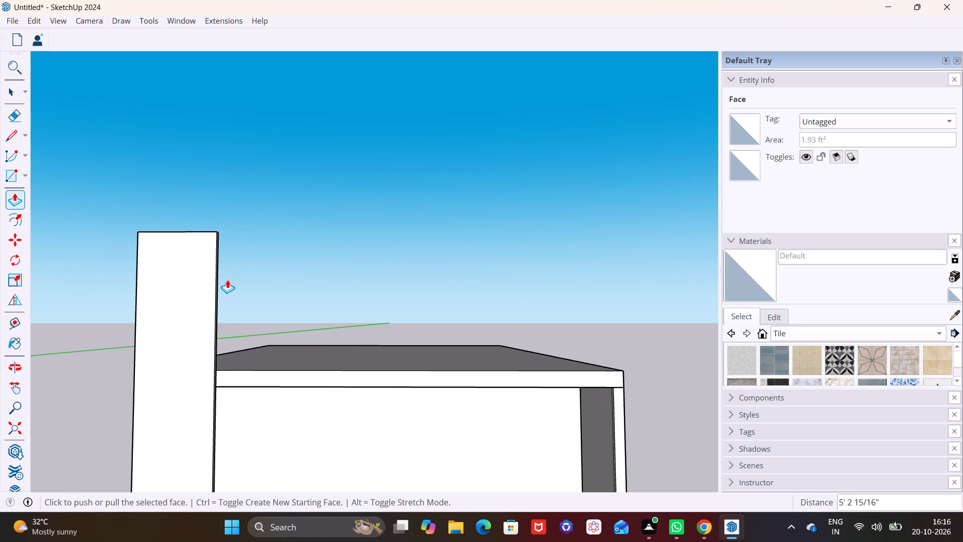
pyautogui.moveTo(233, 251); pyautogui.dragTo(182, 322, button='middle')
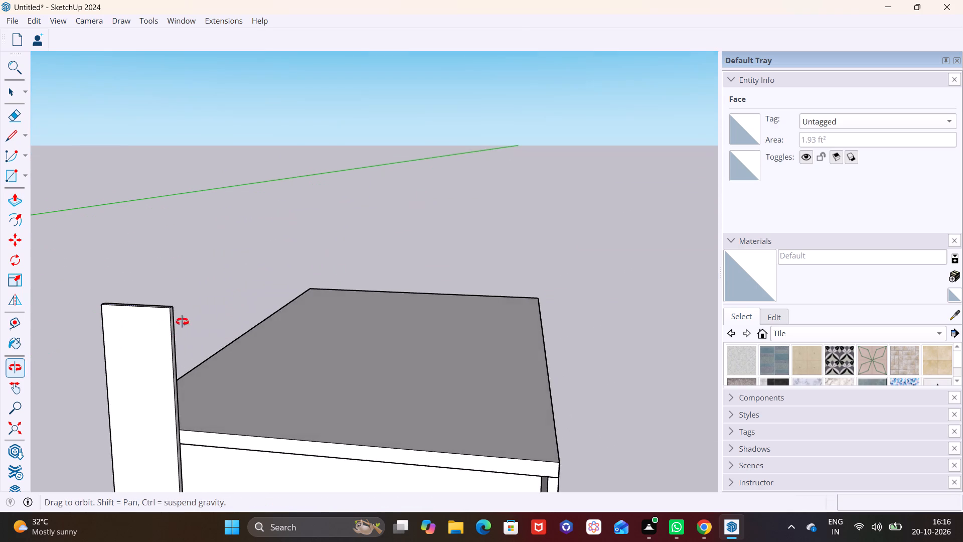
pyautogui.moveTo(182, 322); pyautogui.dragTo(182, 322, button='middle')
pyautogui.scroll(10, 150, 318)
pyautogui.click(179, 291)
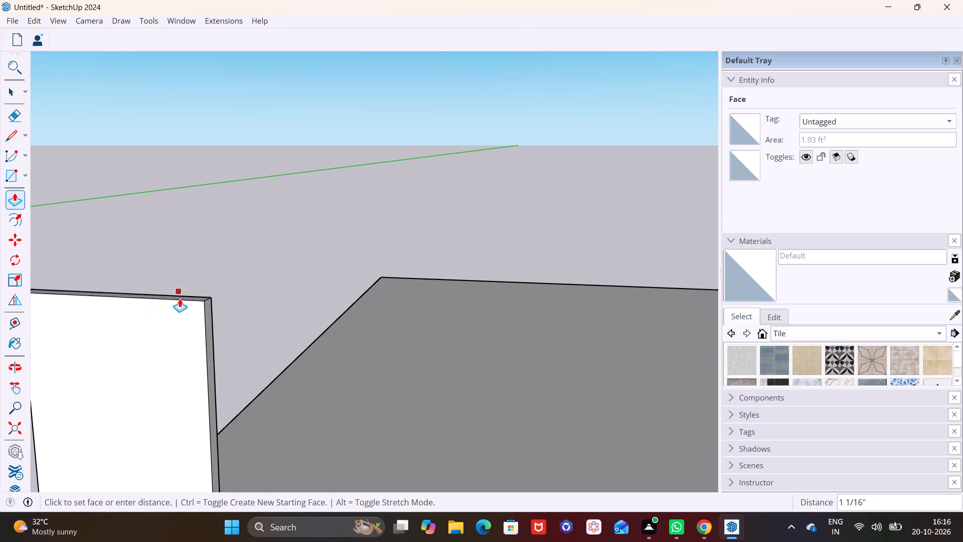
pyautogui.click(178, 329)
# Raise the facade panel's top face about another 4' 7 7/8" above the roof slab.
pyautogui.scroll(-7, 285, 404)
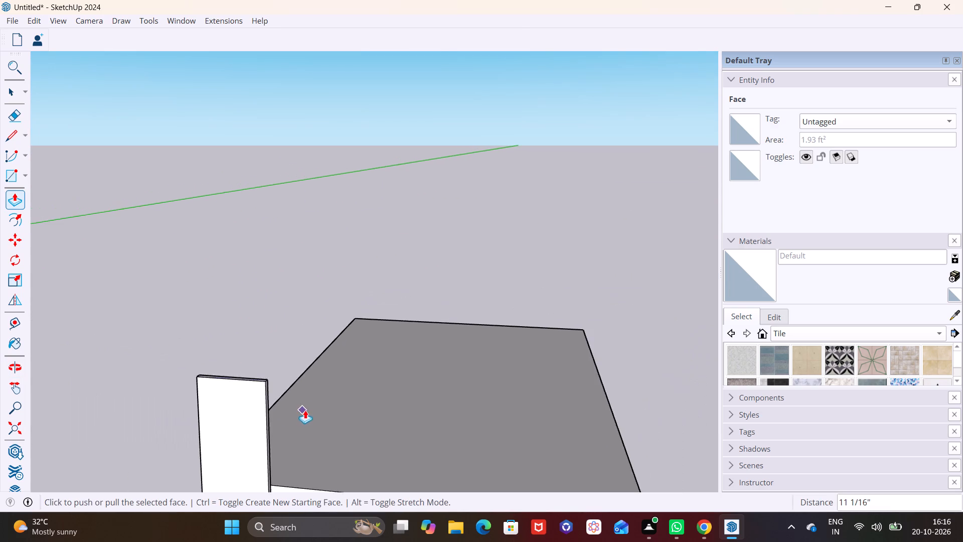
pyautogui.moveTo(306, 410); pyautogui.dragTo(352, 326, button='middle')
pyautogui.moveTo(329, 377); pyautogui.dragTo(352, 326)
pyautogui.moveTo(347, 354); pyautogui.dragTo(385, 334, button='middle')
pyautogui.keyDown('shift'); pyautogui.moveTo(364, 333); pyautogui.dragTo(351, 329, button='middle'); pyautogui.keyUp('shift')
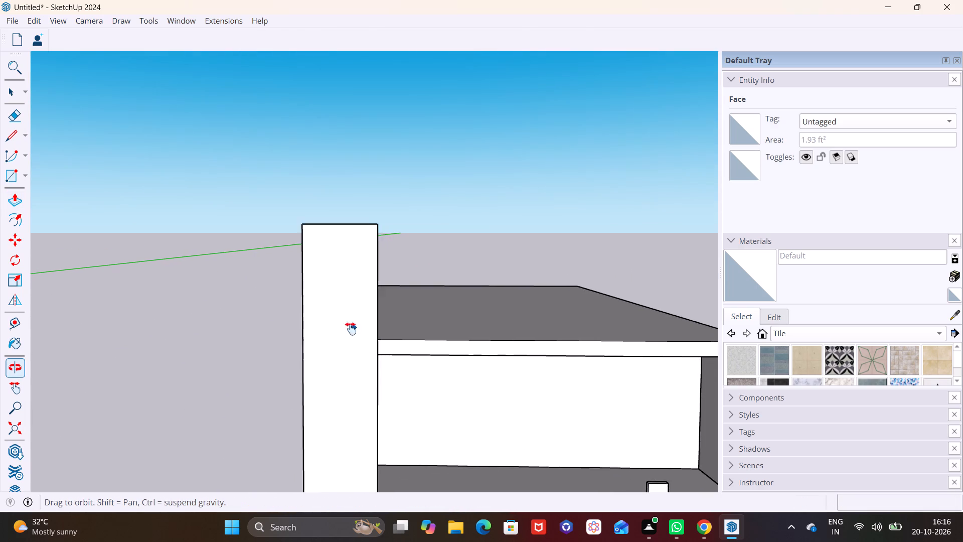
pyautogui.keyDown('shift'); pyautogui.moveTo(351, 329); pyautogui.dragTo(283, 245, button='middle'); pyautogui.keyUp('shift')
pyautogui.keyDown('shift'); pyautogui.scroll(1, 283, 245); pyautogui.keyUp('shift')
pyautogui.click(56, 141)
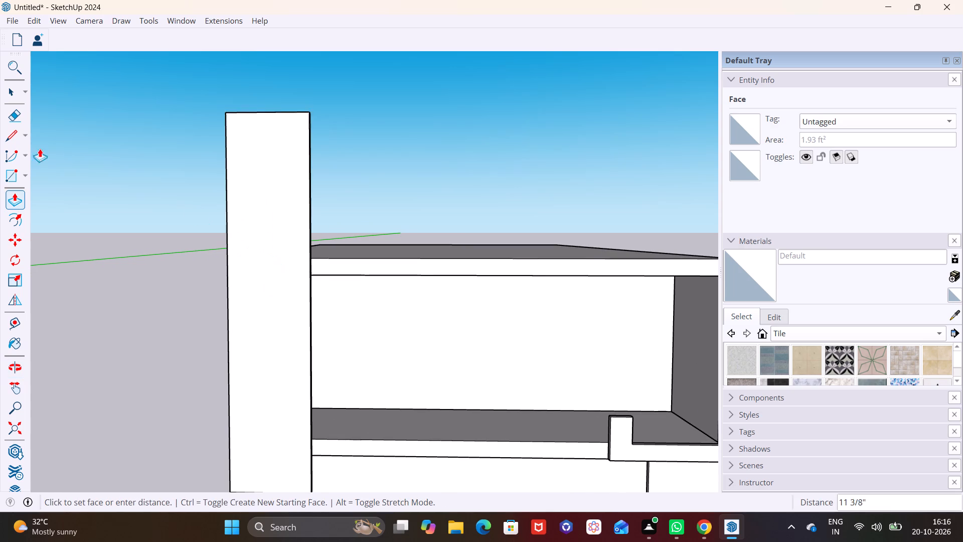
pyautogui.scroll(-6, 199, 291)
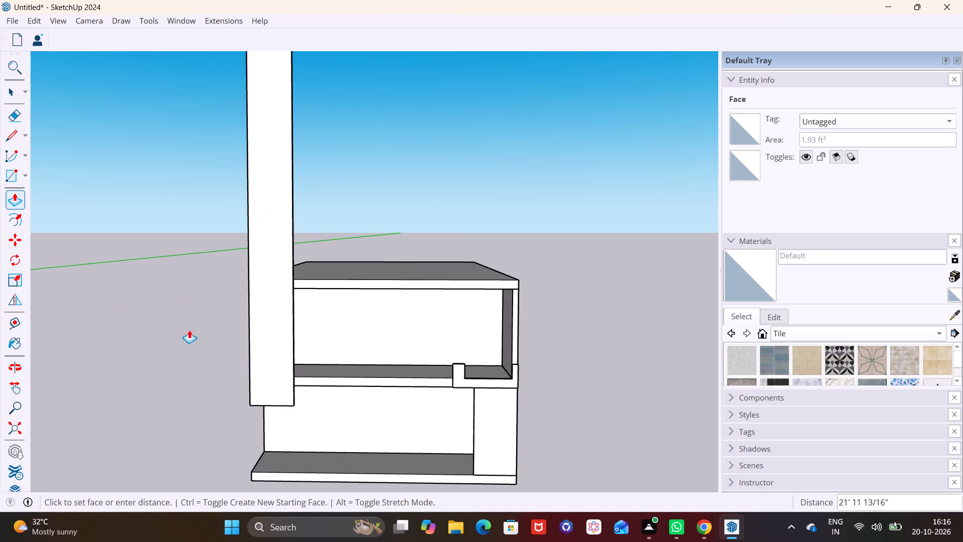
pyautogui.scroll(-1, 199, 225)
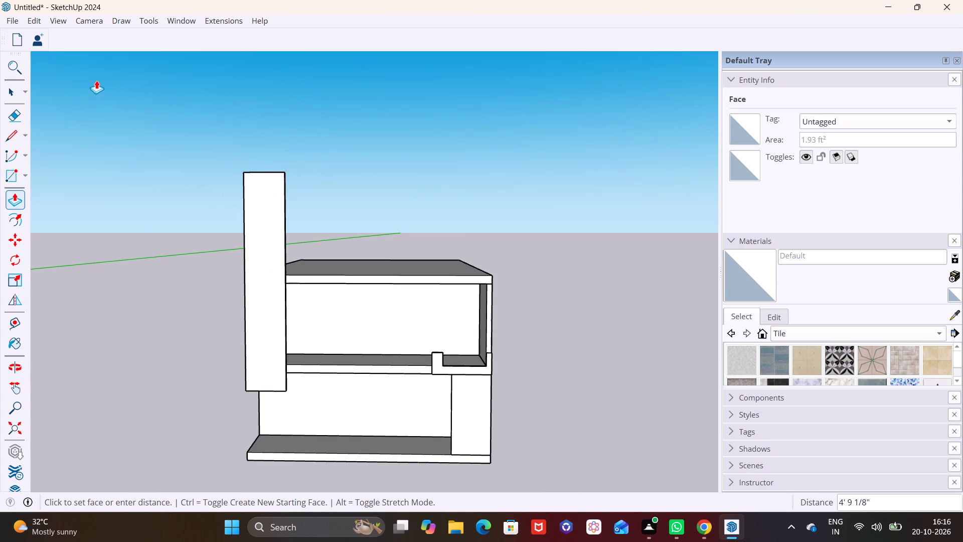
pyautogui.click(83, 79)
# Push the facade panel's top face back down about 1' 6 9/16".
pyautogui.moveTo(326, 197); pyautogui.dragTo(213, 167, button='middle')
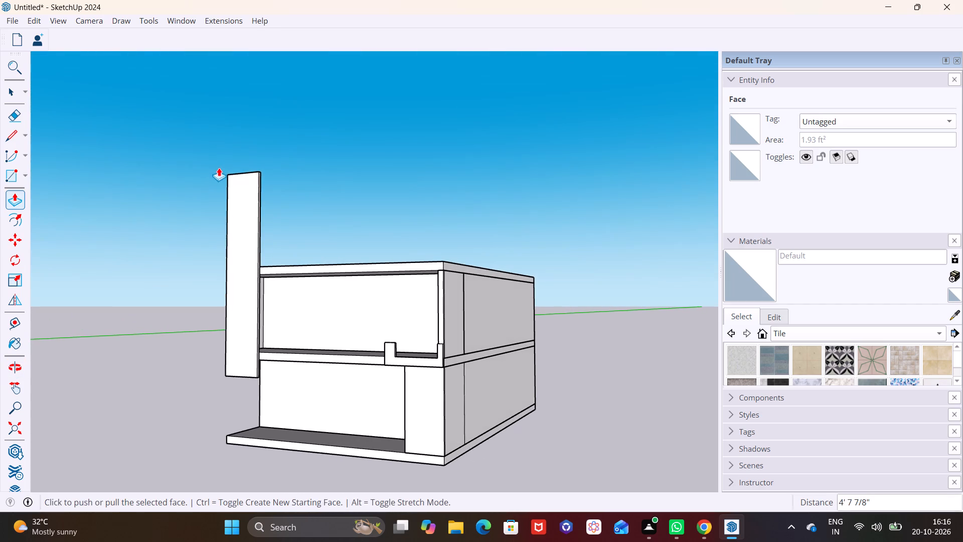
pyautogui.moveTo(272, 186); pyautogui.dragTo(409, 235, button='middle')
pyautogui.scroll(3, 365, 285)
pyautogui.moveTo(366, 278); pyautogui.dragTo(334, 231, button='middle')
pyautogui.moveTo(337, 233); pyautogui.dragTo(343, 302, button='middle')
pyautogui.moveTo(348, 313); pyautogui.dragTo(343, 325, button='middle')
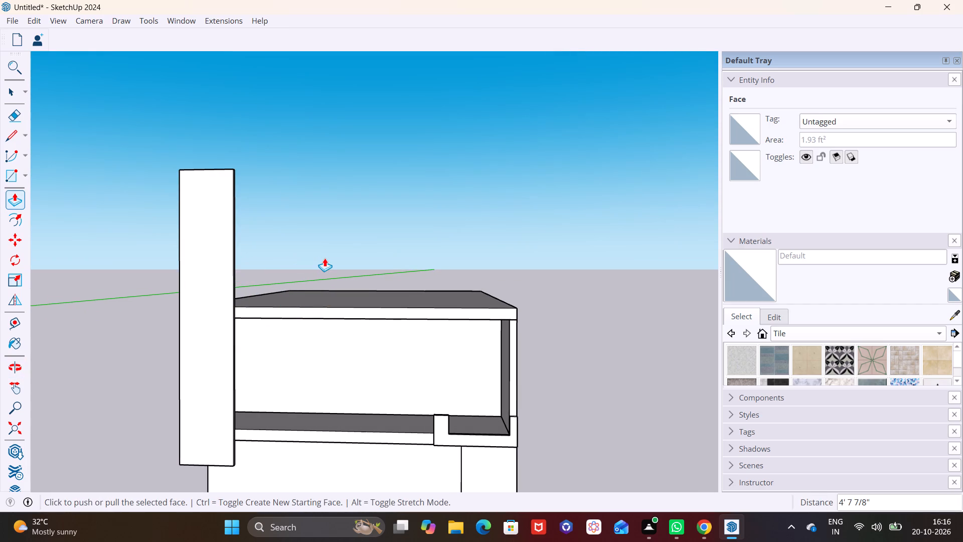
pyautogui.moveTo(249, 218); pyautogui.dragTo(151, 276, button='middle')
pyautogui.scroll(4, 220, 179)
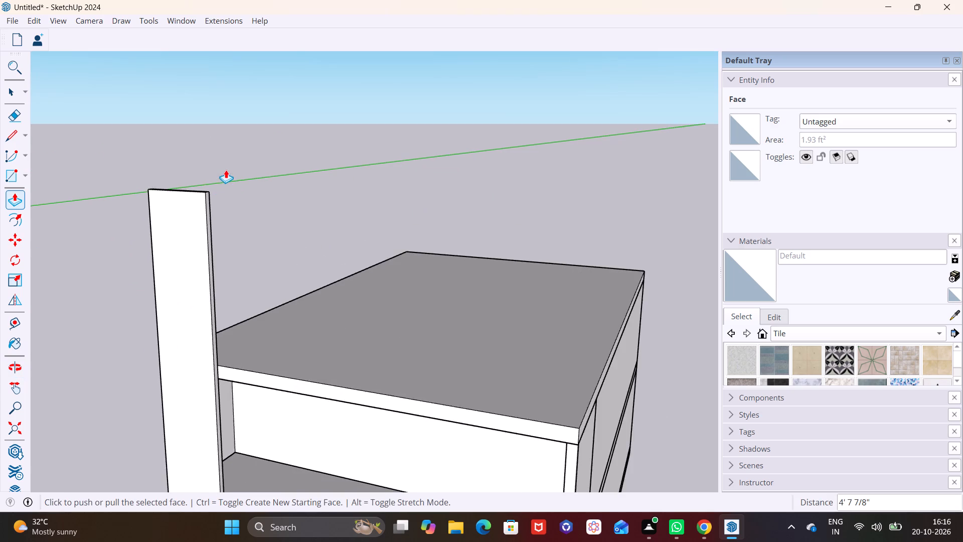
pyautogui.scroll(4, 226, 170)
pyautogui.moveTo(204, 200); pyautogui.dragTo(167, 232, button='middle')
pyautogui.click(79, 294)
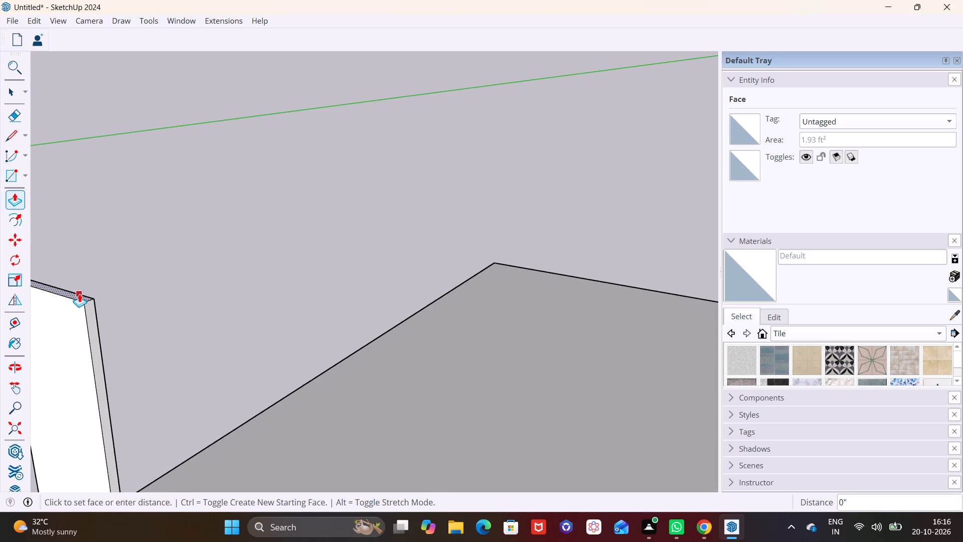
pyautogui.click(86, 335)
# Draw a closed rectangular outline with the Line tool on the facade panel's front face, about 3' 5 1/2" wide and inset from all edges.
pyautogui.scroll(-3, 222, 359)
pyautogui.moveTo(323, 364); pyautogui.dragTo(529, 240, button='middle')
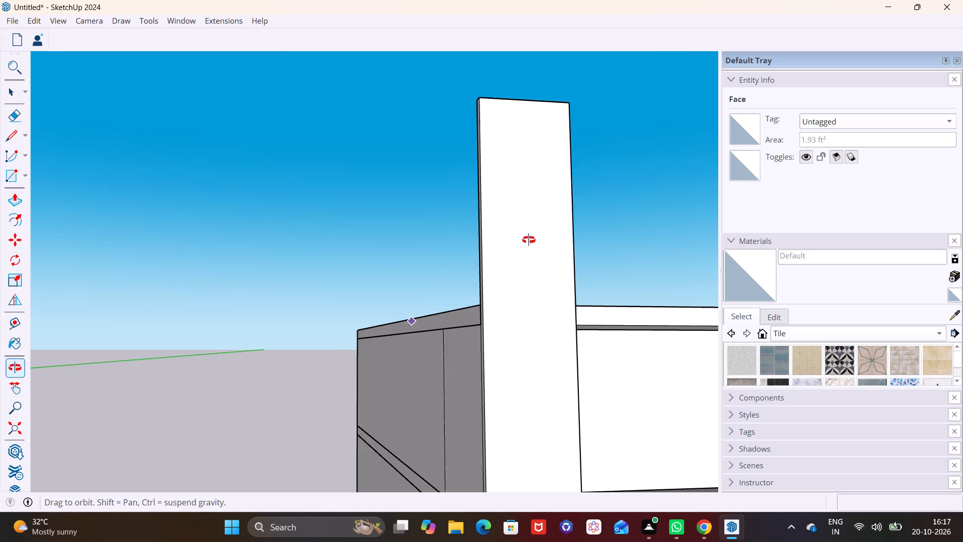
pyautogui.moveTo(529, 240); pyautogui.dragTo(530, 240, button='middle')
pyautogui.scroll(-5, 470, 286)
pyautogui.moveTo(443, 318); pyautogui.dragTo(262, 324, button='middle')
pyautogui.moveTo(284, 344); pyautogui.dragTo(247, 344, button='middle')
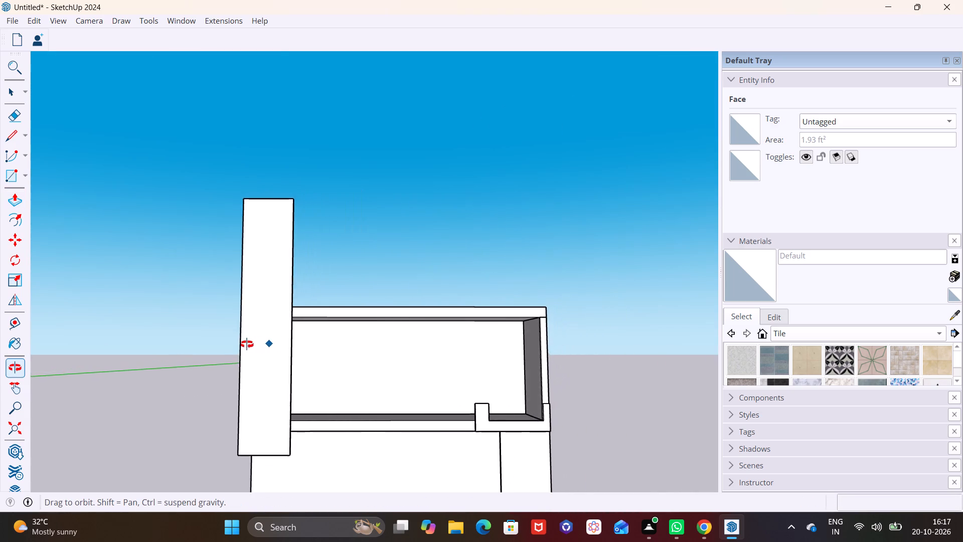
pyautogui.moveTo(247, 344); pyautogui.dragTo(235, 374, button='middle')
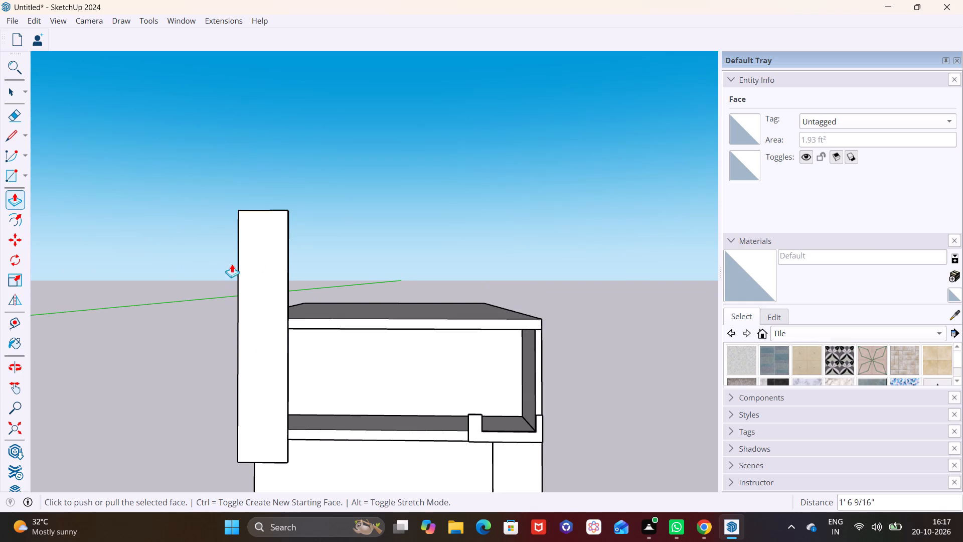
pyautogui.scroll(5, 249, 293)
pyautogui.press('space')
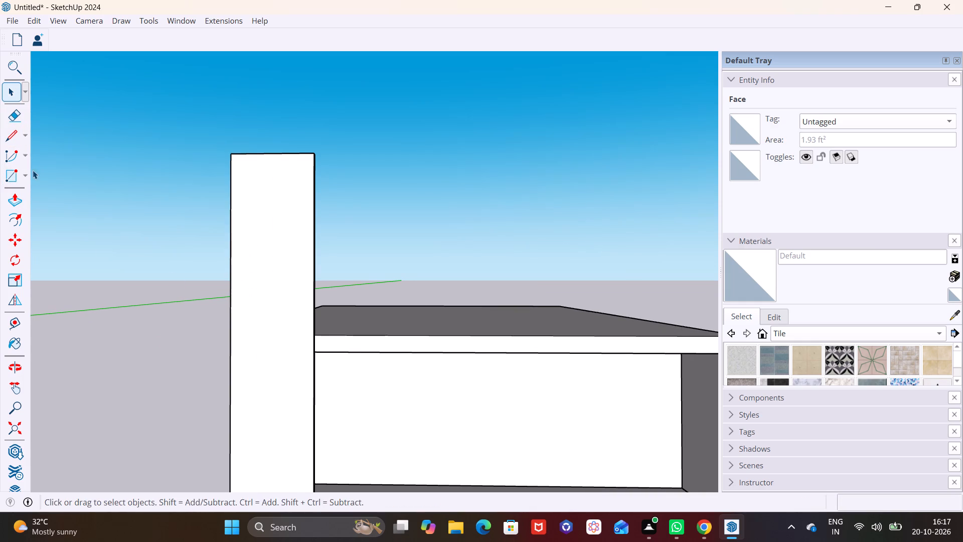
pyautogui.click(25, 176)
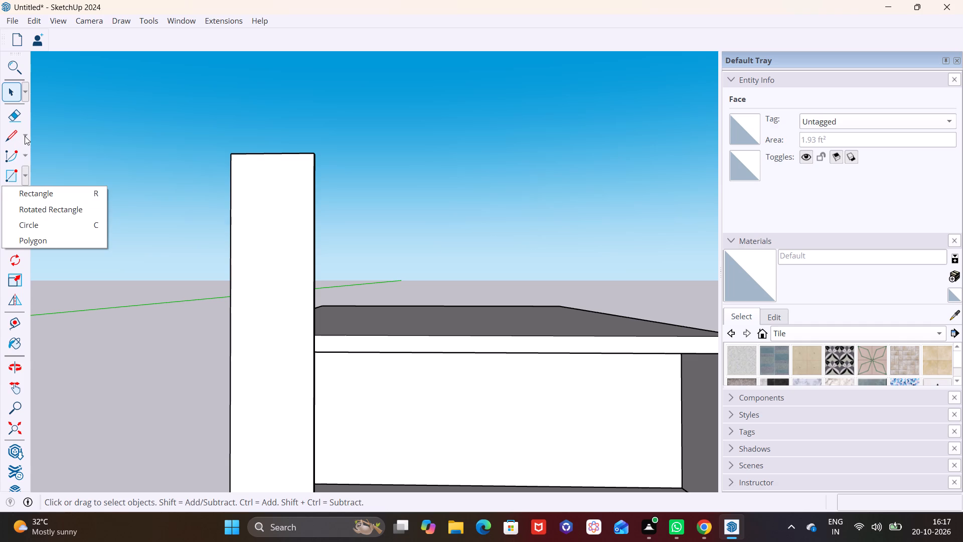
pyautogui.click(25, 135)
pyautogui.click(26, 151)
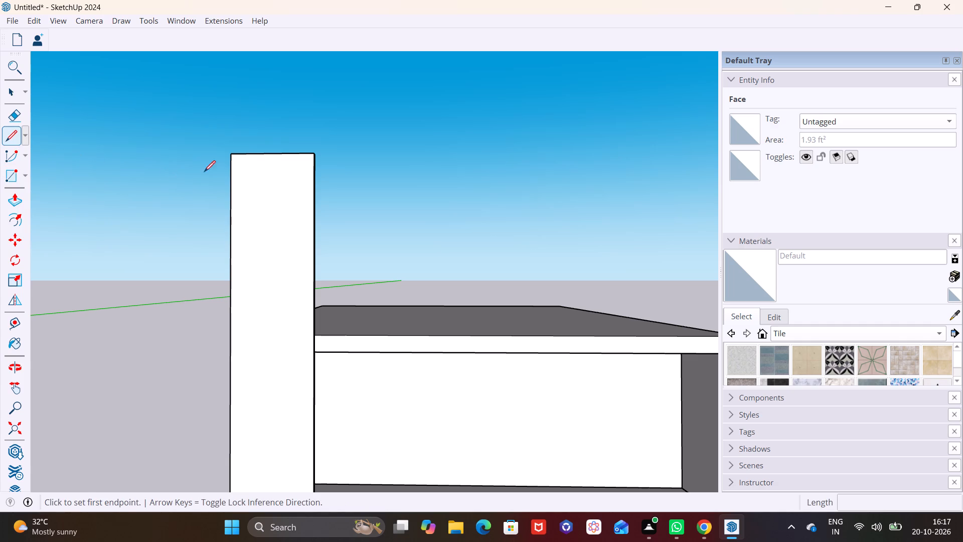
pyautogui.click(245, 169)
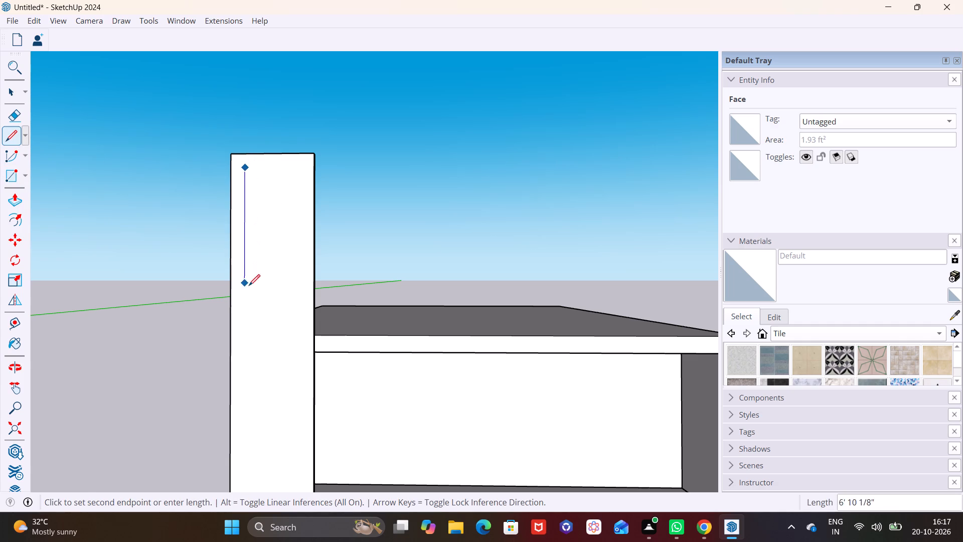
pyautogui.scroll(-3, 249, 300)
pyautogui.moveTo(249, 315); pyautogui.dragTo(250, 227, button='middle')
pyautogui.scroll(1, 251, 361)
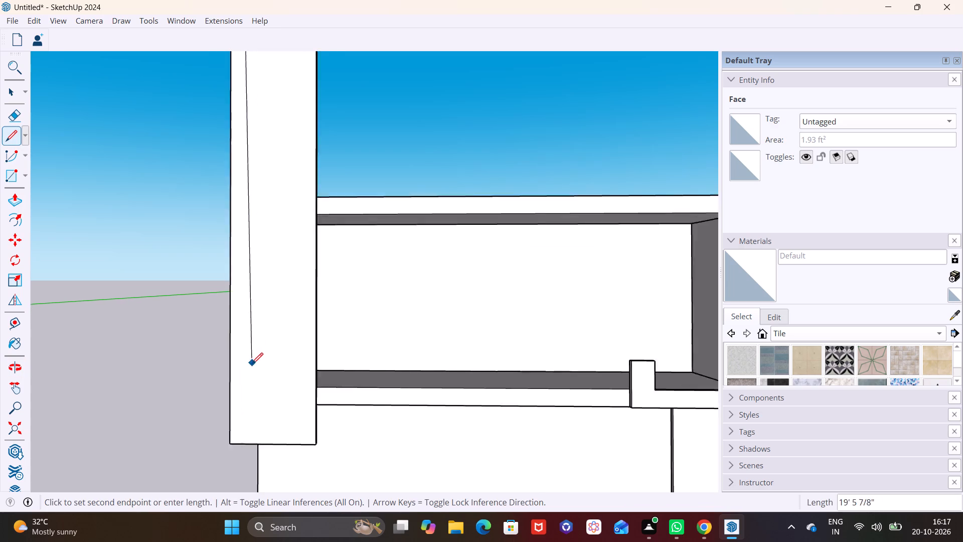
pyautogui.scroll(2, 252, 364)
pyautogui.scroll(-7, 252, 379)
pyautogui.scroll(8, 248, 373)
pyautogui.scroll(-1, 247, 373)
pyautogui.scroll(8, 247, 373)
pyautogui.scroll(-20, 245, 375)
pyautogui.scroll(-1, 245, 375)
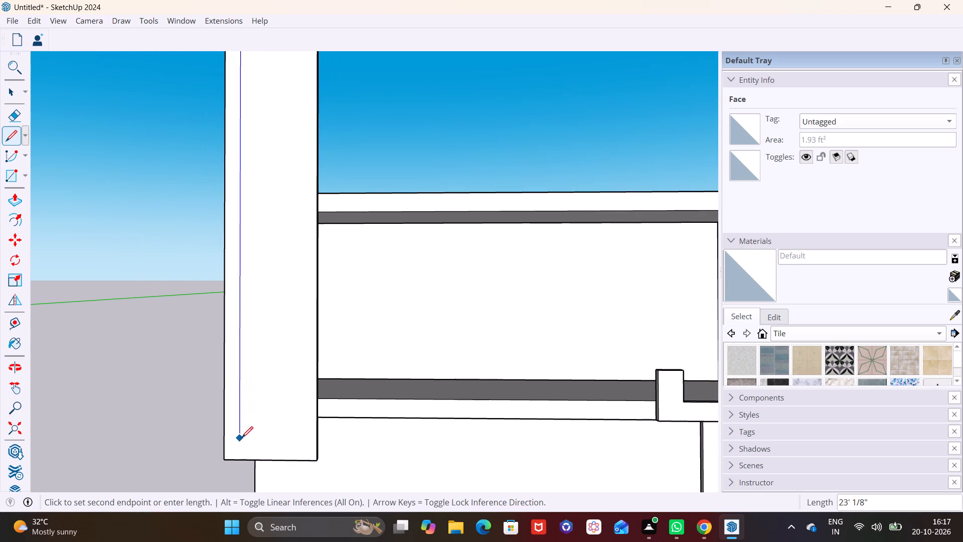
pyautogui.click(241, 412)
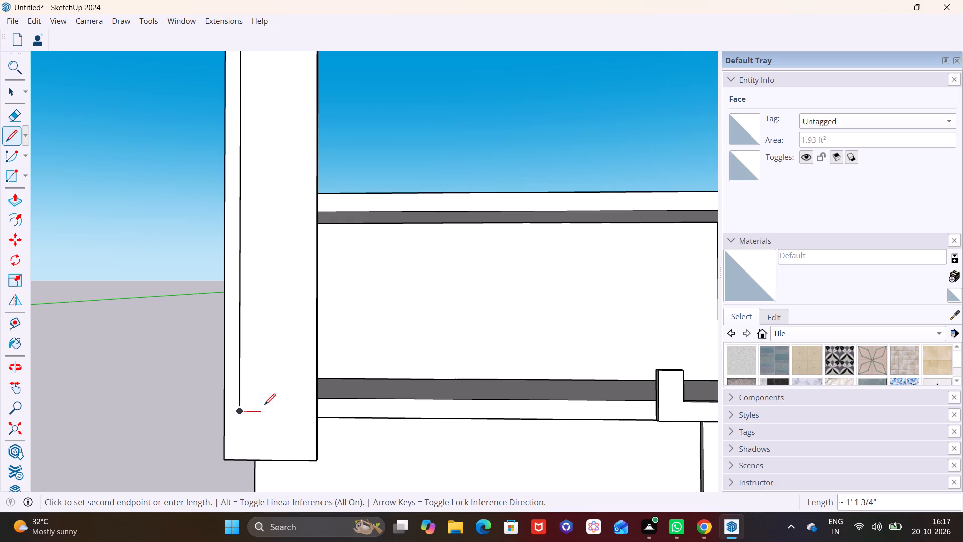
pyautogui.click(304, 409)
pyautogui.scroll(-7, 299, 339)
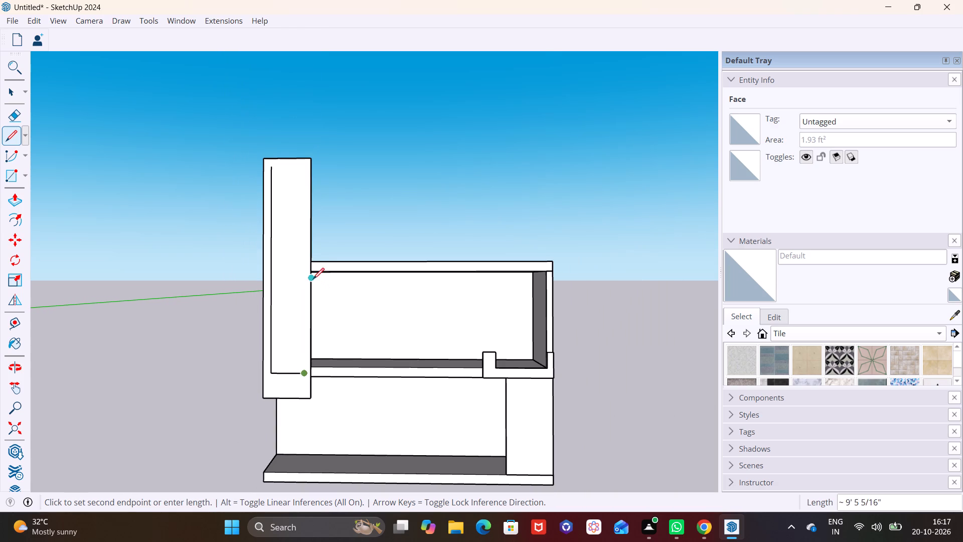
pyautogui.keyDown('shift'); pyautogui.moveTo(297, 234); pyautogui.dragTo(290, 347, button='middle'); pyautogui.keyUp('shift')
pyautogui.moveTo(289, 344); pyautogui.dragTo(292, 318)
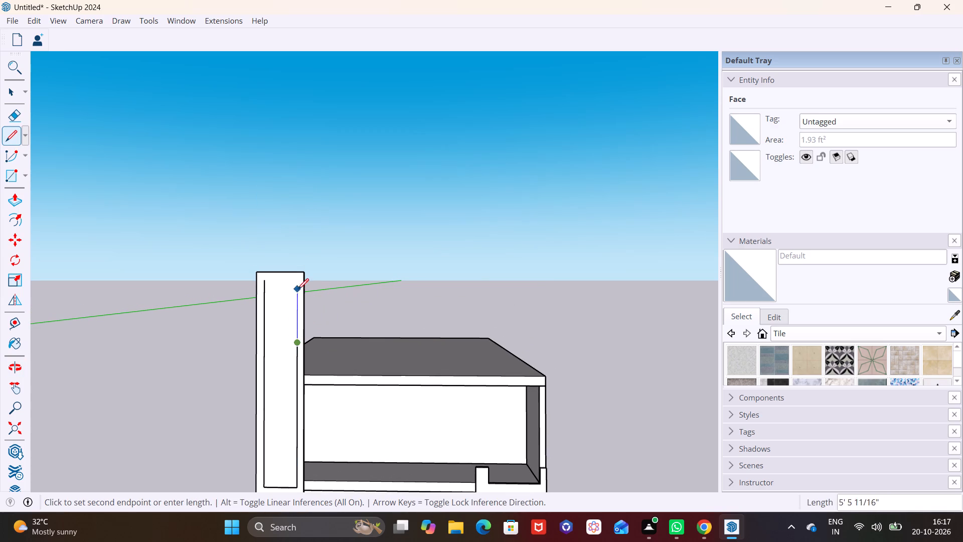
pyautogui.click(297, 286)
pyautogui.click(267, 281)
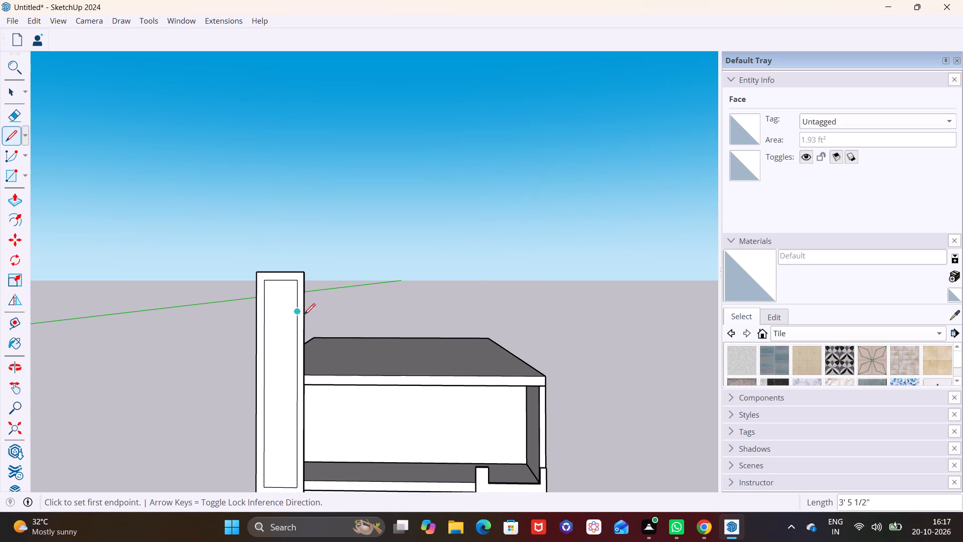
pyautogui.press('space')
# Offset the outlined inner face of the facade panel inward by about 3 1/16" to form a narrow border.
pyautogui.keyDown('shift'); pyautogui.moveTo(328, 354); pyautogui.dragTo(336, 286, button='middle'); pyautogui.keyUp('shift')
pyautogui.scroll(3, 267, 308)
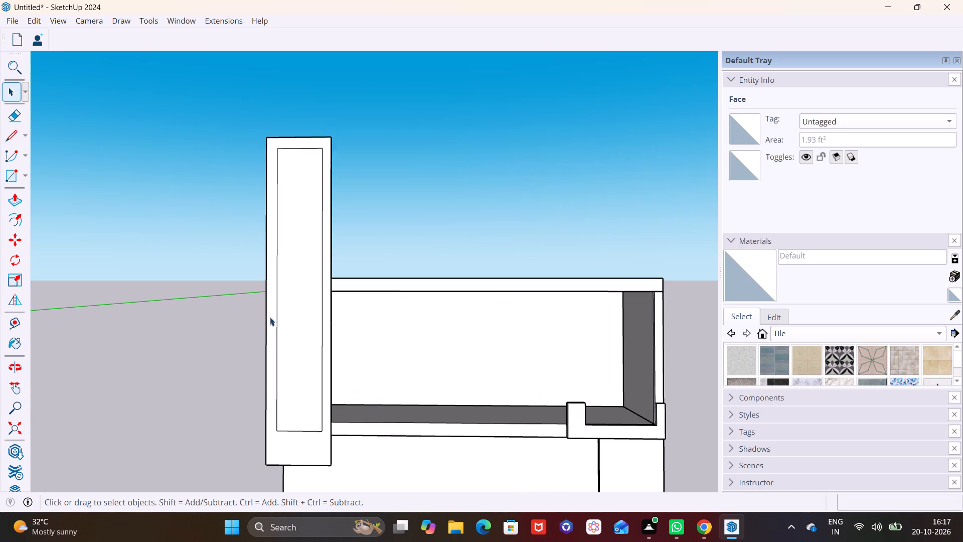
pyautogui.click(279, 313)
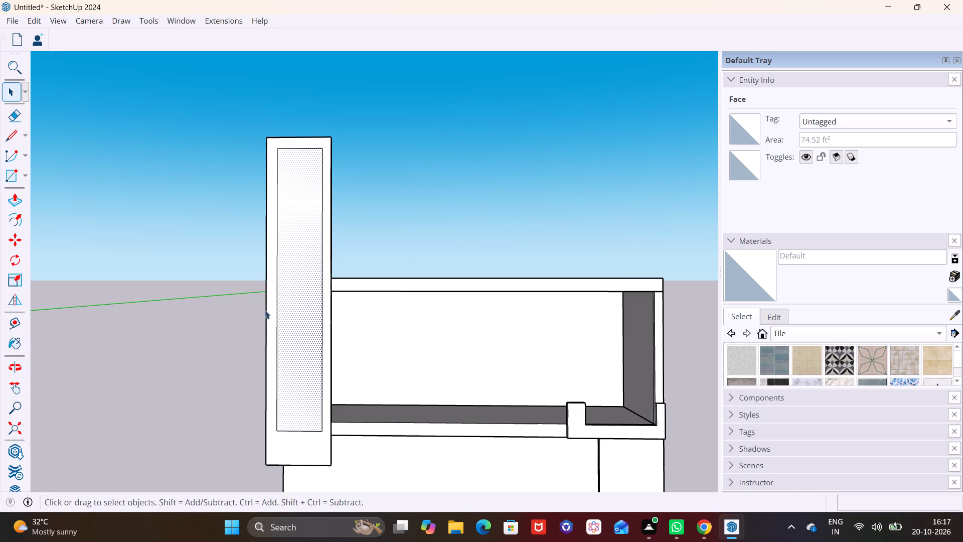
pyautogui.click(9, 213)
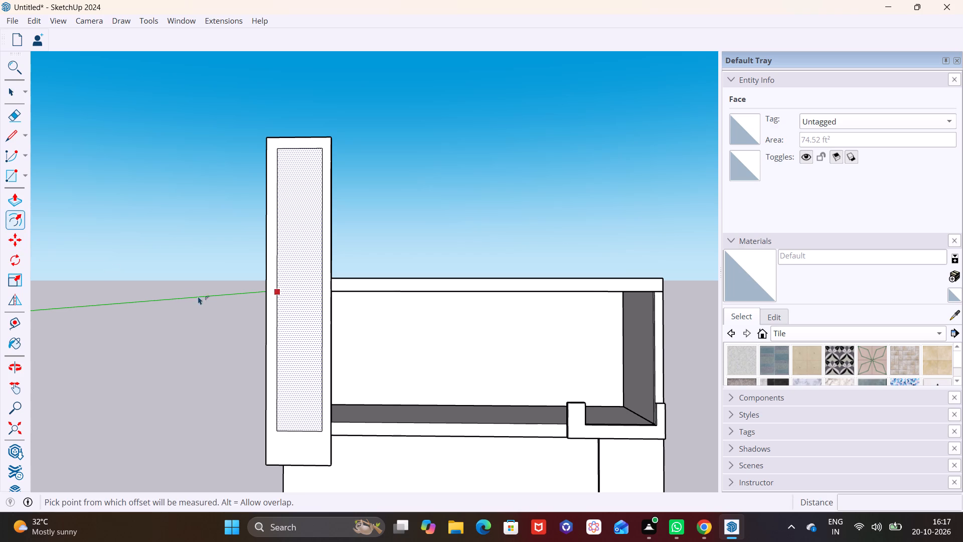
pyautogui.click(284, 293)
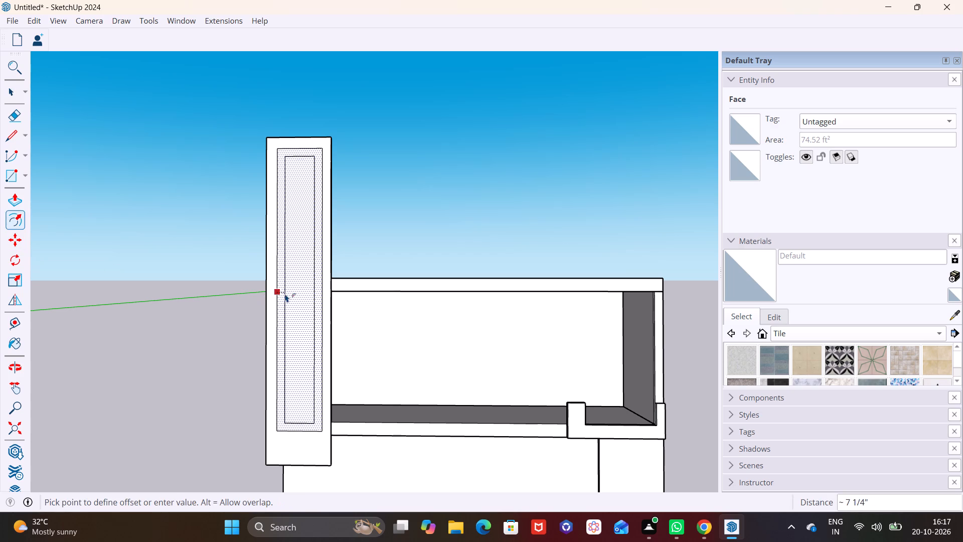
pyautogui.click(281, 295)
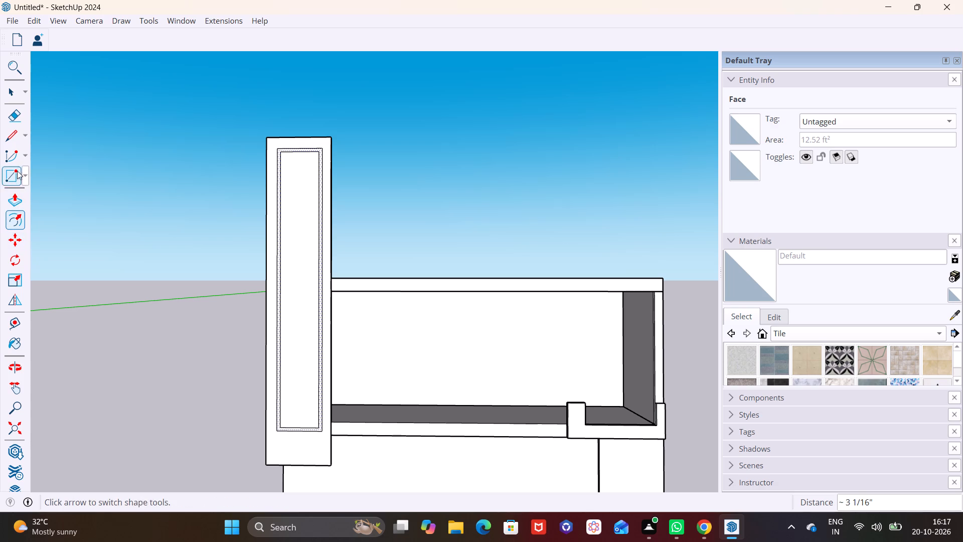
# Push the face inside the narrow border back about 4 11/16", through the panel's thickness, to cut a tall opening.
pyautogui.click(15, 93)
pyautogui.click(308, 281)
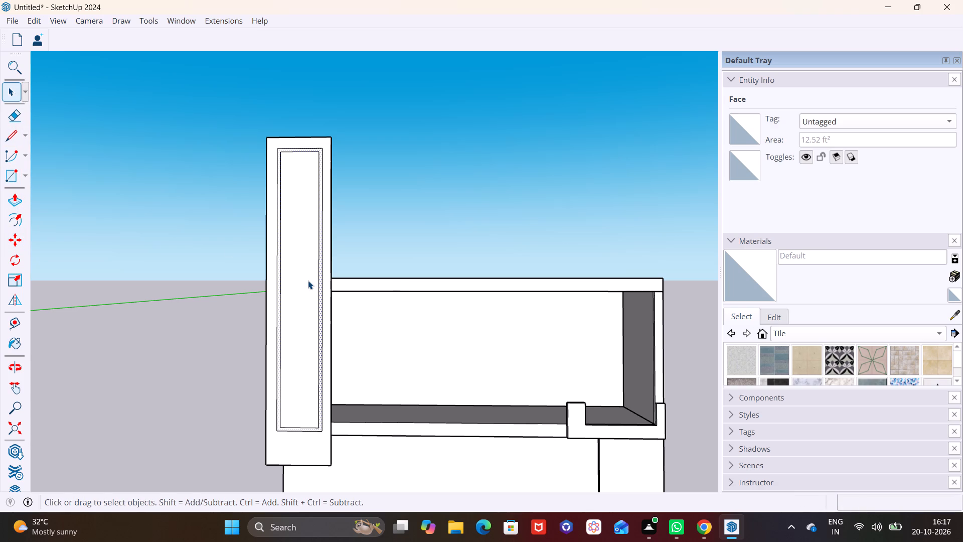
pyautogui.click(17, 200)
pyautogui.click(298, 298)
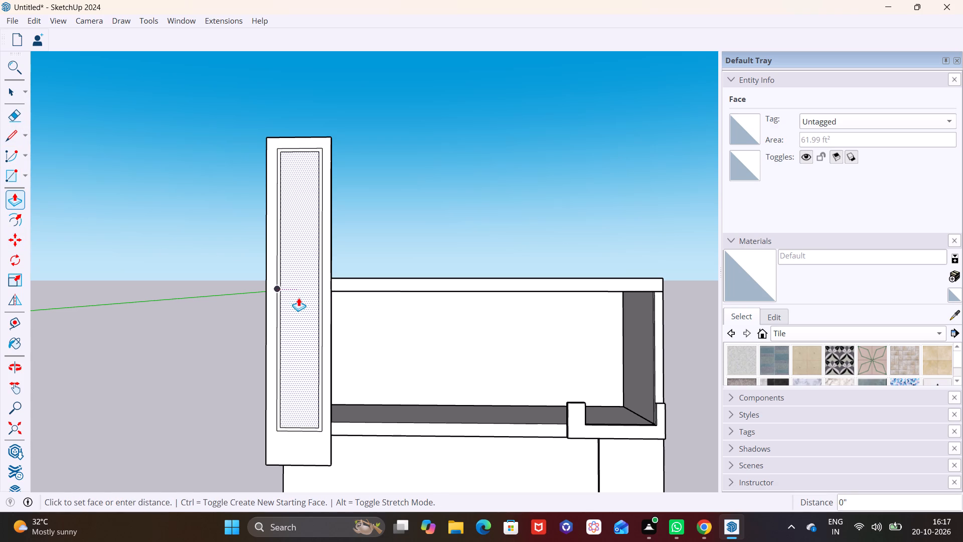
pyautogui.click(300, 279)
# Draw a rectangle about 4 11/16" square on the inner side face of the facade panel's opening, in its lower part.
pyautogui.moveTo(384, 345); pyautogui.dragTo(373, 341, button='middle')
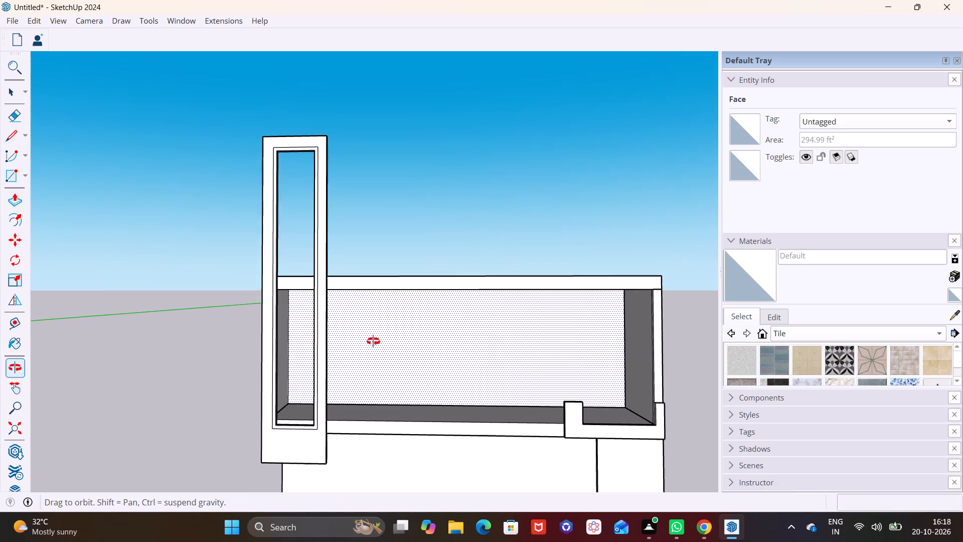
pyautogui.moveTo(373, 341); pyautogui.dragTo(381, 348, button='middle')
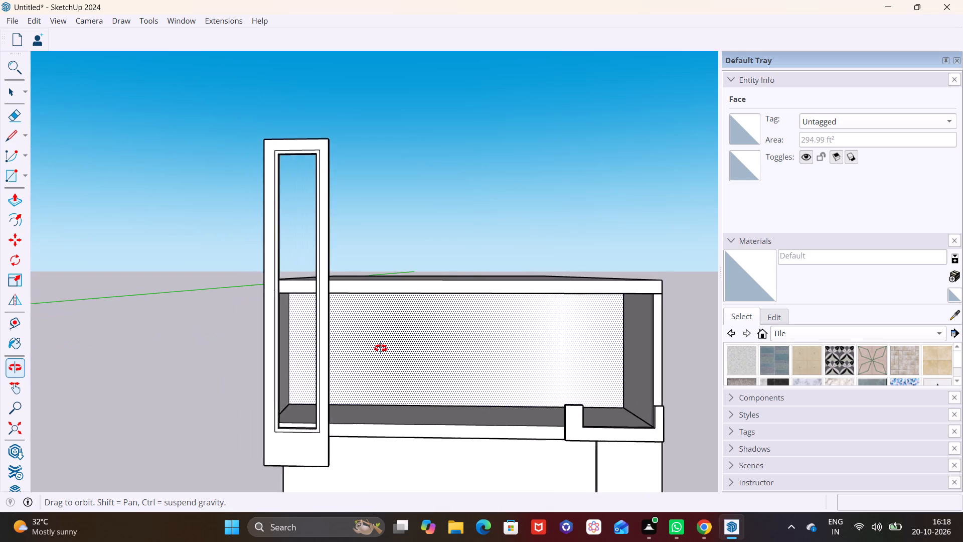
pyautogui.moveTo(381, 348); pyautogui.dragTo(422, 351, button='middle')
pyautogui.scroll(4, 316, 359)
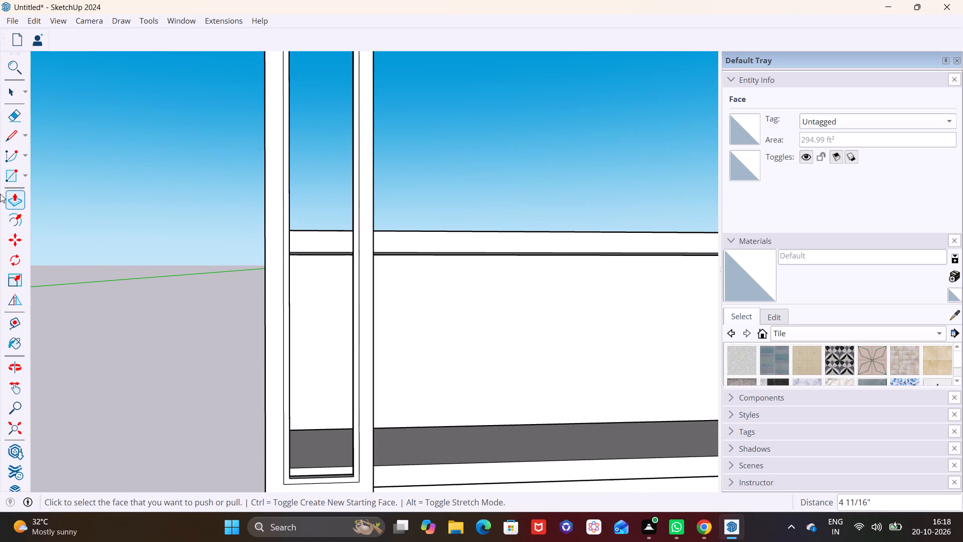
pyautogui.click(28, 176)
pyautogui.click(28, 194)
pyautogui.moveTo(289, 396); pyautogui.dragTo(126, 402, button='middle')
pyautogui.scroll(4, 279, 408)
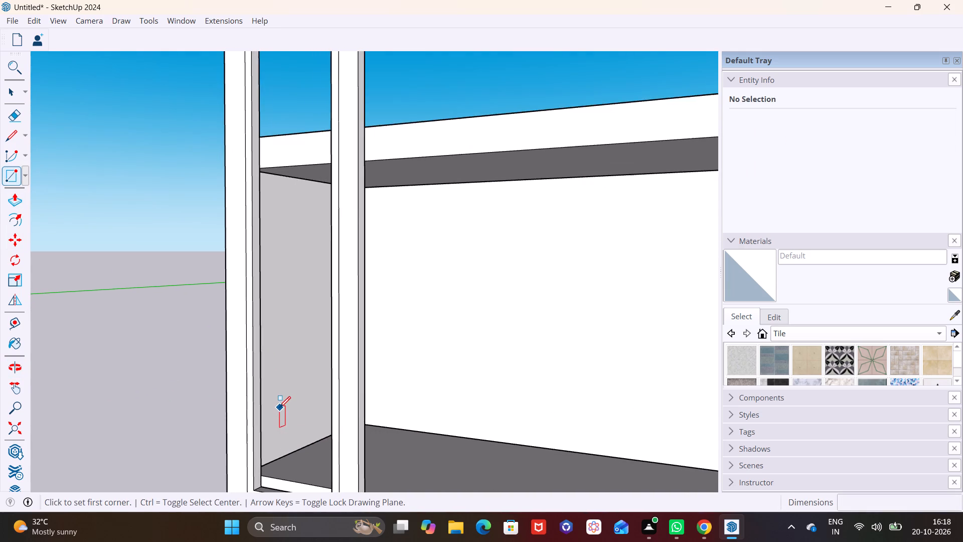
pyautogui.scroll(4, 273, 402)
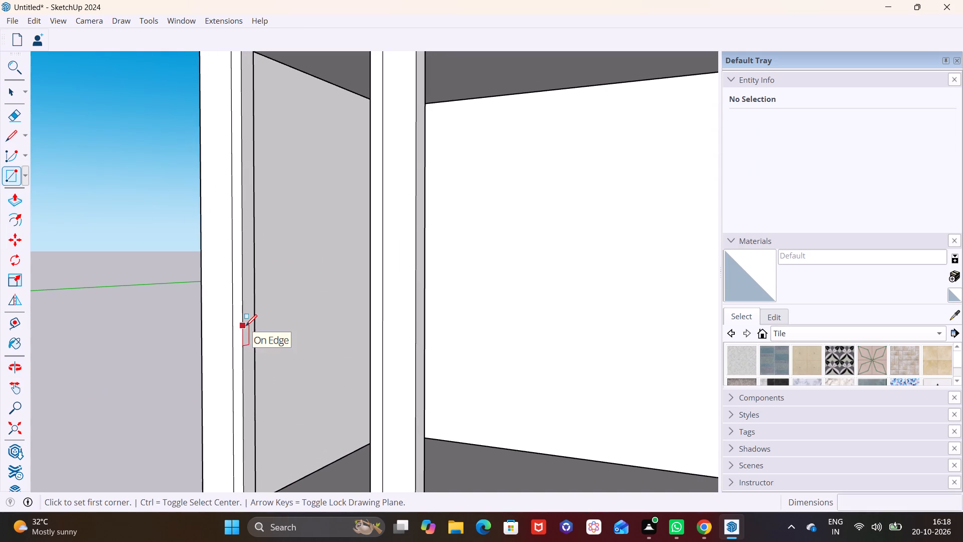
pyautogui.click(246, 326)
pyautogui.click(255, 340)
# Draw another rectangle about 4 11/16" square on the same inner side face, near the top of the panel's opening.
pyautogui.scroll(-5, 275, 333)
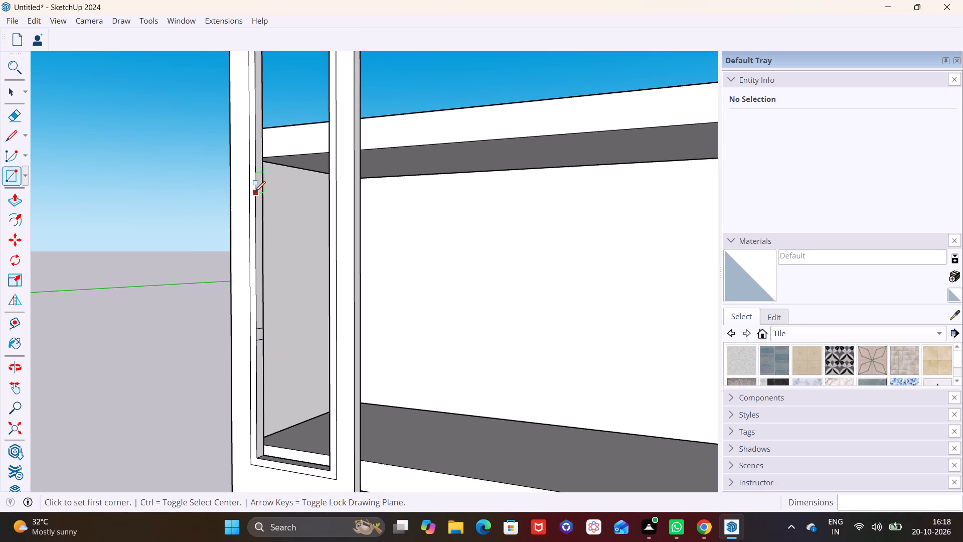
pyautogui.scroll(-6, 279, 195)
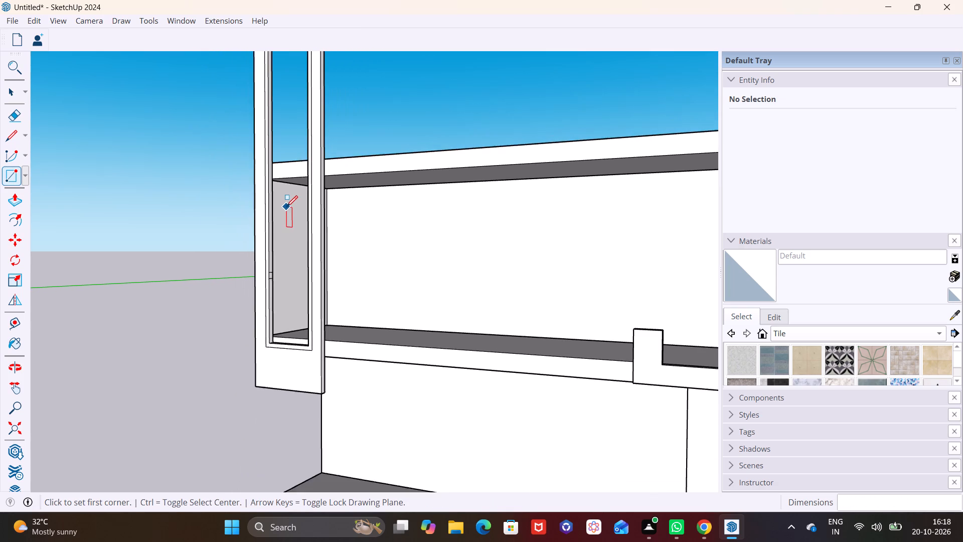
pyautogui.keyDown('shift'); pyautogui.moveTo(286, 207); pyautogui.dragTo(287, 321, button='middle'); pyautogui.keyUp('shift')
pyautogui.keyDown('shift'); pyautogui.scroll(-1, 287, 321); pyautogui.keyUp('shift')
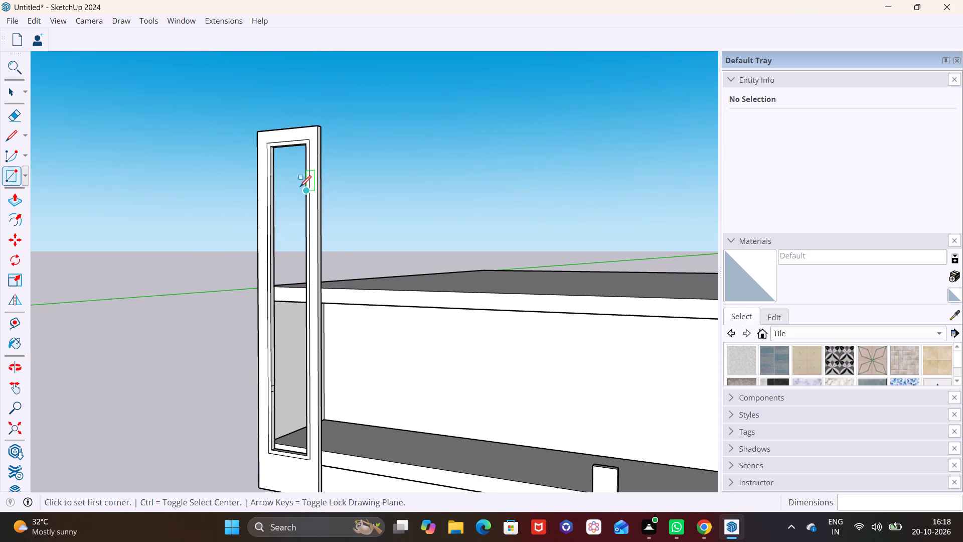
pyautogui.scroll(6, 287, 191)
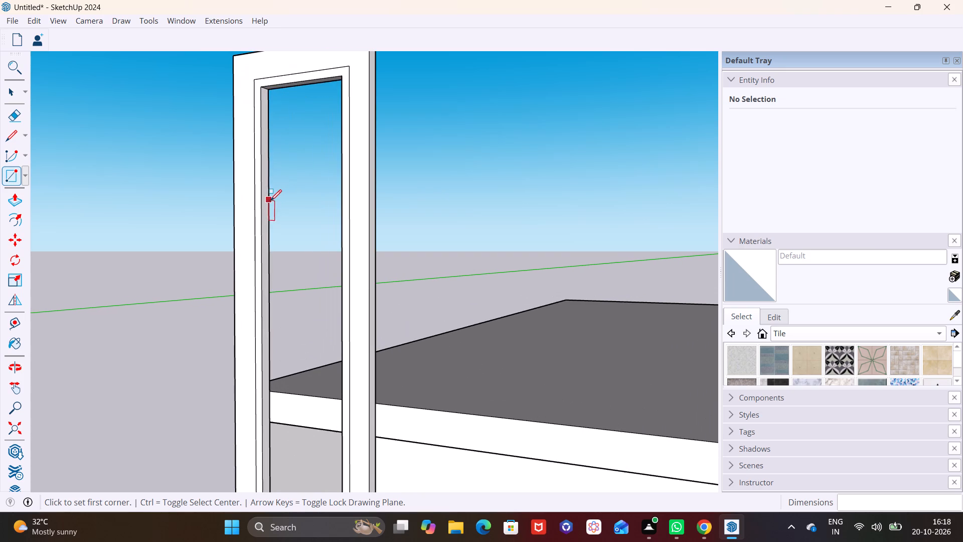
pyautogui.scroll(1, 270, 201)
pyautogui.click(262, 193)
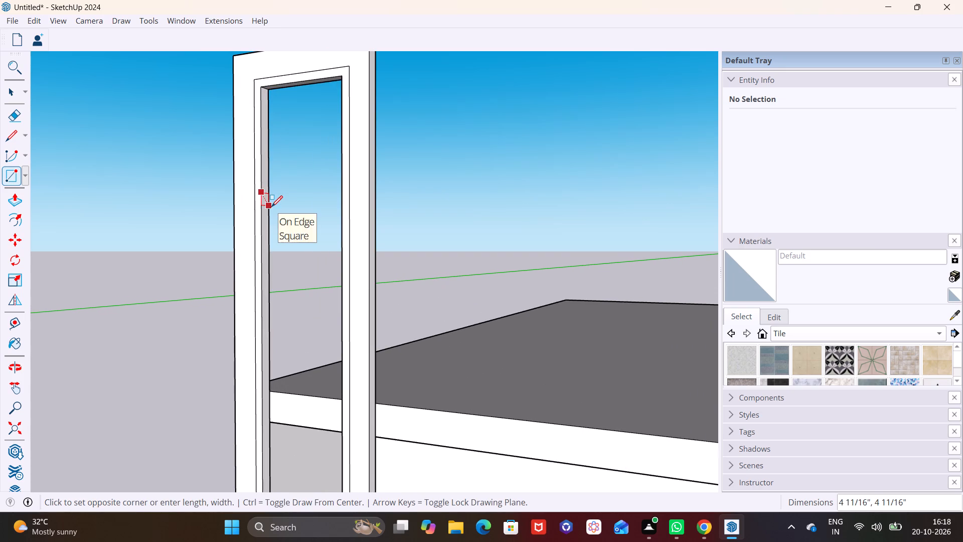
pyautogui.click(271, 207)
# Draw a rectangle about 2 7/8" by 4 11/16" on the opening's inner side face, starting level with the top slab's underside.
pyautogui.scroll(-3, 287, 299)
pyautogui.scroll(-1, 306, 372)
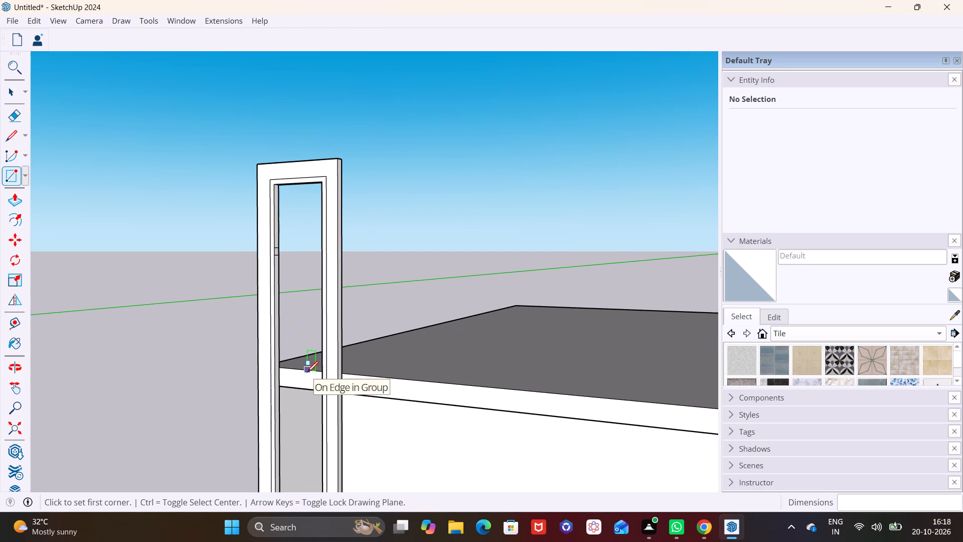
pyautogui.keyDown('shift'); pyautogui.moveTo(309, 367); pyautogui.dragTo(312, 291, button='middle'); pyautogui.keyUp('shift')
pyautogui.scroll(9, 289, 306)
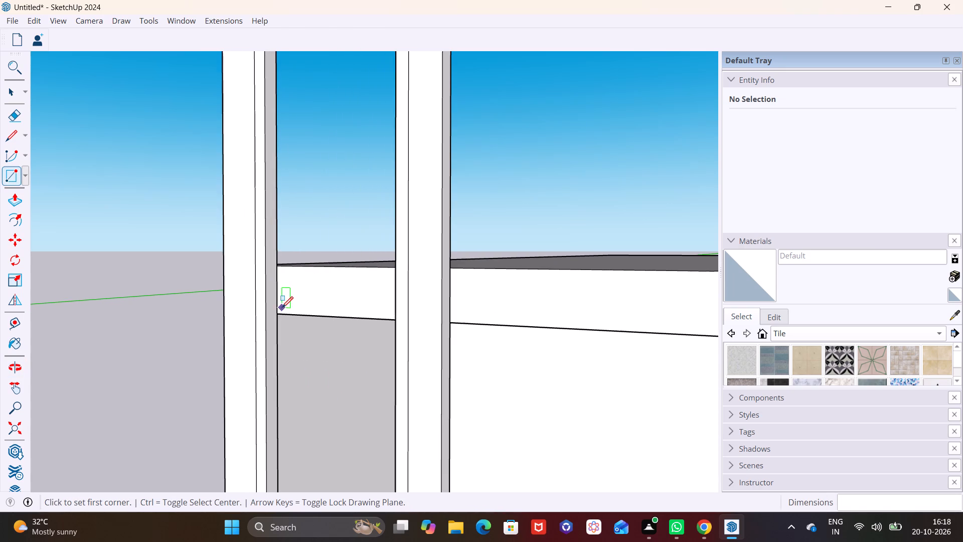
pyautogui.click(277, 315)
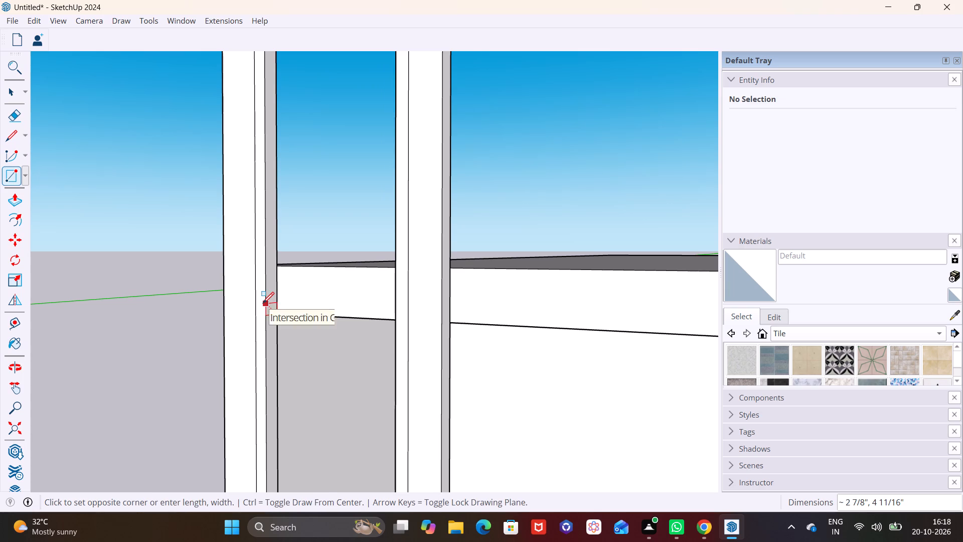
pyautogui.click(263, 303)
# Push/Pull the small rectangle at the top slab's level about 2' 11 3/8" across the opening to form a crossbar.
pyautogui.press('space')
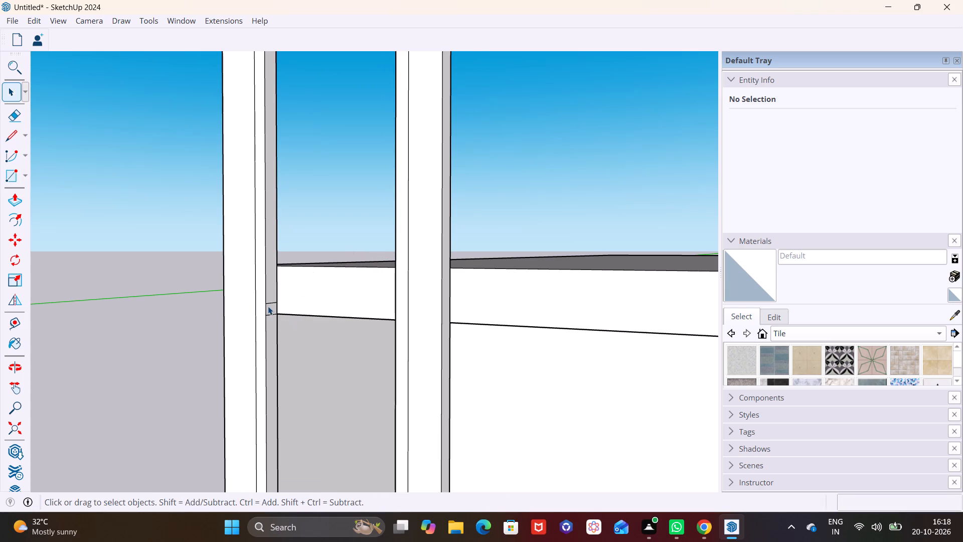
pyautogui.click(268, 306)
pyautogui.click(273, 309)
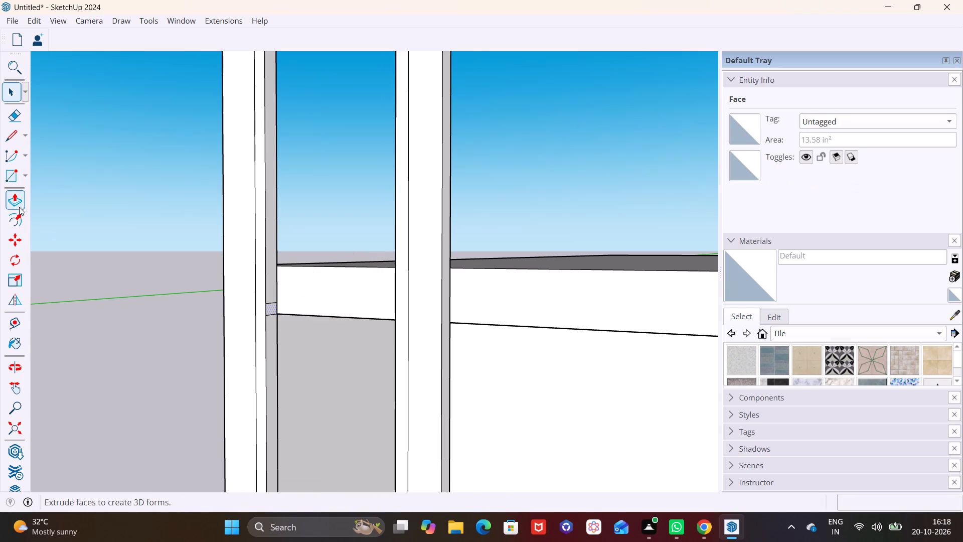
pyautogui.click(15, 196)
pyautogui.click(269, 311)
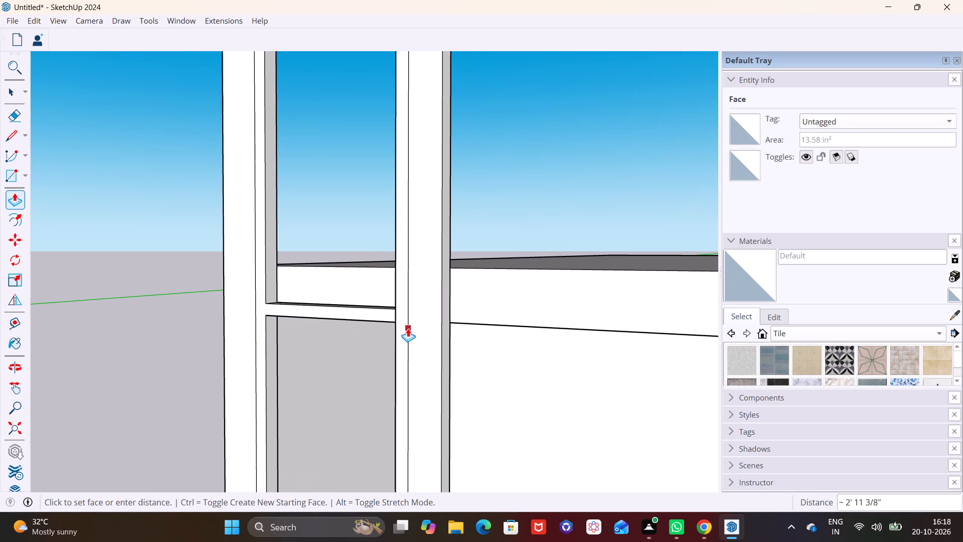
pyautogui.click(408, 328)
# Push/Pull the lower small square about 2' 11 3/8" across the opening to form a second crossbar.
pyautogui.scroll(-4, 330, 382)
pyautogui.moveTo(332, 400); pyautogui.dragTo(329, 237, button='middle')
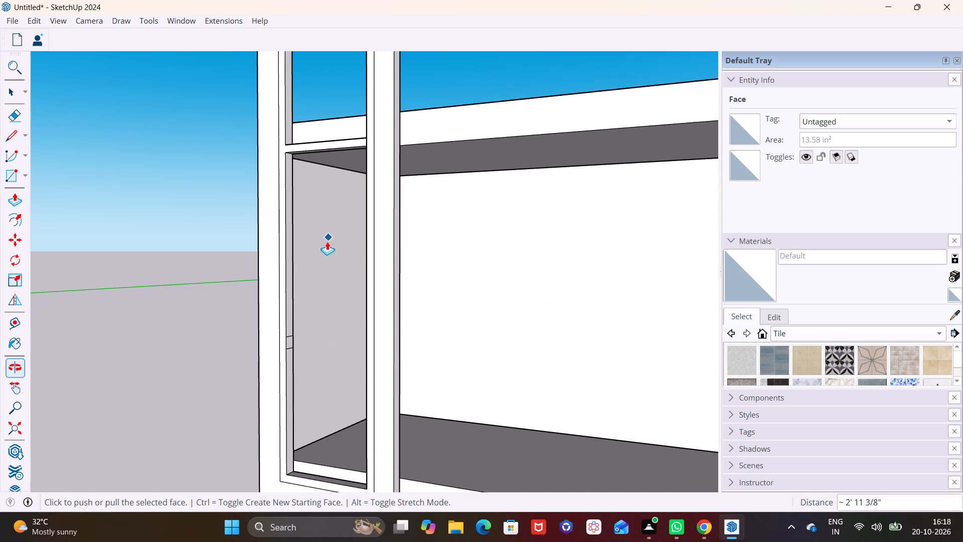
pyautogui.press('space')
pyautogui.click(290, 341)
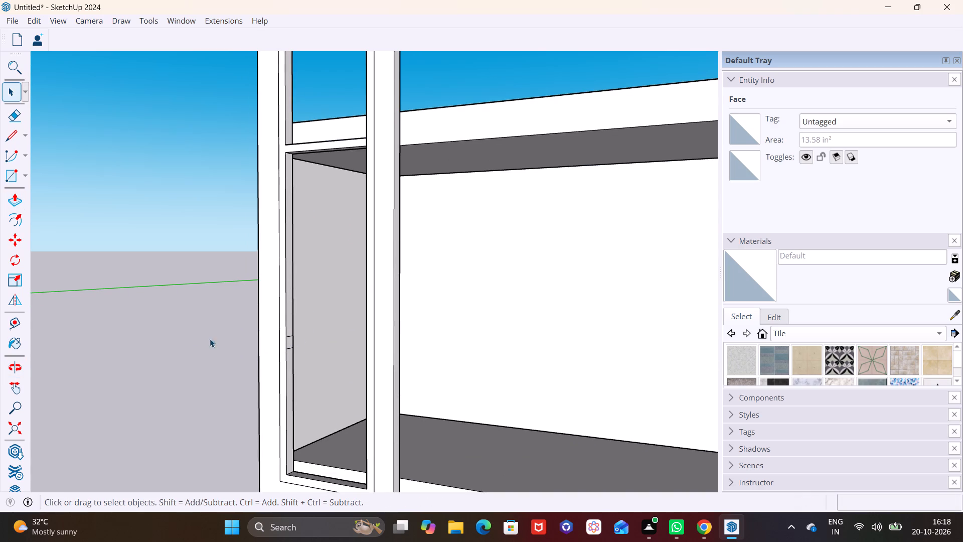
pyautogui.click(18, 196)
pyautogui.click(289, 342)
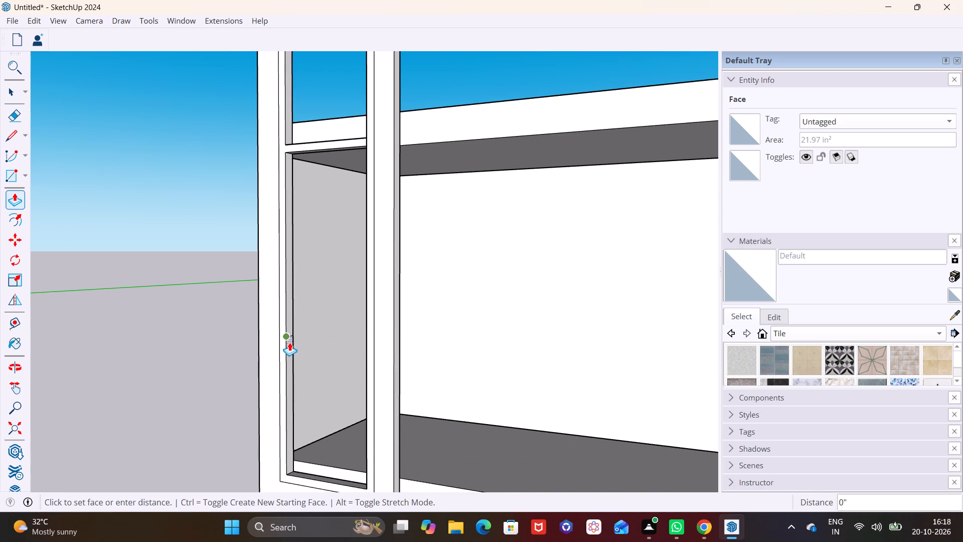
pyautogui.click(374, 353)
# Push/Pull the upper small square about 2' 11 3/8" across the opening to form a third crossbar.
pyautogui.scroll(-6, 353, 362)
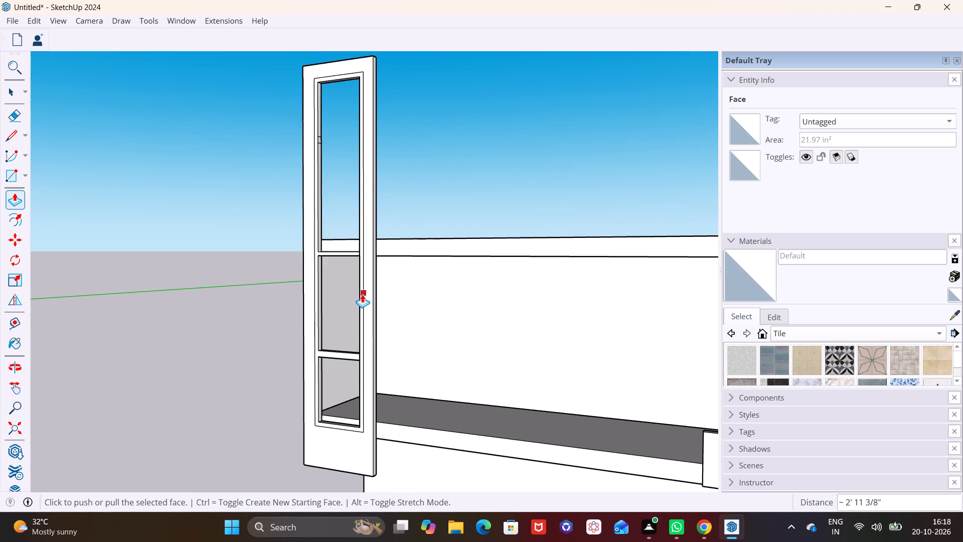
pyautogui.keyDown('shift'); pyautogui.moveTo(362, 304); pyautogui.dragTo(366, 454, button='middle'); pyautogui.keyUp('shift')
pyautogui.scroll(8, 298, 193)
pyautogui.press('space')
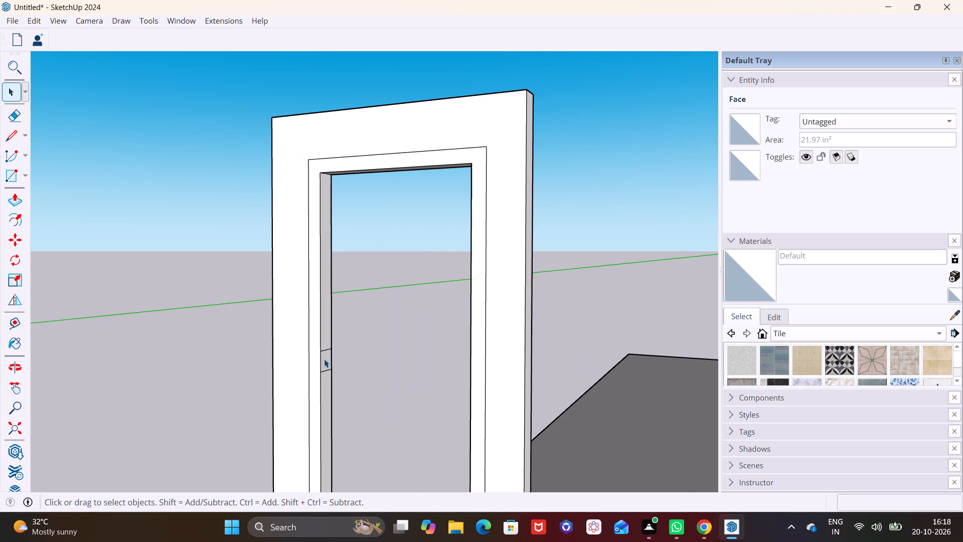
pyautogui.click(324, 359)
pyautogui.click(10, 197)
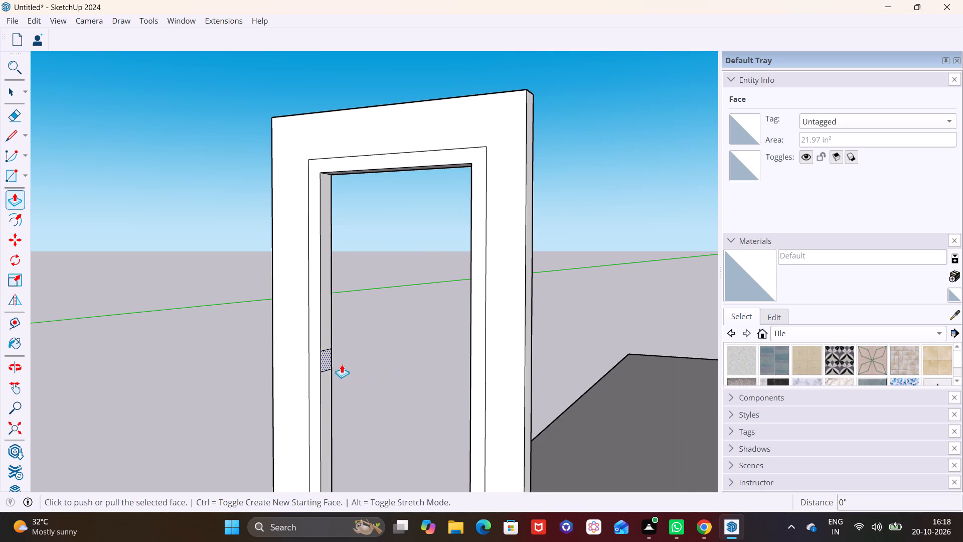
pyautogui.click(327, 358)
pyautogui.click(480, 377)
# Paint the facade panel's narrow inner border and crossbars with the black Color M09 from the Colors material collection.
pyautogui.scroll(-5, 376, 375)
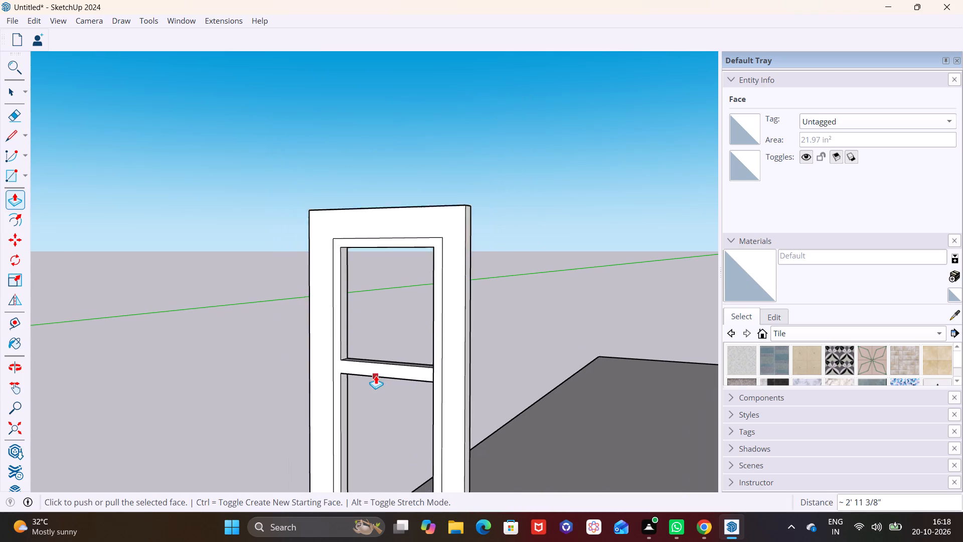
pyautogui.scroll(-7, 376, 375)
pyautogui.keyDown('shift'); pyautogui.moveTo(498, 431); pyautogui.dragTo(523, 277, button='middle'); pyautogui.keyUp('shift')
pyautogui.scroll(-3, 523, 277)
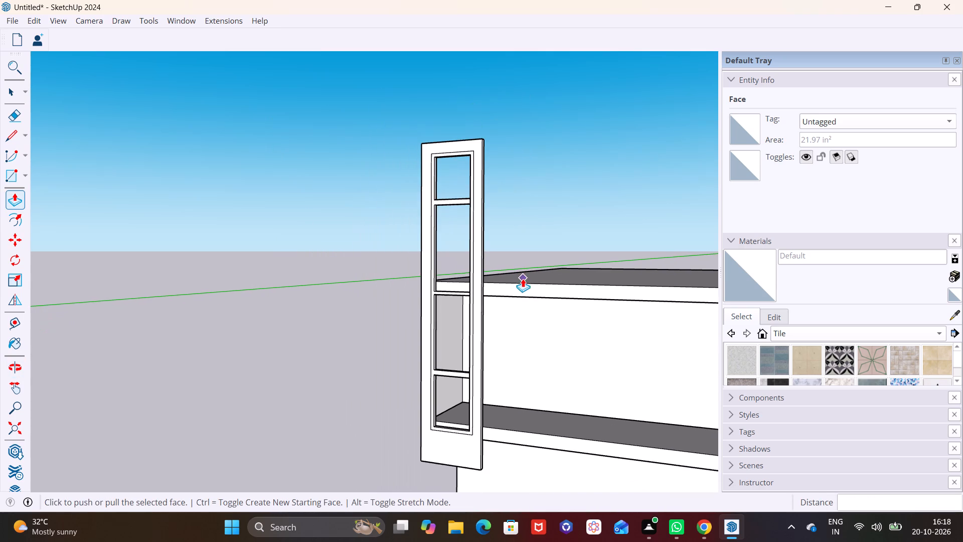
pyautogui.click(878, 337)
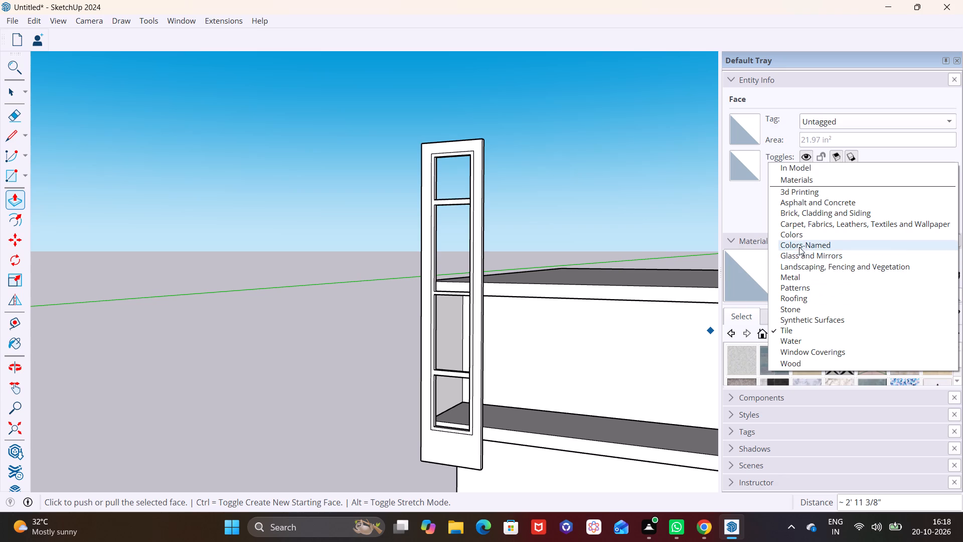
pyautogui.click(799, 237)
pyautogui.scroll(-2, 830, 378)
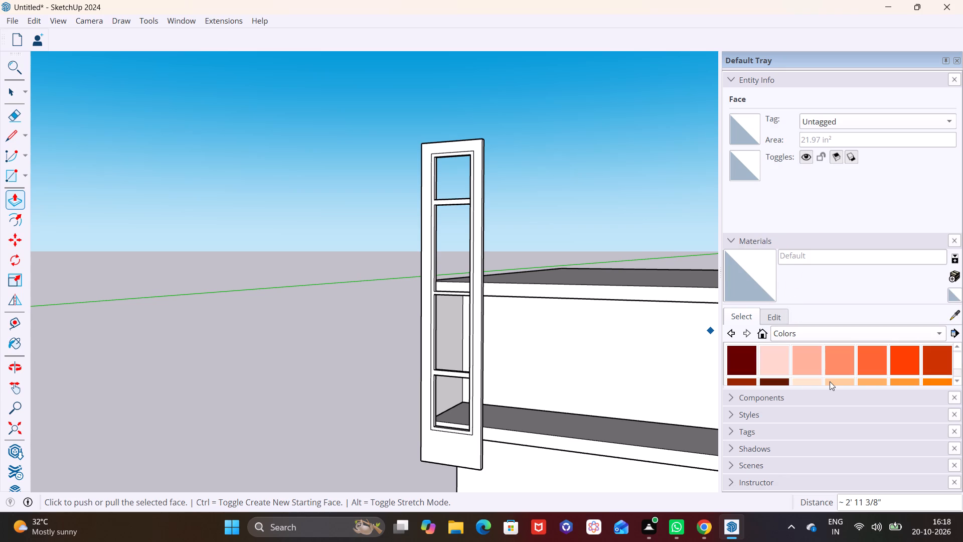
pyautogui.scroll(-18, 830, 382)
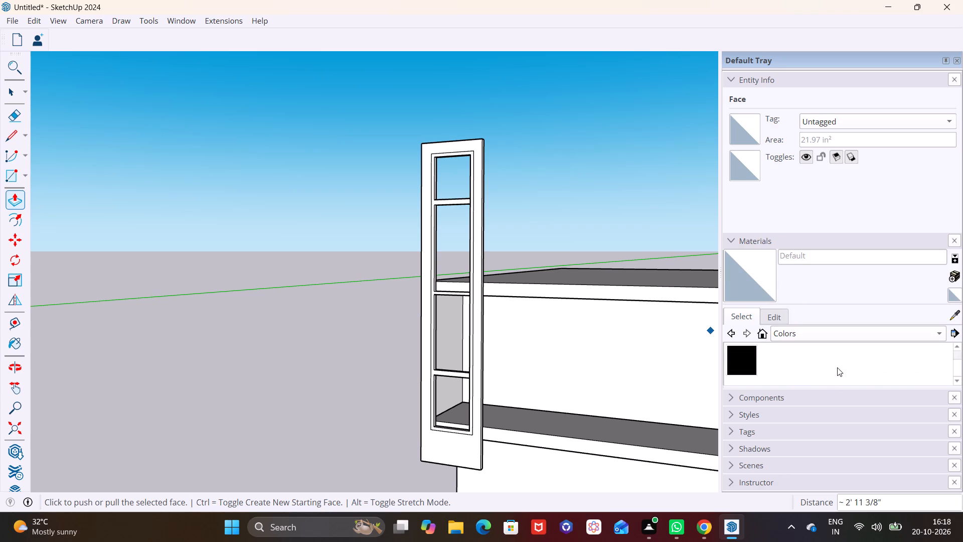
pyautogui.click(731, 355)
pyautogui.scroll(2, 452, 371)
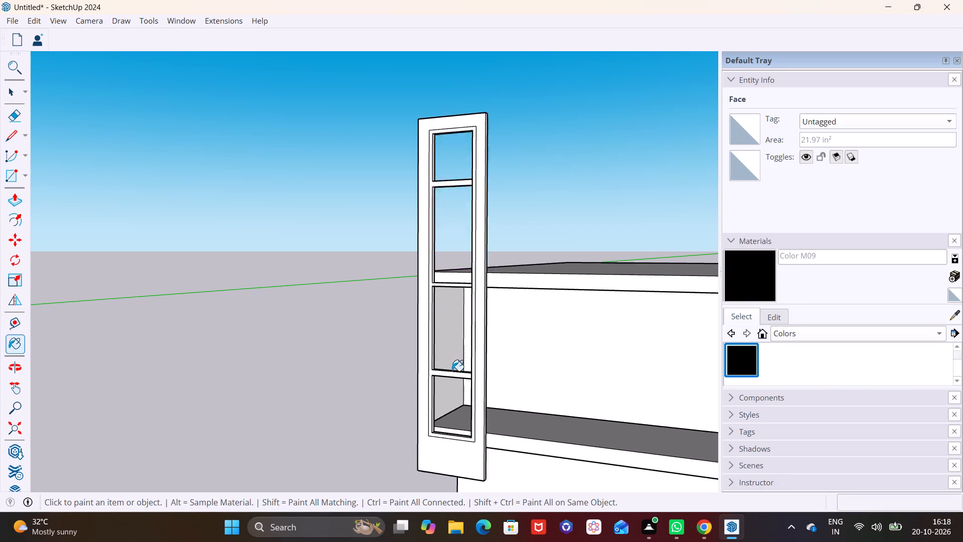
pyautogui.scroll(9, 452, 371)
pyautogui.click(452, 373)
pyautogui.scroll(-6, 452, 373)
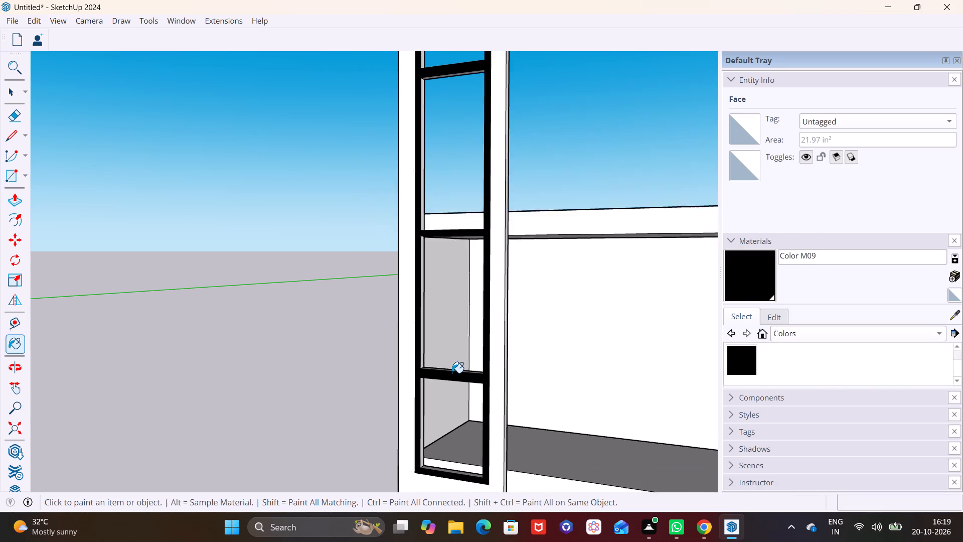
pyautogui.scroll(-3, 452, 373)
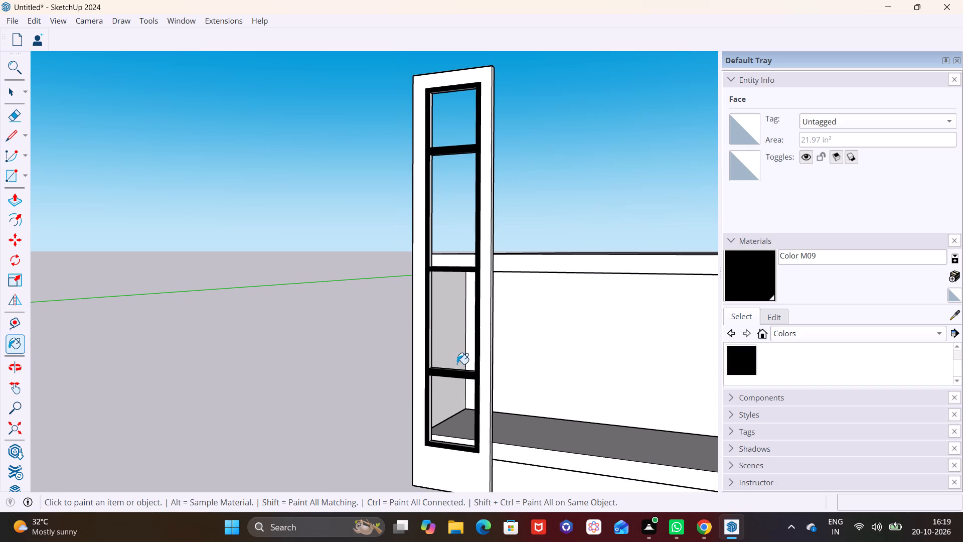
pyautogui.press('space')
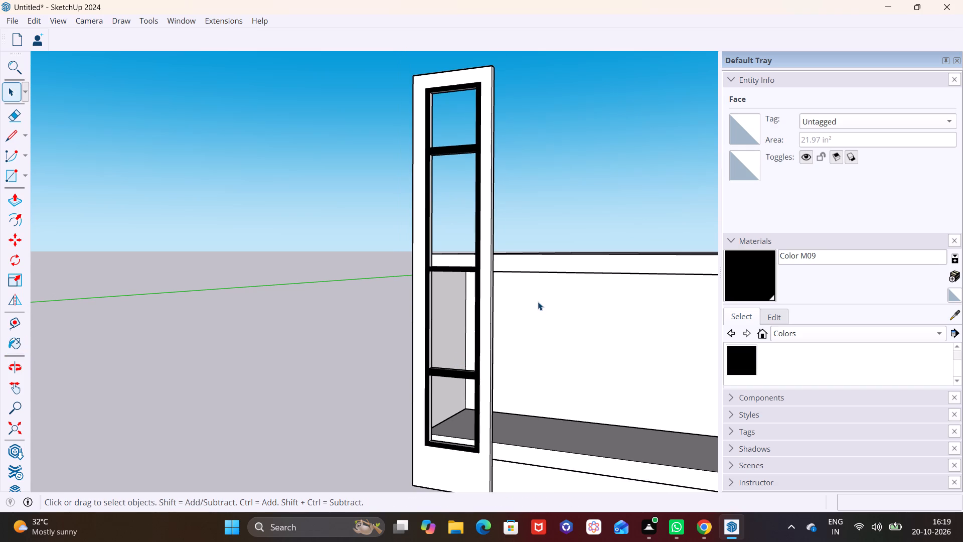
pyautogui.press('space')
pyautogui.click(378, 428)
# Examine the facade panel with its painted border and crossbars against the building from several angles and distances.
pyautogui.moveTo(430, 372); pyautogui.dragTo(430, 375, button='middle')
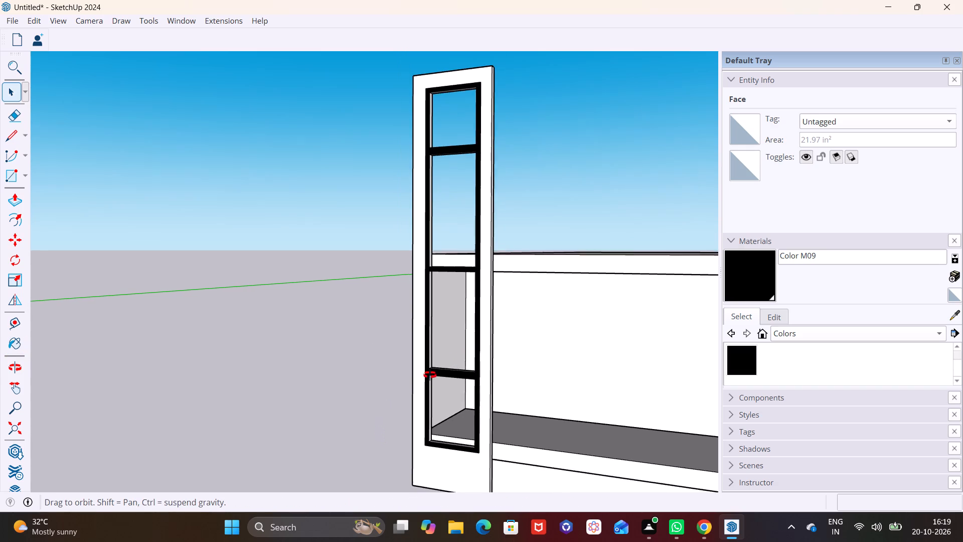
pyautogui.moveTo(430, 375); pyautogui.dragTo(649, 385, button='middle')
pyautogui.scroll(-1, 596, 381)
pyautogui.scroll(-2, 540, 364)
pyautogui.moveTo(533, 374); pyautogui.dragTo(463, 351, button='middle')
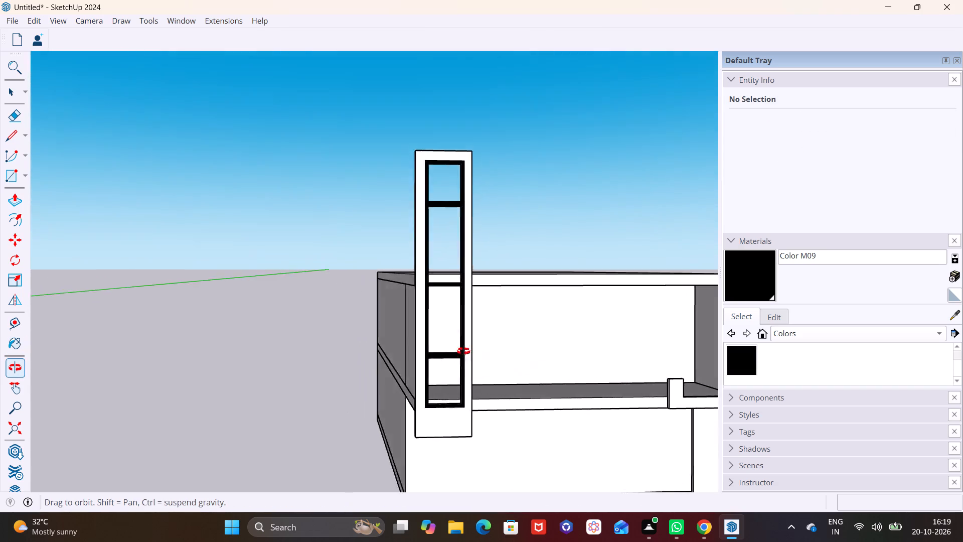
pyautogui.moveTo(463, 351); pyautogui.dragTo(422, 332, button='middle')
pyautogui.scroll(-2, 422, 321)
pyautogui.moveTo(421, 320); pyautogui.dragTo(478, 347, button='middle')
pyautogui.scroll(2, 379, 333)
pyautogui.scroll(2, 417, 317)
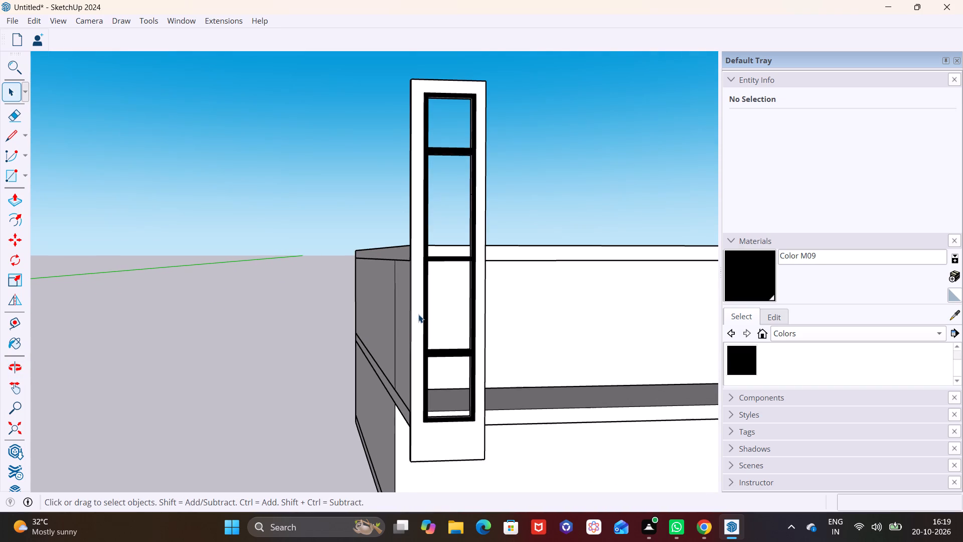
pyautogui.scroll(4, 418, 314)
pyautogui.moveTo(397, 321); pyautogui.dragTo(342, 308, button='middle')
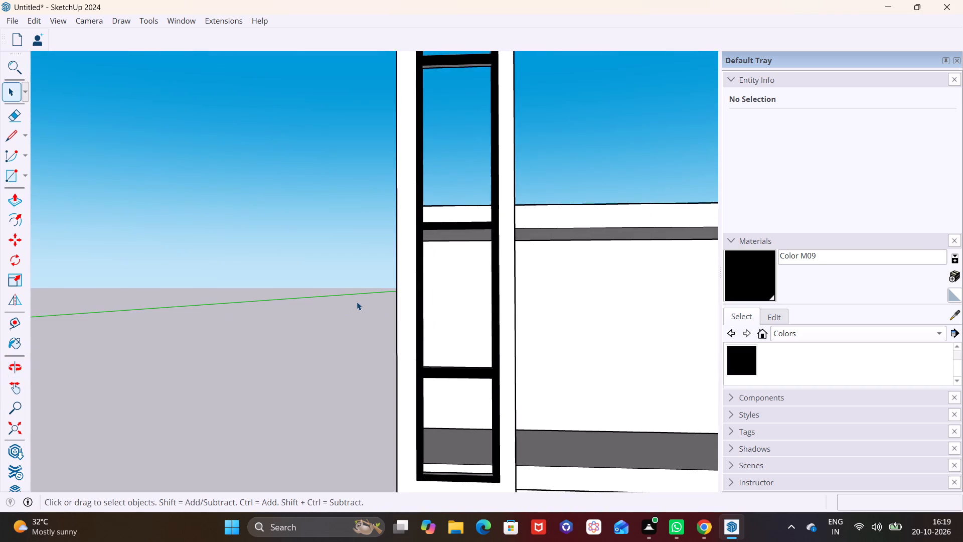
# Draw a rectangle about 21' by 2' 11 3/8" filling the facade panel's opening inside the black border.
pyautogui.scroll(-4, 357, 302)
pyautogui.keyDown('shift'); pyautogui.moveTo(363, 304); pyautogui.dragTo(347, 315, button='middle'); pyautogui.keyUp('shift')
pyautogui.scroll(-1, 365, 324)
pyautogui.moveTo(405, 333); pyautogui.dragTo(409, 349, button='middle')
pyautogui.scroll(-1, 408, 348)
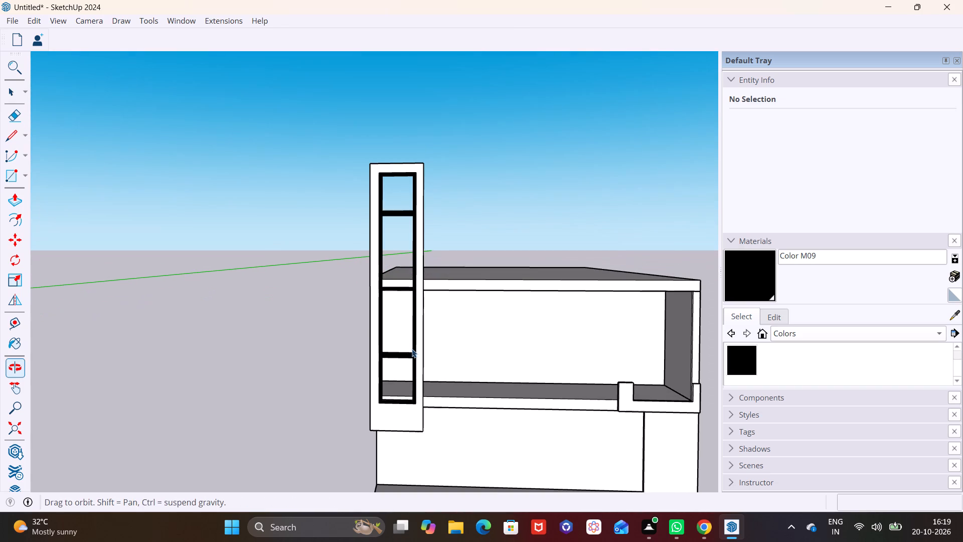
pyautogui.click(24, 173)
pyautogui.click(32, 187)
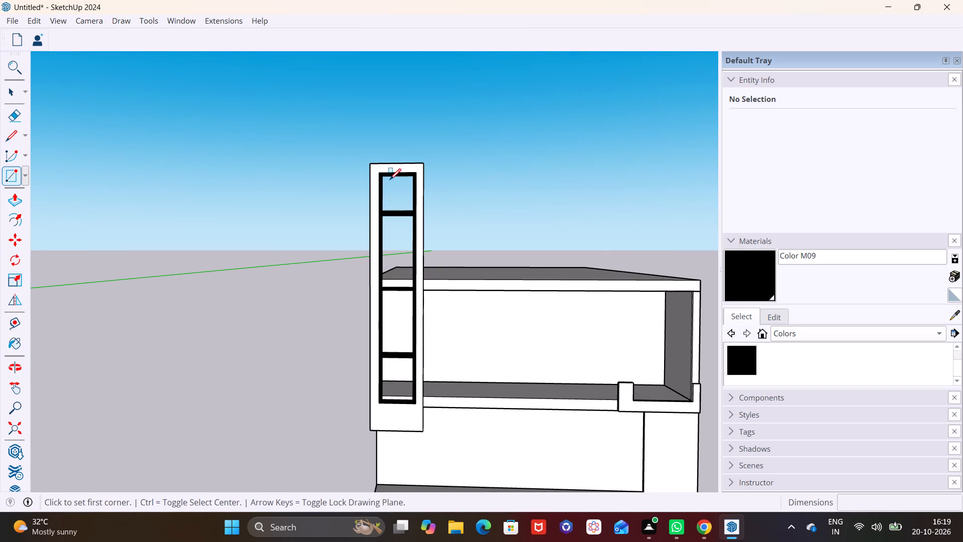
pyautogui.click(385, 177)
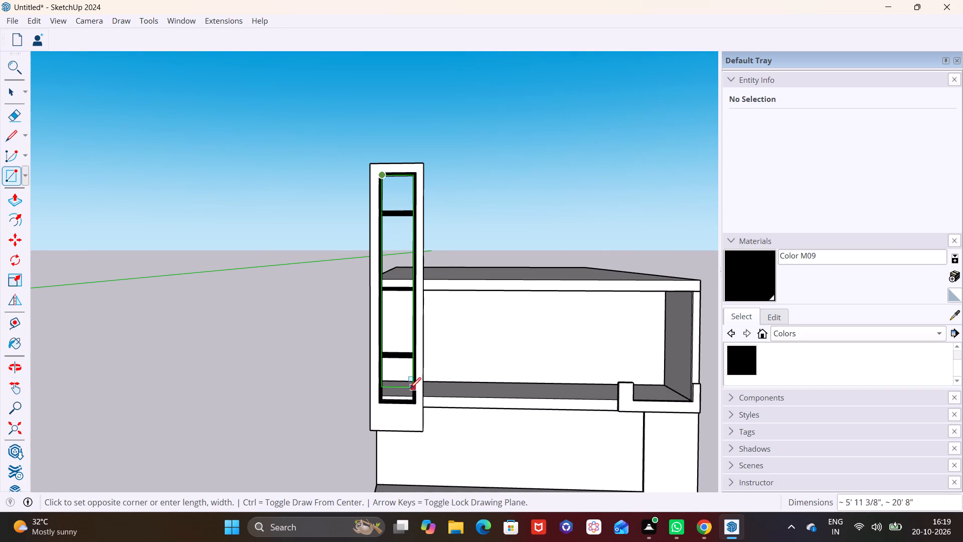
pyautogui.click(411, 397)
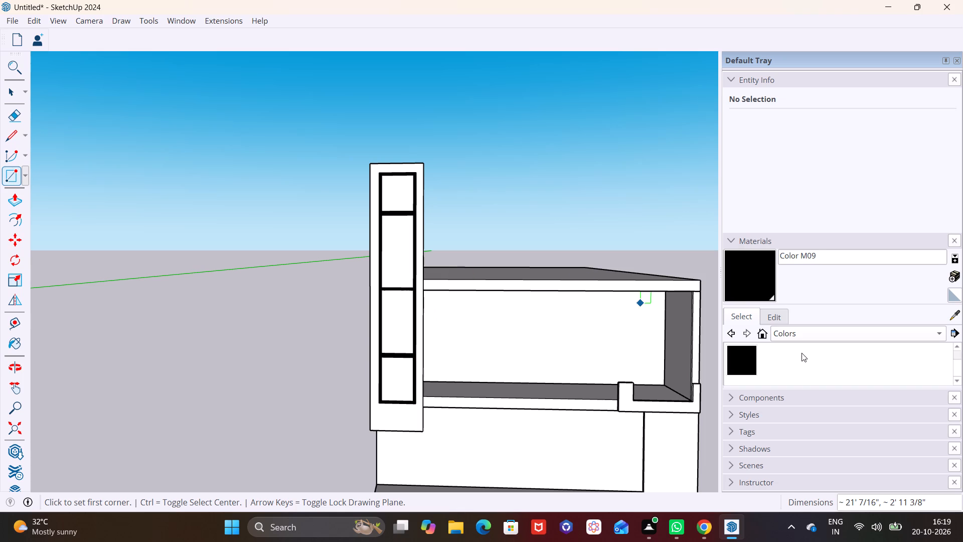
# Paint the four panes between the facade panel's crossbars with Translucent Glass Blue from the Glass and Mirrors collection.
pyautogui.click(801, 335)
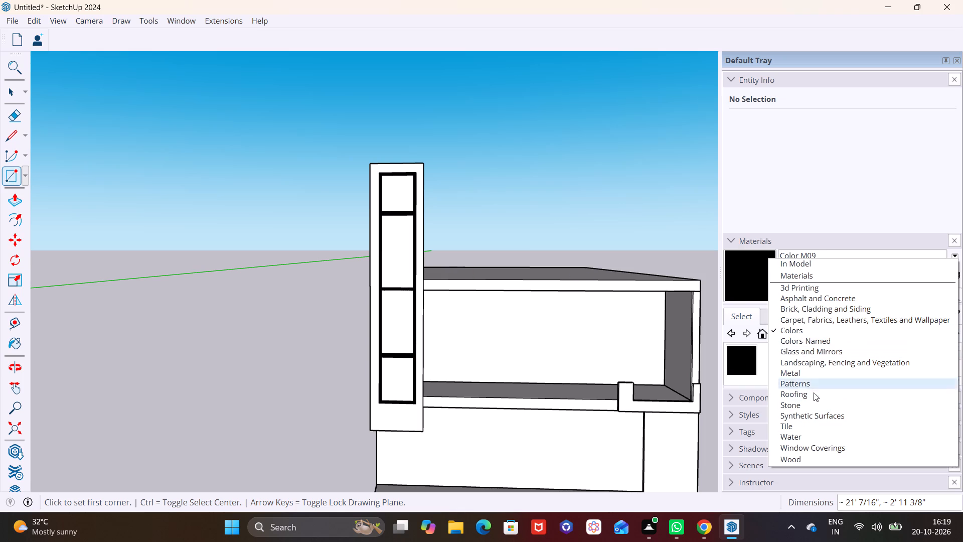
pyautogui.click(799, 354)
pyautogui.click(838, 361)
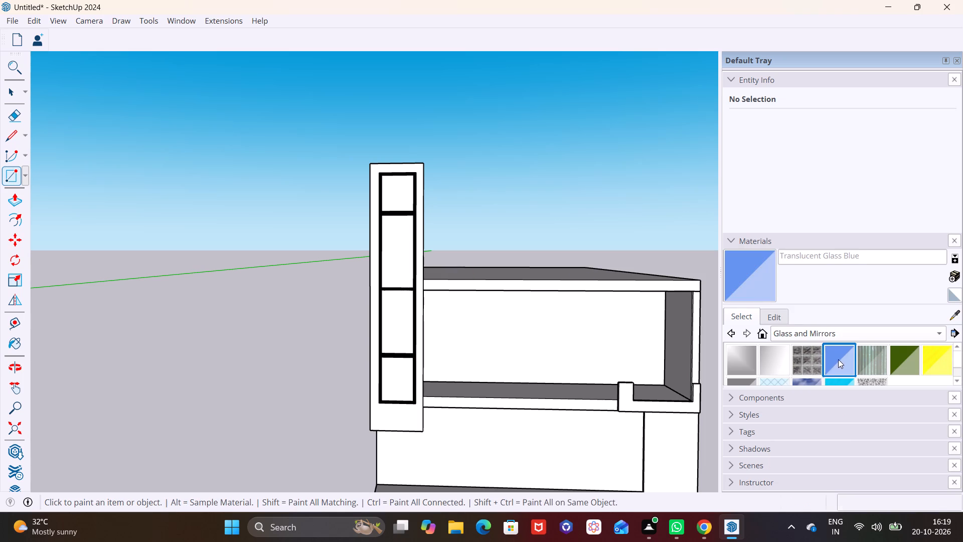
pyautogui.click(399, 236)
pyautogui.click(397, 208)
pyautogui.click(397, 304)
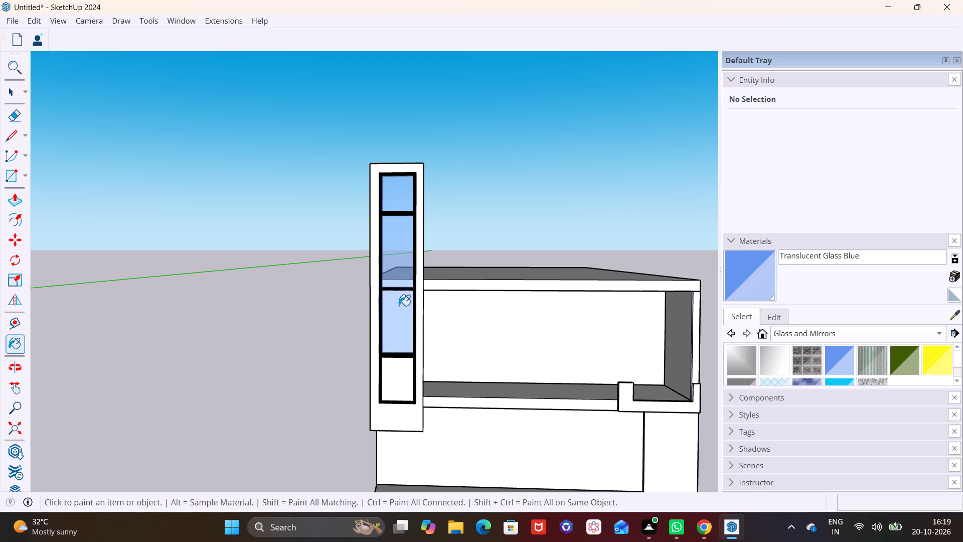
pyautogui.click(398, 370)
# Push/Pull the facade panel's narrow side face about 2' 2 3/8" outward across the building's front to widen the panel.
pyautogui.scroll(-2, 413, 360)
pyautogui.scroll(-2, 463, 347)
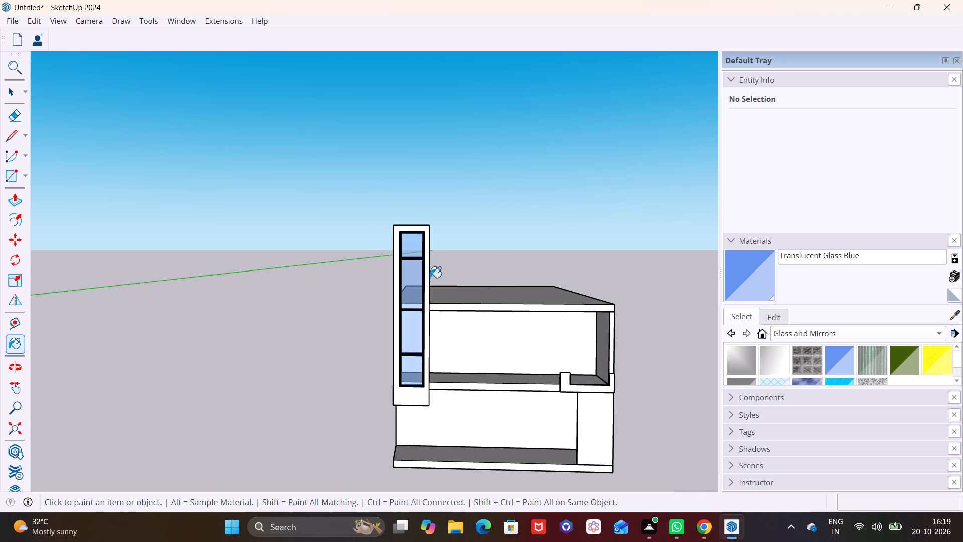
pyautogui.moveTo(426, 278); pyautogui.dragTo(253, 278, button='middle')
pyautogui.scroll(5, 349, 282)
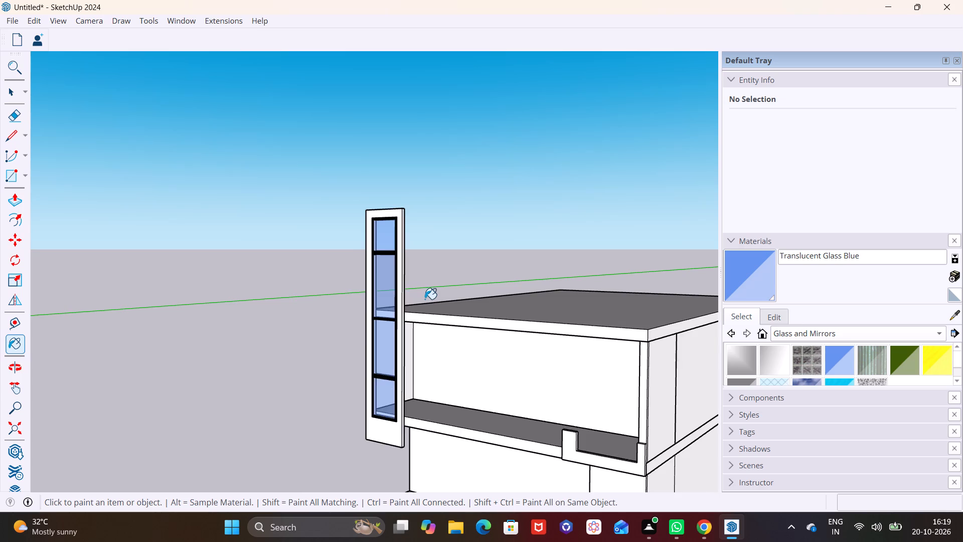
pyautogui.scroll(7, 425, 299)
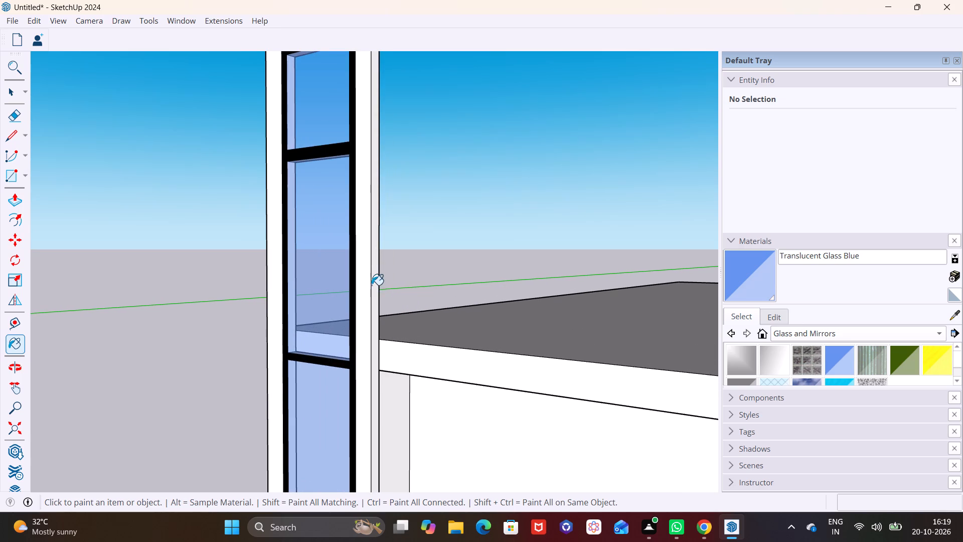
pyautogui.moveTo(372, 285); pyautogui.dragTo(347, 283, button='middle')
pyautogui.click(11, 93)
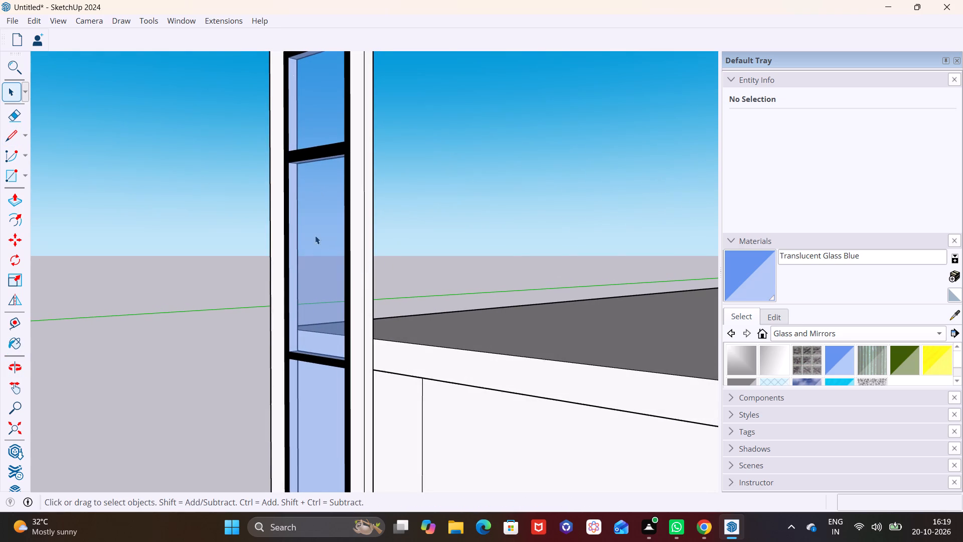
pyautogui.click(370, 250)
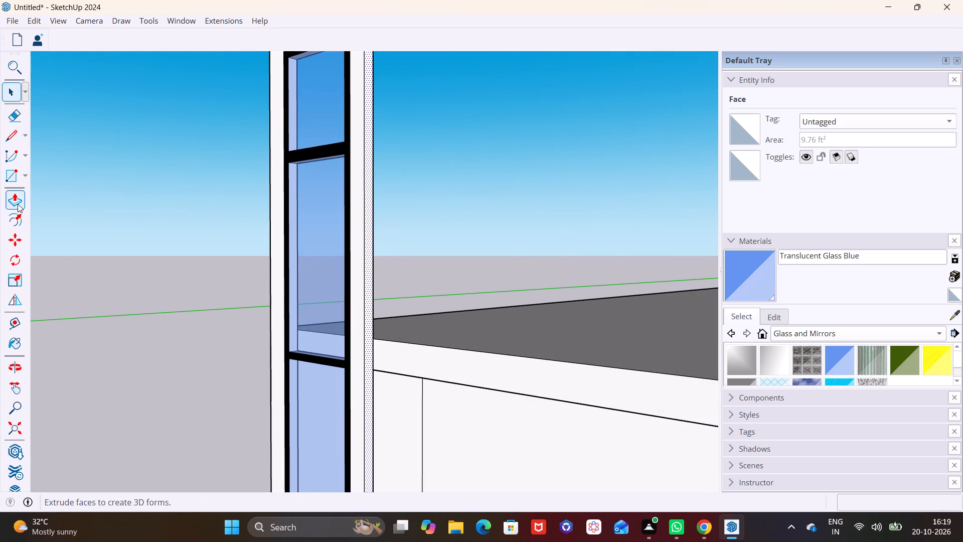
pyautogui.click(18, 204)
pyautogui.click(371, 300)
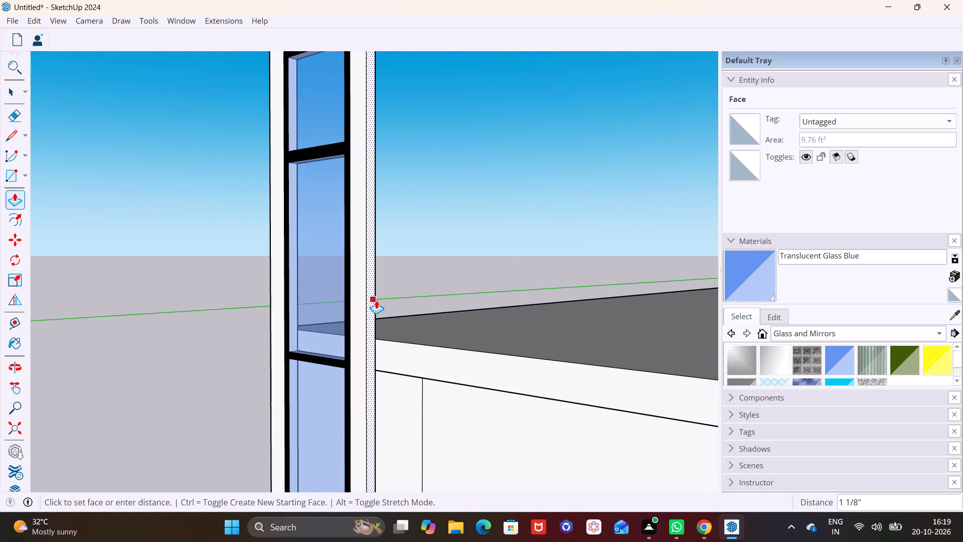
pyautogui.click(424, 312)
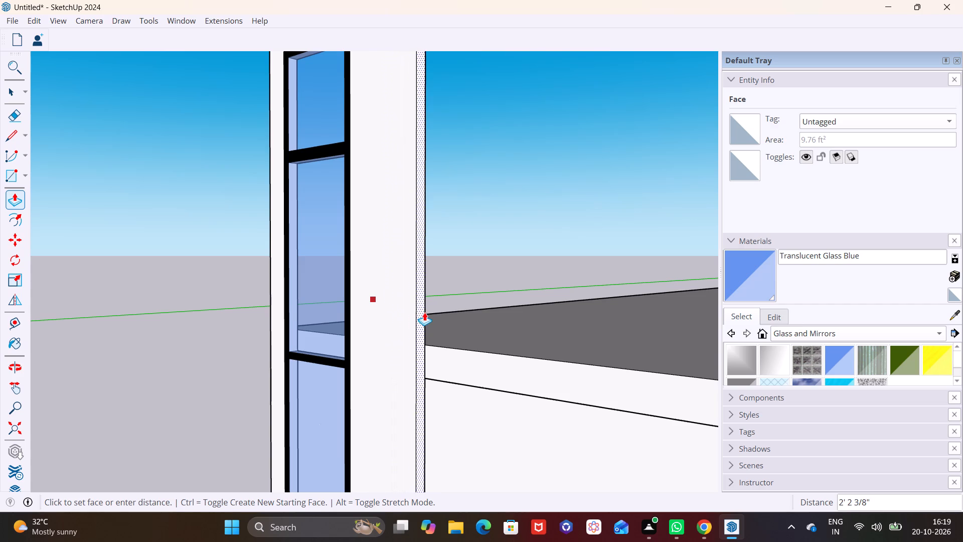
# Examine the widened facade panel and its glazing against the building front from several angles and distances.
pyautogui.scroll(-7, 456, 347)
pyautogui.moveTo(460, 363); pyautogui.dragTo(737, 381, button='middle')
pyautogui.scroll(-2, 486, 379)
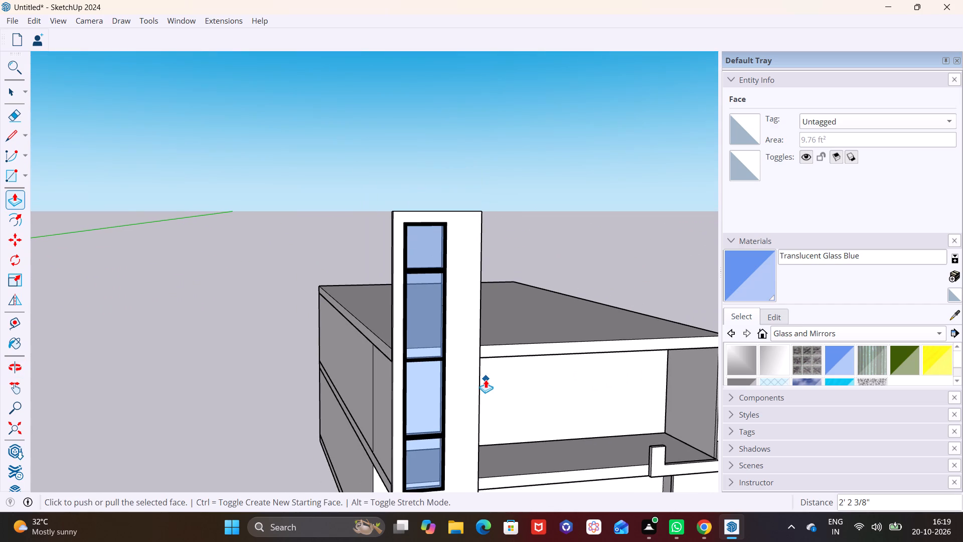
pyautogui.moveTo(522, 366); pyautogui.dragTo(497, 330, button='middle')
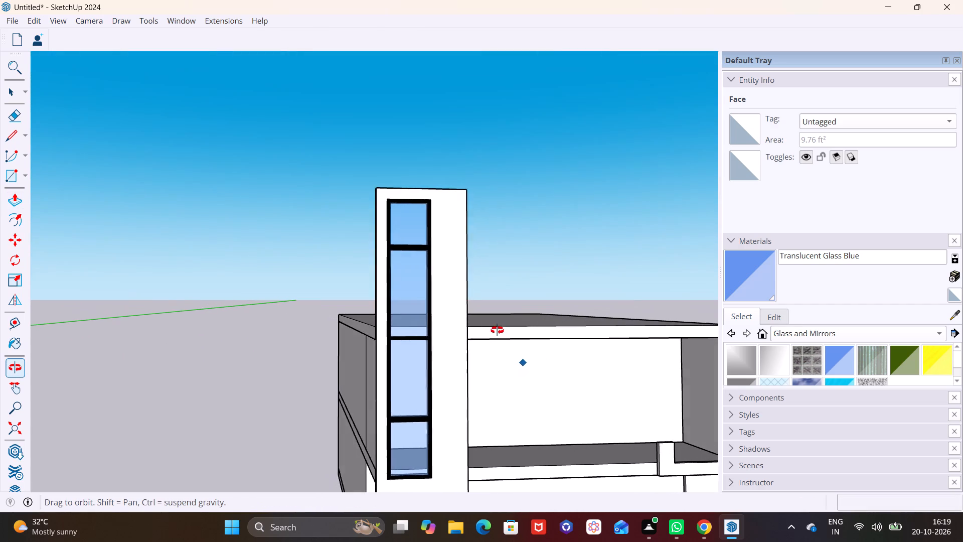
pyautogui.moveTo(497, 330); pyautogui.dragTo(486, 328, button='middle')
pyautogui.scroll(-3, 488, 330)
pyautogui.moveTo(487, 347); pyautogui.dragTo(368, 310, button='middle')
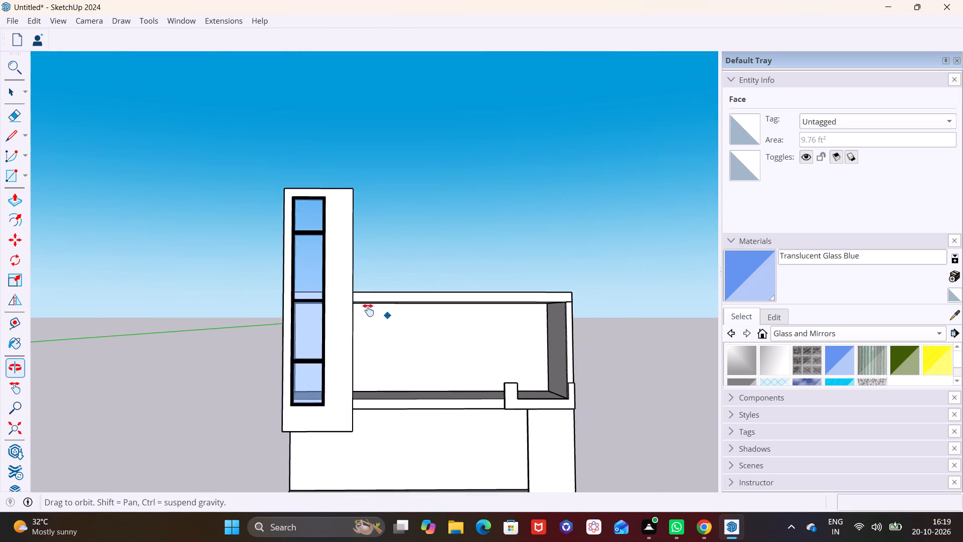
pyautogui.moveTo(368, 310); pyautogui.dragTo(360, 310, button='middle')
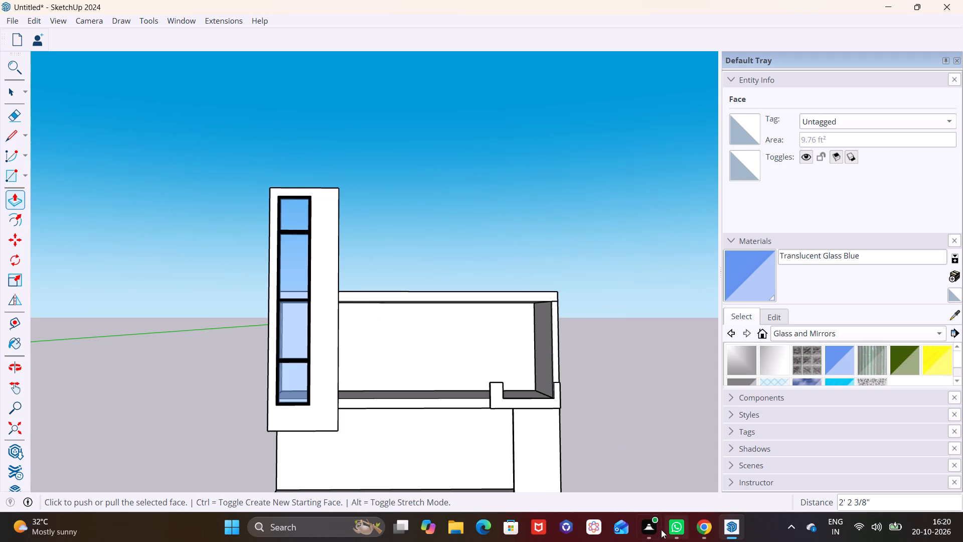
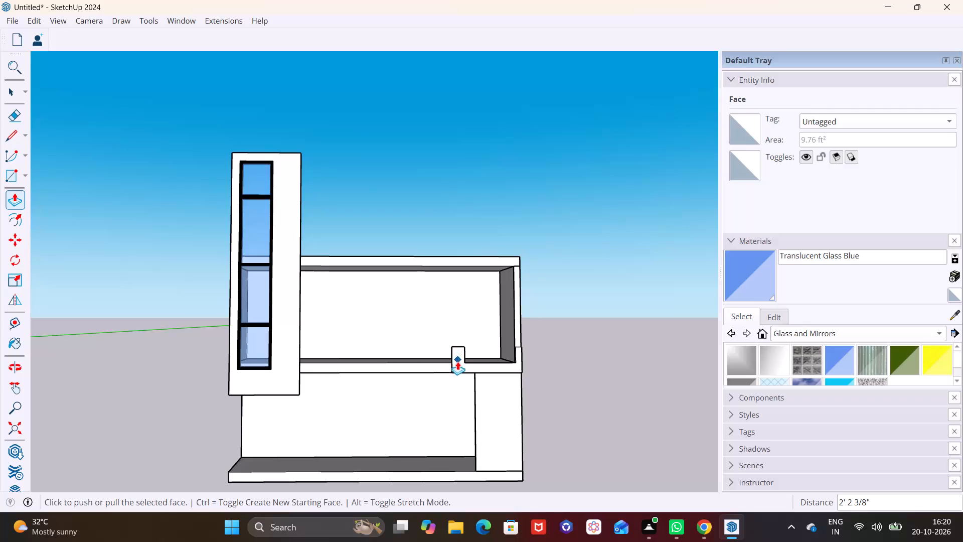
# Examine the facade panel's lower end and the upper-floor frame beside it from several angles and distances.
pyautogui.scroll(2, 371, 361)
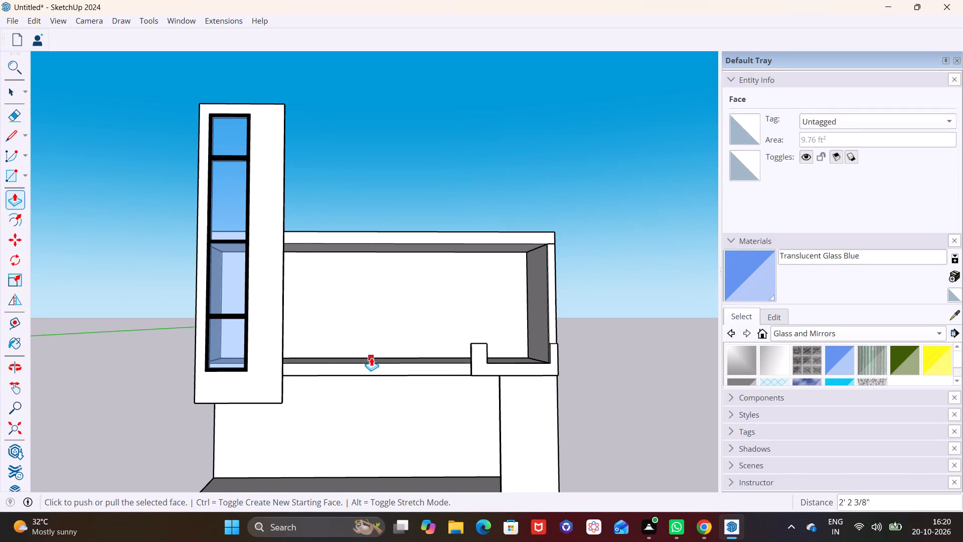
pyautogui.keyDown('shift'); pyautogui.moveTo(356, 360); pyautogui.dragTo(399, 353, button='middle'); pyautogui.keyUp('shift')
pyautogui.moveTo(505, 361); pyautogui.dragTo(564, 380, button='middle')
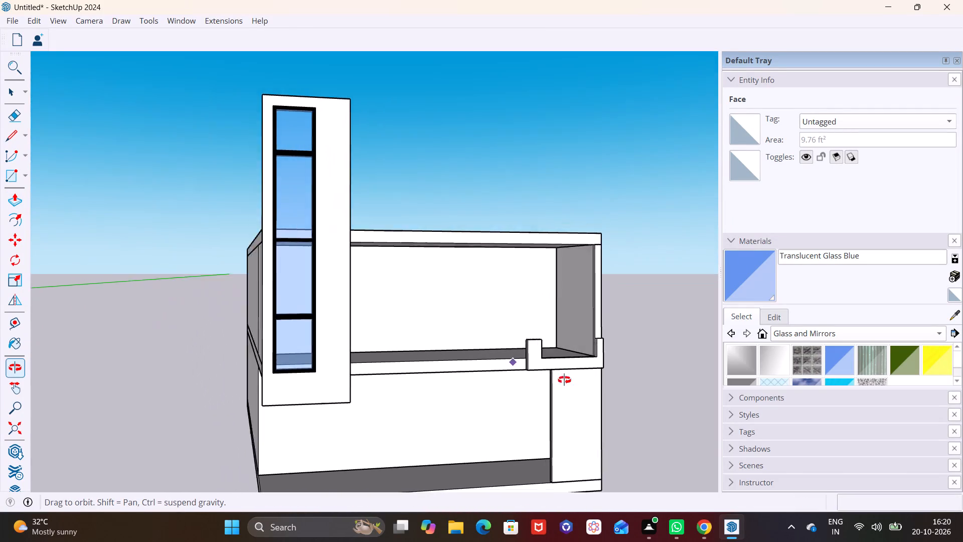
pyautogui.moveTo(564, 380); pyautogui.dragTo(646, 384, button='middle')
pyautogui.scroll(6, 567, 361)
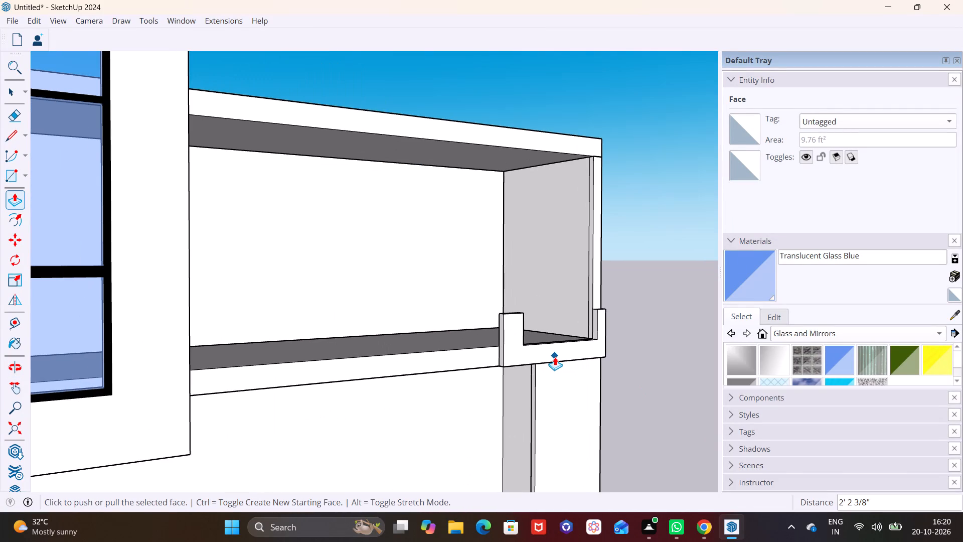
pyautogui.moveTo(492, 328); pyautogui.dragTo(612, 332, button='middle')
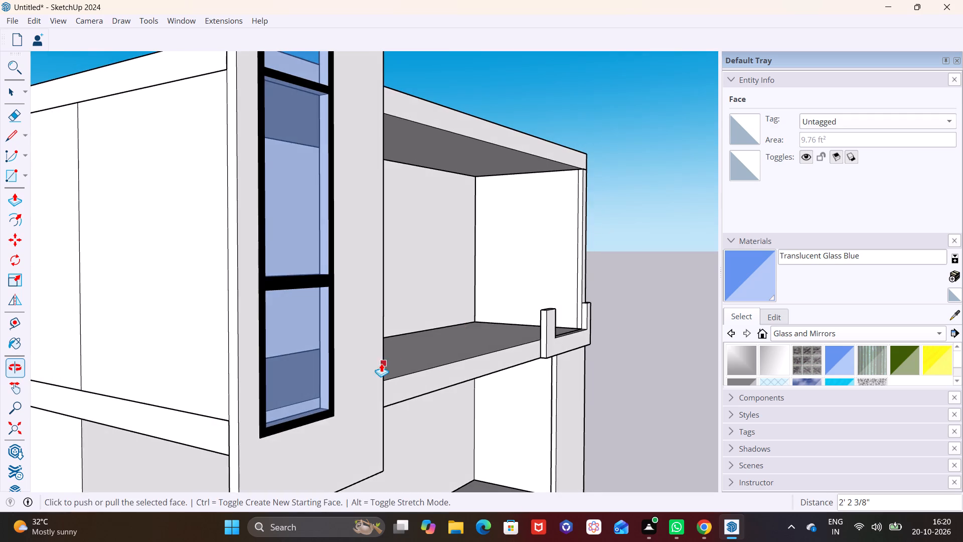
pyautogui.moveTo(377, 365); pyautogui.dragTo(227, 384, button='middle')
pyautogui.keyDown('shift'); pyautogui.moveTo(314, 353); pyautogui.dragTo(413, 306, button='middle'); pyautogui.keyUp('shift')
pyautogui.keyDown('shift'); pyautogui.scroll(1, 388, 314); pyautogui.keyUp('shift')
pyautogui.moveTo(340, 386); pyautogui.dragTo(312, 386, button='middle')
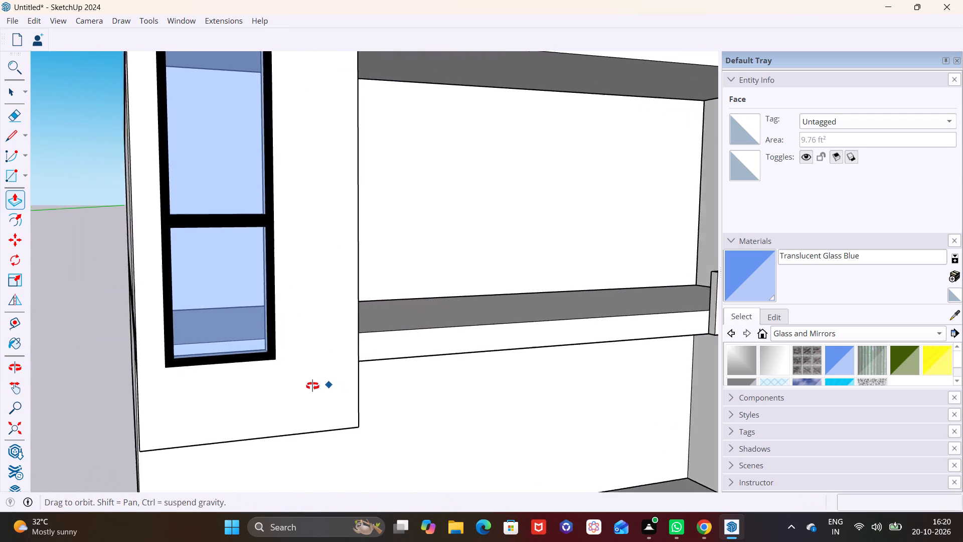
pyautogui.moveTo(312, 386); pyautogui.dragTo(233, 391, button='middle')
pyautogui.keyDown('shift'); pyautogui.moveTo(286, 337); pyautogui.dragTo(336, 332, button='middle'); pyautogui.keyUp('shift')
pyautogui.scroll(1, 275, 355)
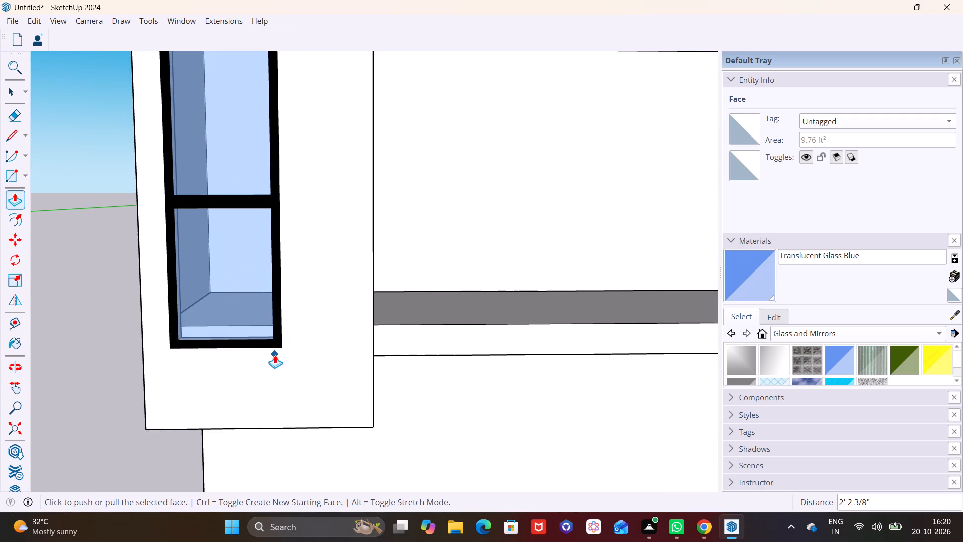
pyautogui.moveTo(275, 355); pyautogui.dragTo(268, 321, button='middle')
pyautogui.scroll(-1, 217, 341)
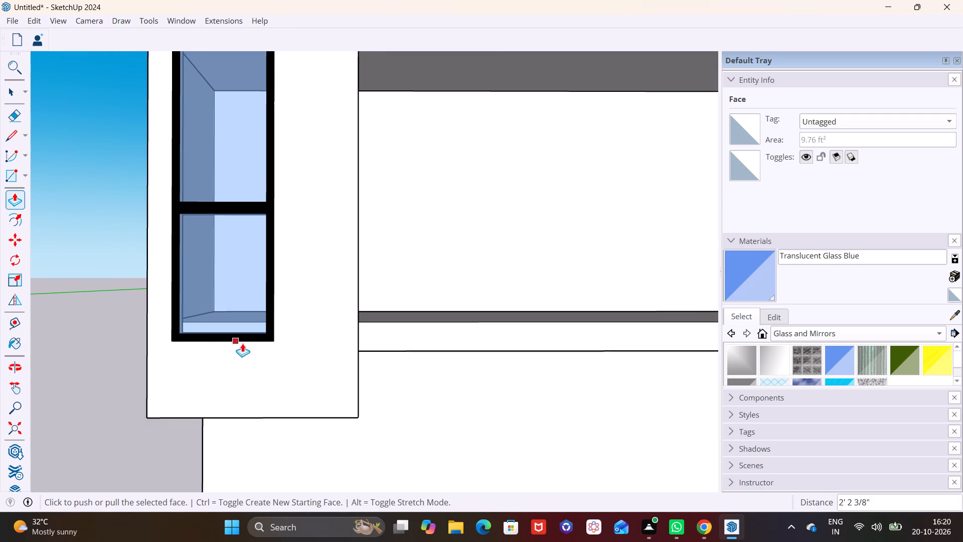
pyautogui.scroll(-2, 275, 339)
# Copy the facade panel's long outer vertical edge about 3 1/2" inward across its front face.
pyautogui.press('space')
pyautogui.click(168, 308)
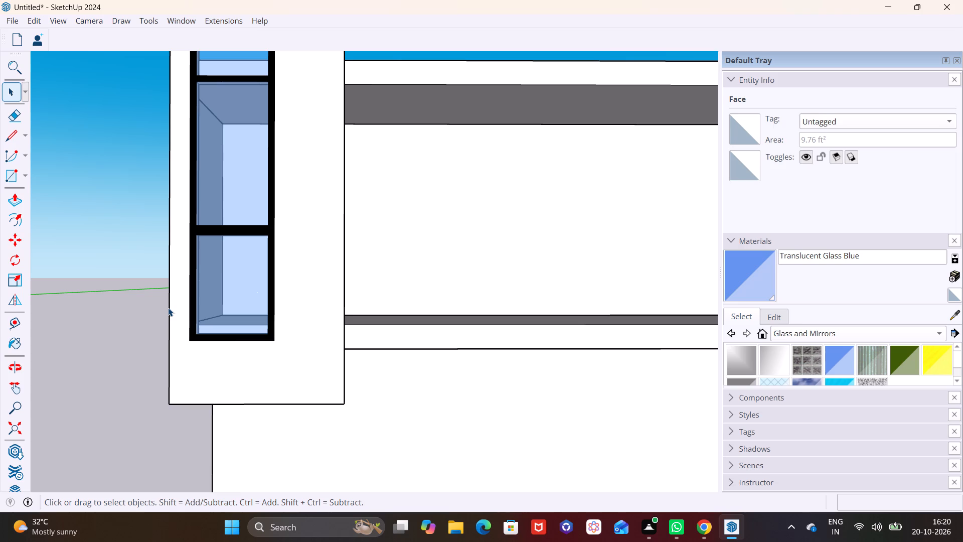
pyautogui.click(170, 303)
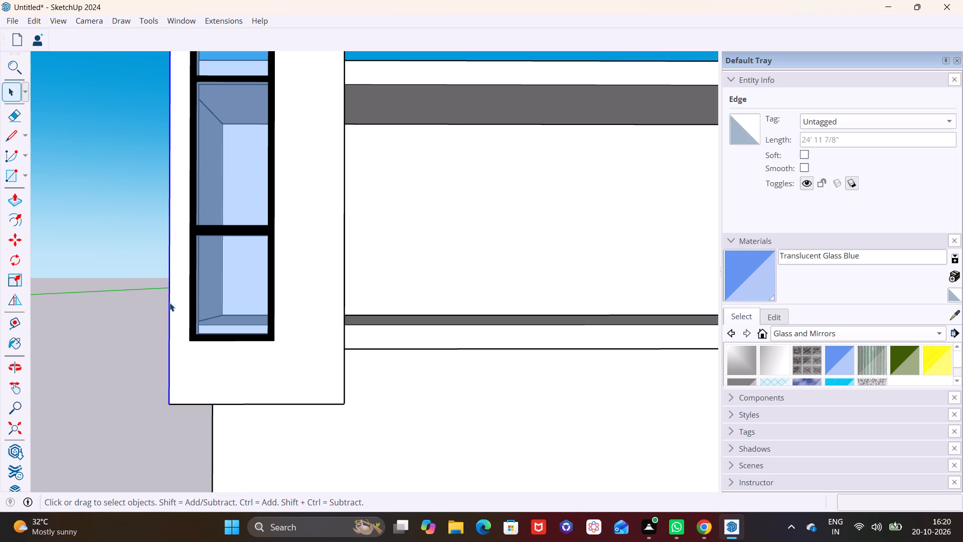
pyautogui.press('m')
pyautogui.click(171, 298)
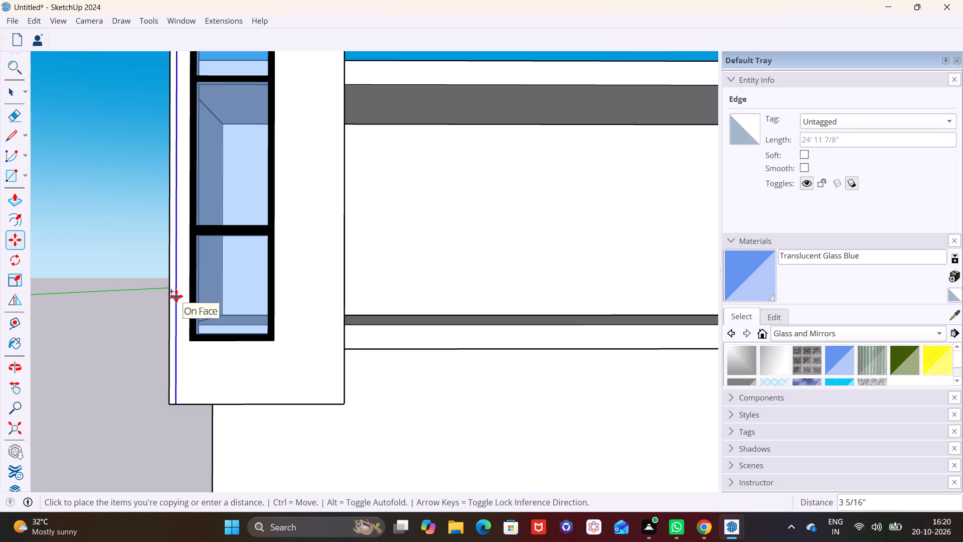
pyautogui.click(177, 296)
pyautogui.press('space')
pyautogui.scroll(-2, 273, 359)
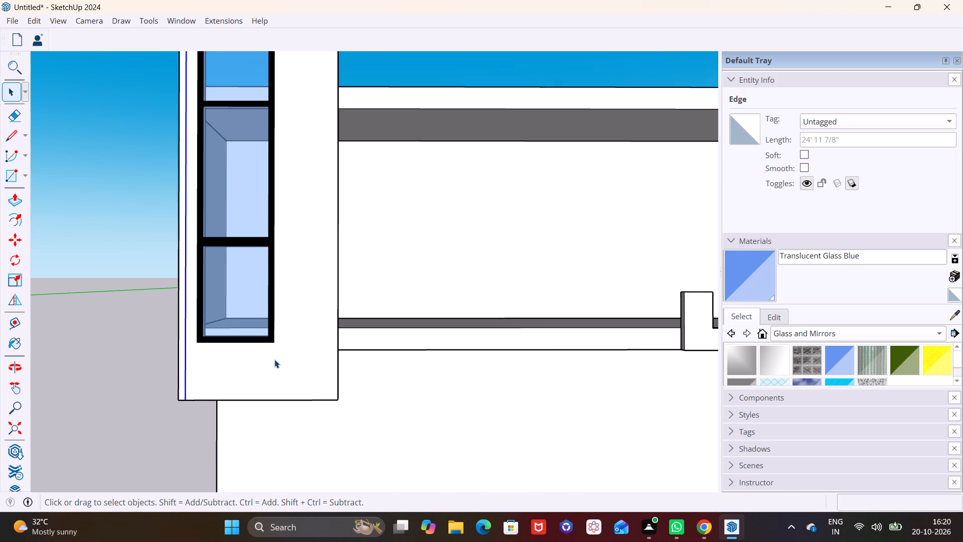
# Push/Pull the narrow strip along the facade panel's outer edge a few inches forward from its front face.
pyautogui.click(364, 400)
pyautogui.moveTo(360, 353); pyautogui.dragTo(392, 419, button='middle')
pyautogui.click(229, 263)
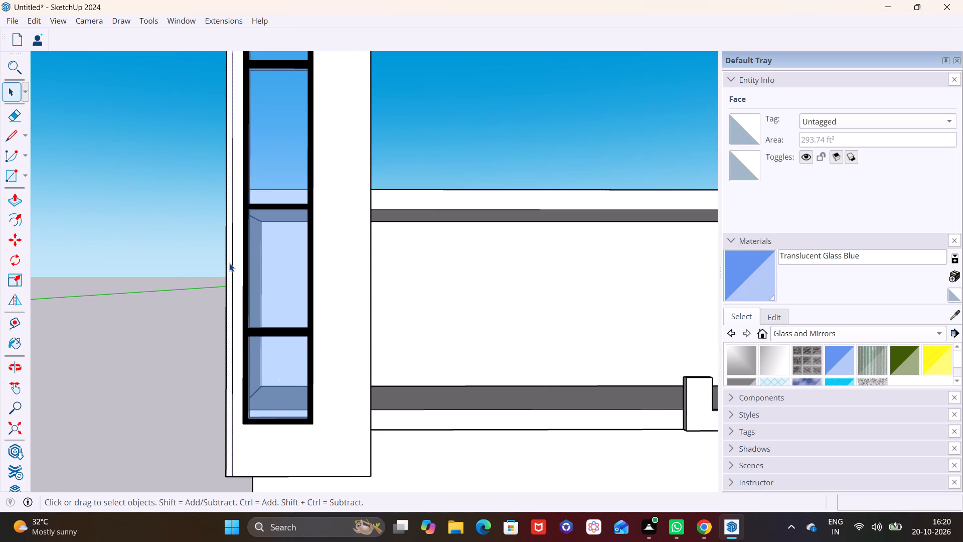
pyautogui.click(12, 198)
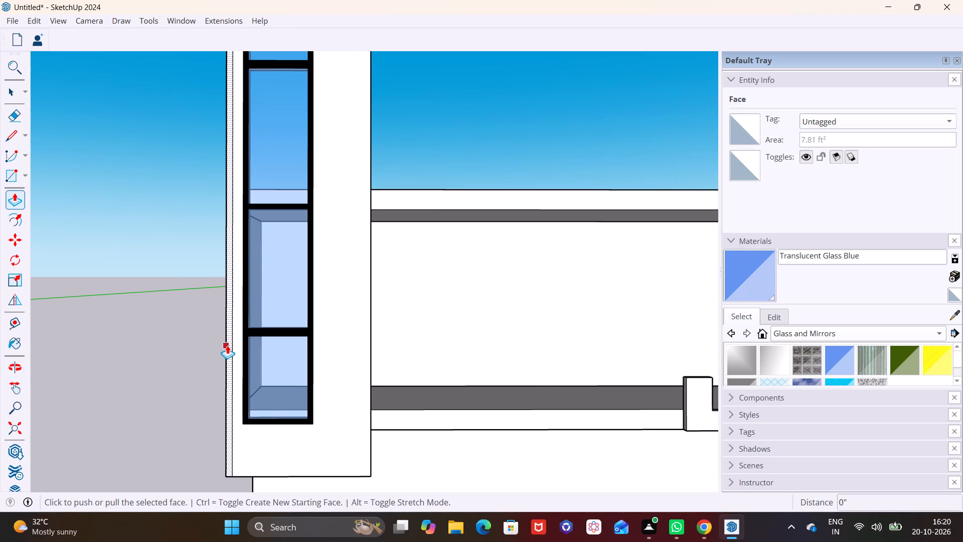
pyautogui.click(228, 342)
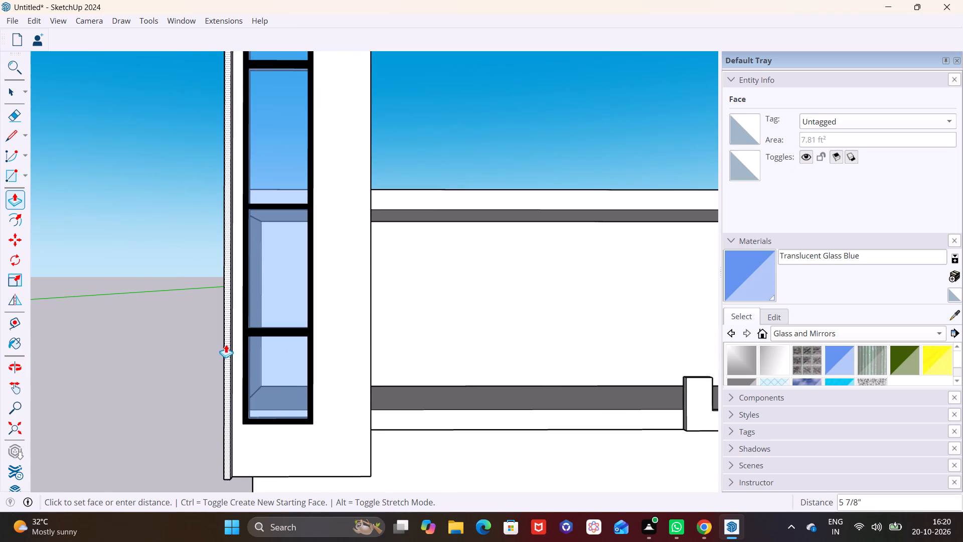
pyautogui.click(226, 343)
pyautogui.press('space')
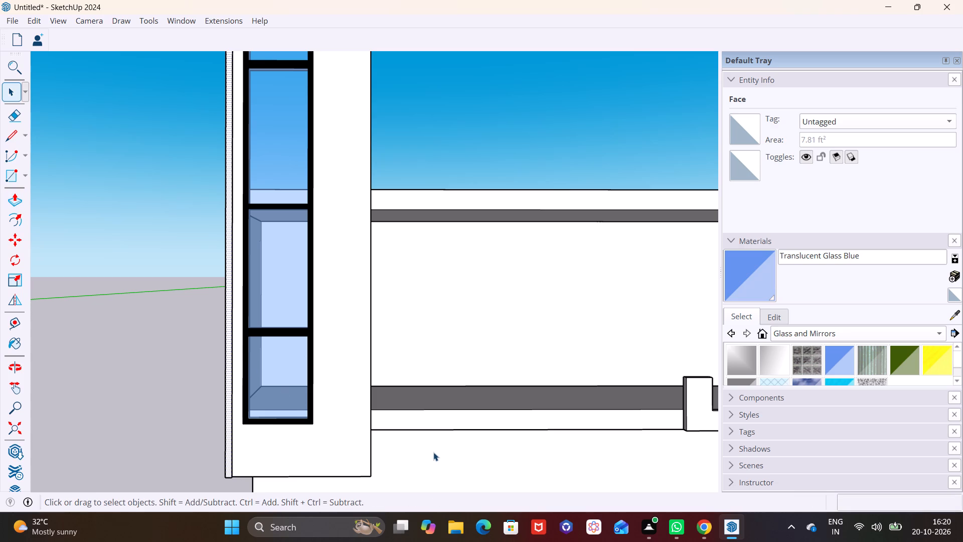
# Examine the panel's edge strip and the open ground-floor corner beneath it from several angles and distances.
pyautogui.moveTo(334, 422); pyautogui.dragTo(340, 356, button='middle')
pyautogui.scroll(-4, 343, 391)
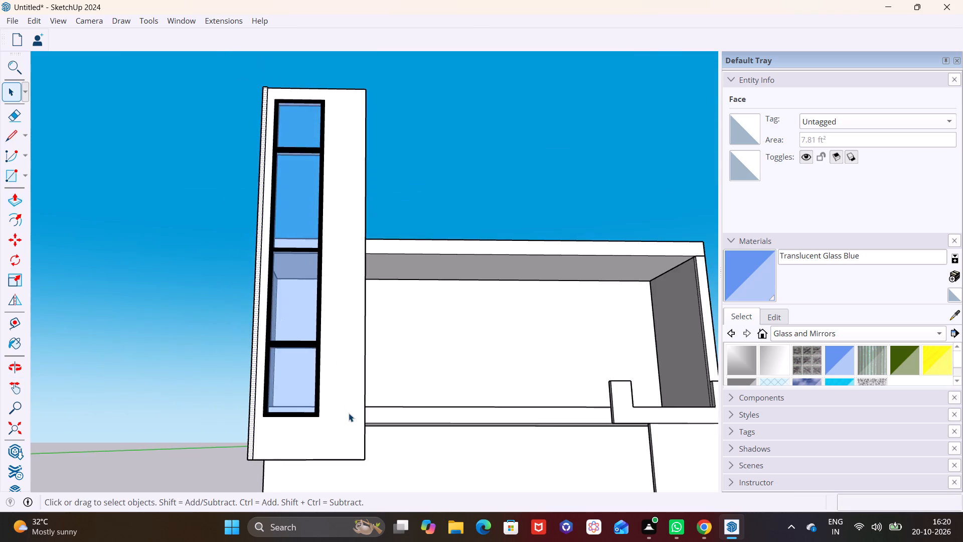
pyautogui.scroll(-7, 349, 413)
pyautogui.moveTo(362, 425); pyautogui.dragTo(353, 329, button='middle')
pyautogui.keyDown('shift'); pyautogui.scroll(-1, 353, 329); pyautogui.keyUp('shift')
pyautogui.moveTo(346, 342); pyautogui.dragTo(315, 398, button='middle')
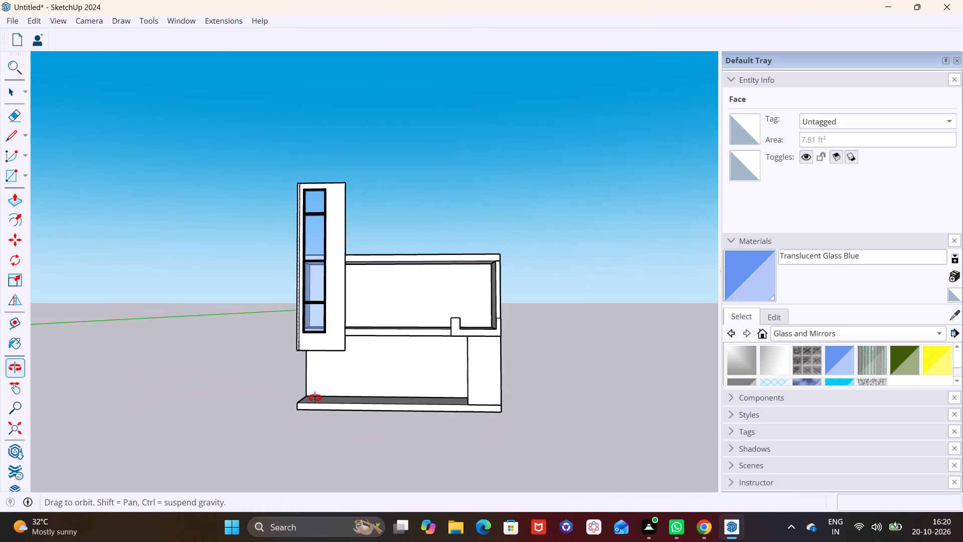
pyautogui.moveTo(315, 398); pyautogui.dragTo(315, 399, button='middle')
pyautogui.keyDown('shift'); pyautogui.moveTo(337, 343); pyautogui.dragTo(301, 362, button='middle'); pyautogui.keyUp('shift')
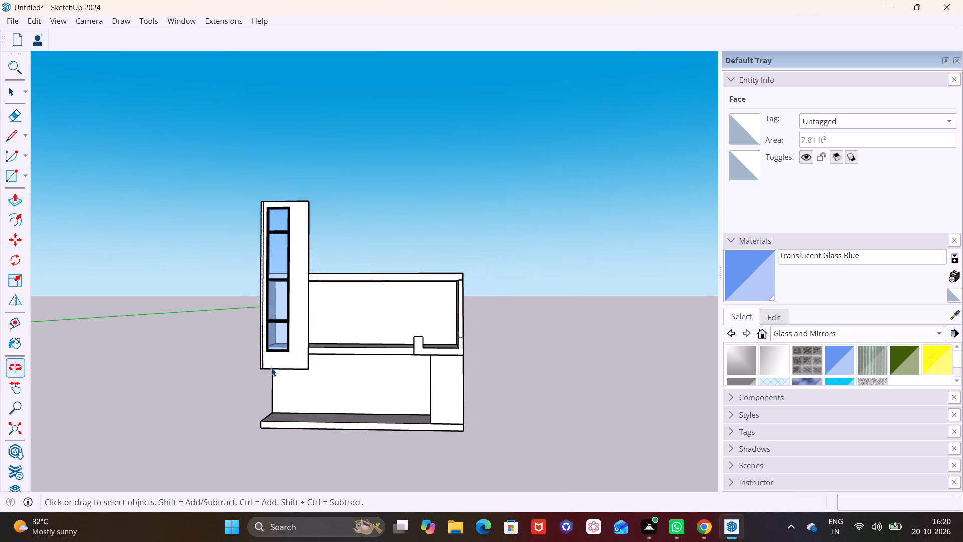
pyautogui.scroll(7, 265, 363)
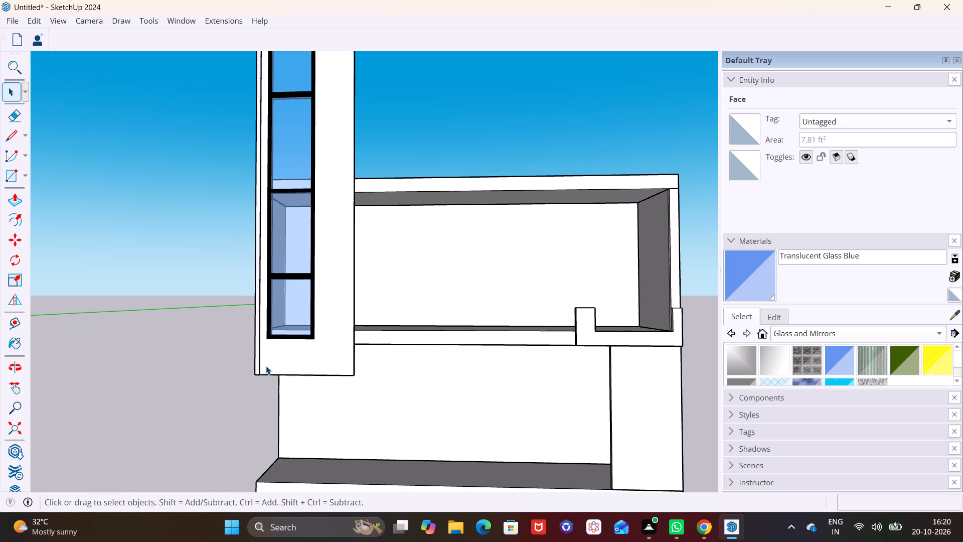
pyautogui.scroll(1, 266, 366)
pyautogui.keyDown('shift'); pyautogui.scroll(1, 275, 378); pyautogui.keyUp('shift')
pyautogui.keyDown('shift'); pyautogui.moveTo(275, 377); pyautogui.dragTo(331, 266, button='middle'); pyautogui.keyUp('shift')
pyautogui.moveTo(340, 285); pyautogui.dragTo(522, 311, button='middle')
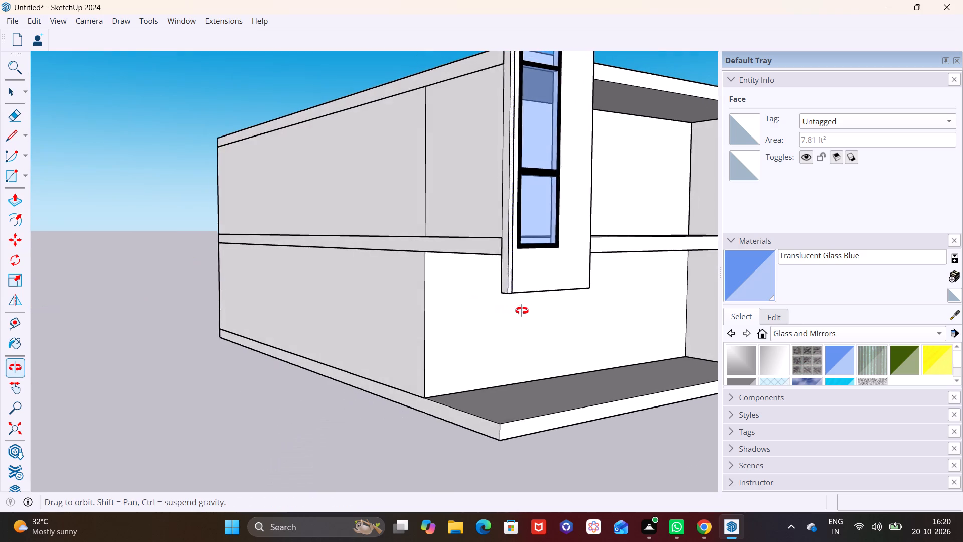
pyautogui.moveTo(522, 311); pyautogui.dragTo(567, 328, button='middle')
pyautogui.keyDown('shift'); pyautogui.moveTo(560, 336); pyautogui.dragTo(446, 298, button='middle'); pyautogui.keyUp('shift')
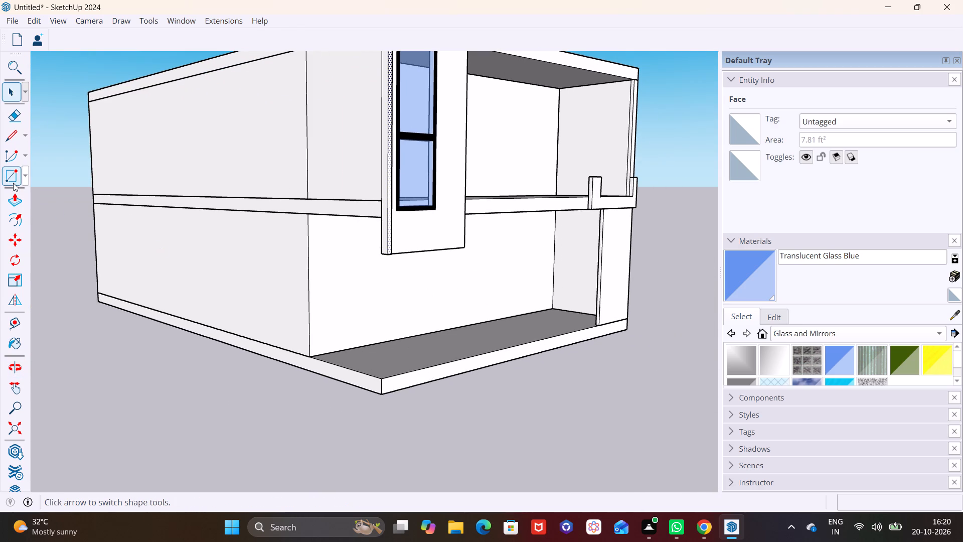
# Draw a rectangle about 1' 3" by 7' 6" on the ground slab's front corner, from the side wall's end towards the front edge.
pyautogui.click(23, 173)
pyautogui.click(65, 196)
pyautogui.moveTo(366, 313); pyautogui.dragTo(337, 347, button='middle')
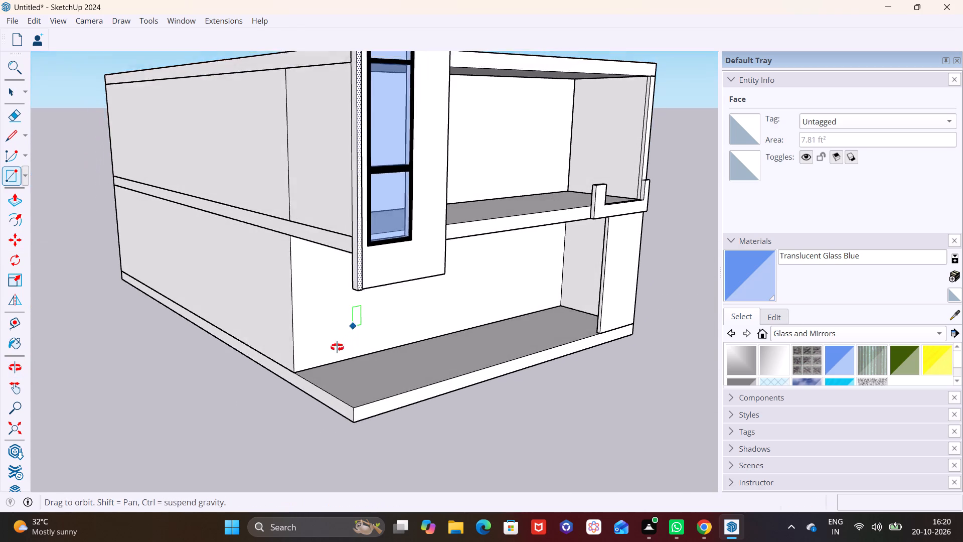
pyautogui.moveTo(337, 347); pyautogui.dragTo(335, 351, button='middle')
pyautogui.click(297, 376)
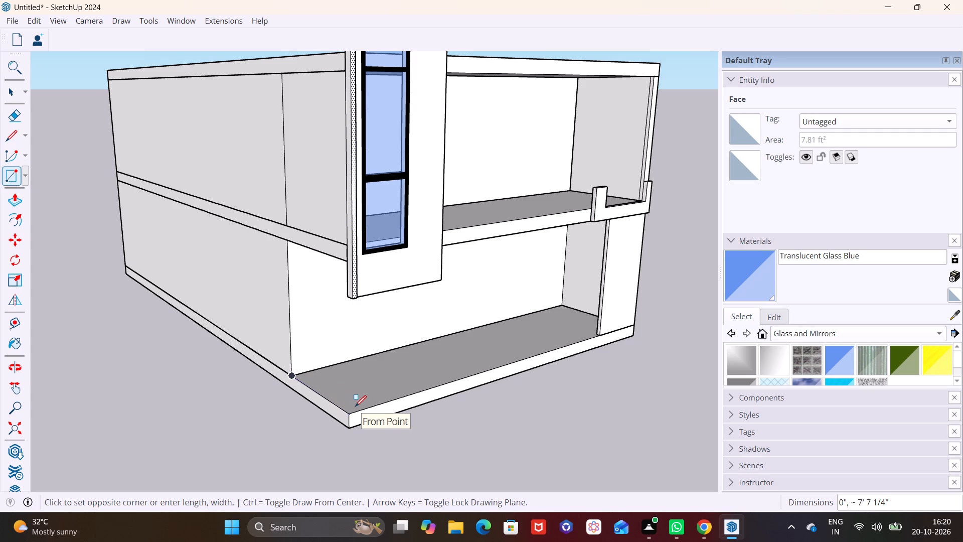
pyautogui.click(364, 407)
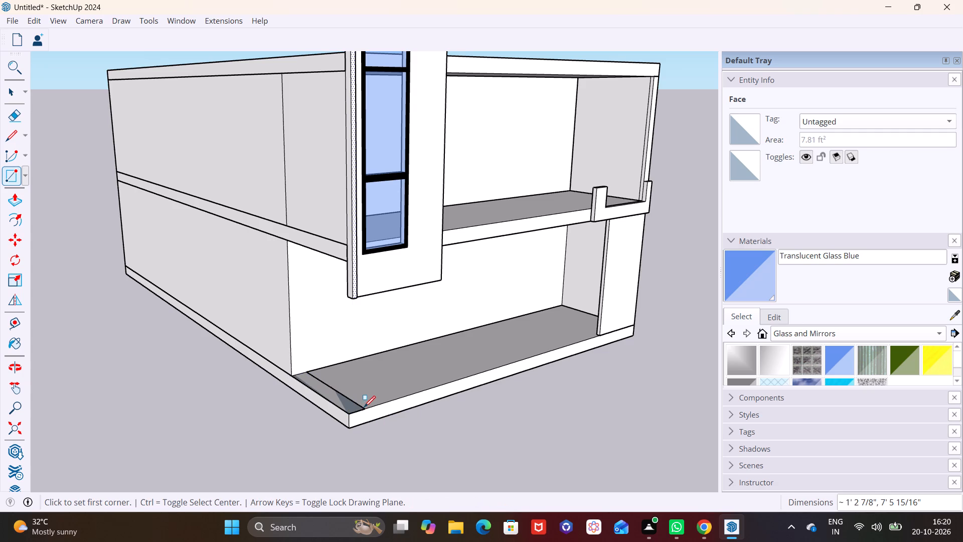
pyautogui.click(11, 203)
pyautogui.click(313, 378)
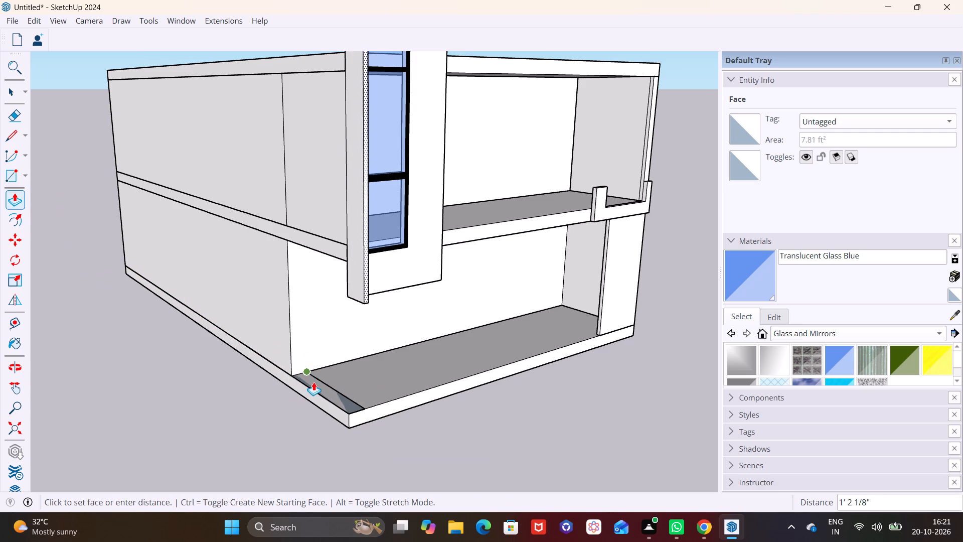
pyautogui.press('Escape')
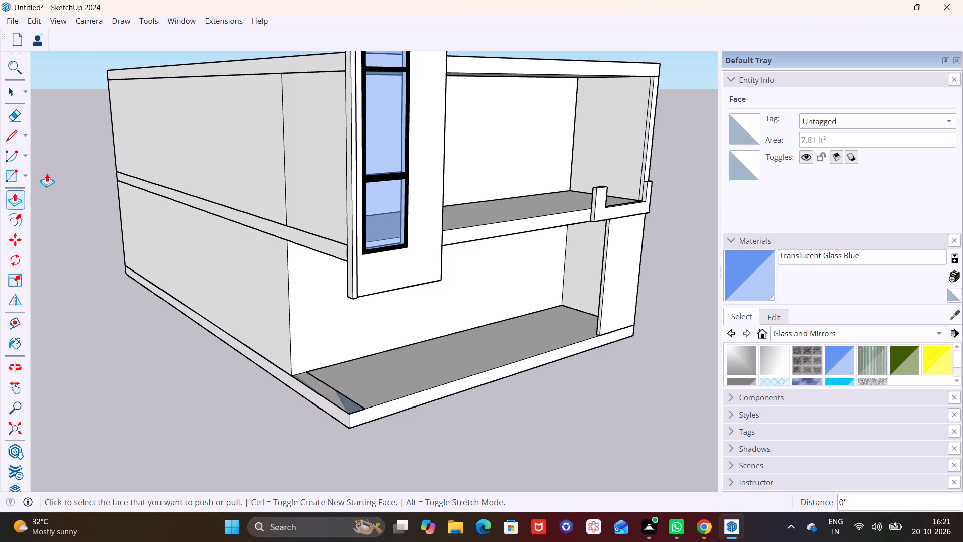
# Push/Pull the ground slab's corner rectangle 10' up to meet the floor slab above, forming a side wall under the facade panel.
pyautogui.click(16, 92)
pyautogui.click(322, 388)
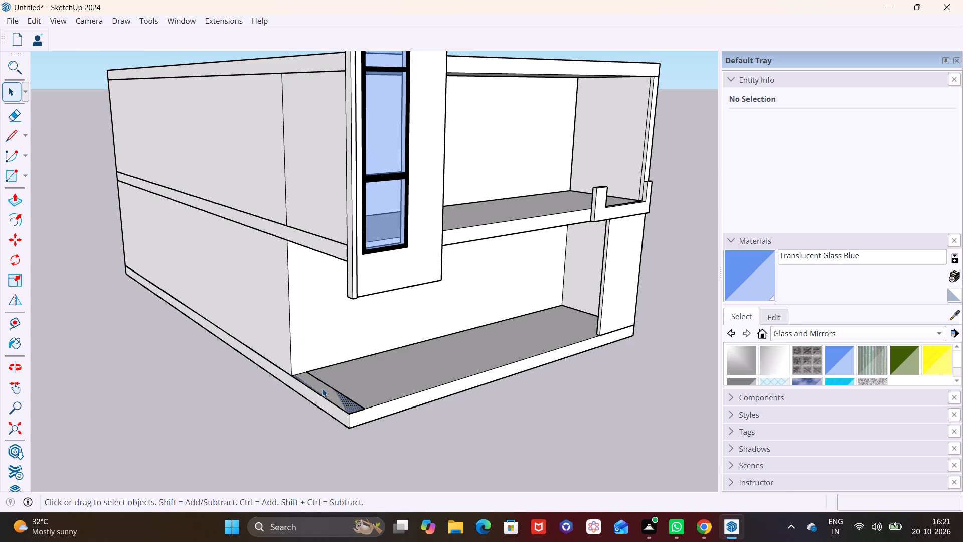
pyautogui.click(20, 205)
pyautogui.click(326, 389)
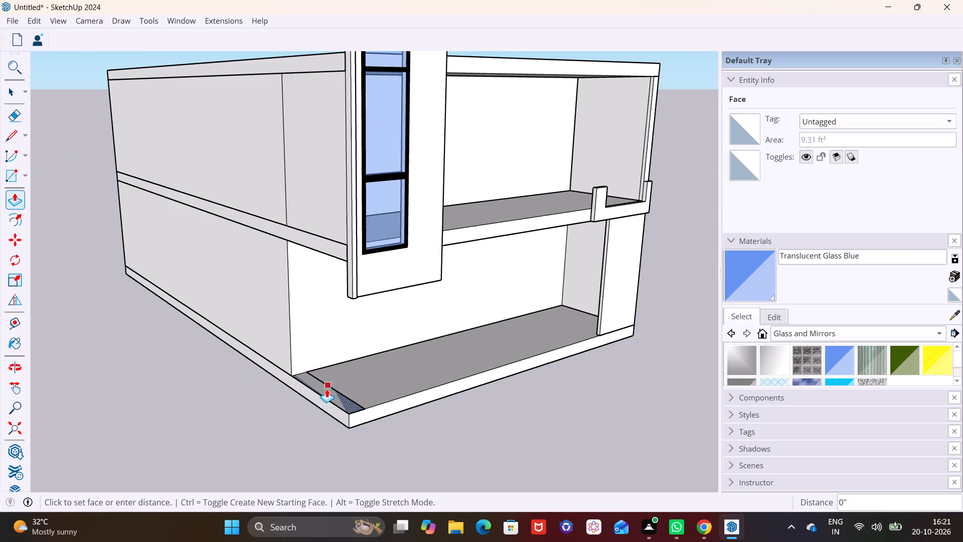
pyautogui.click(301, 242)
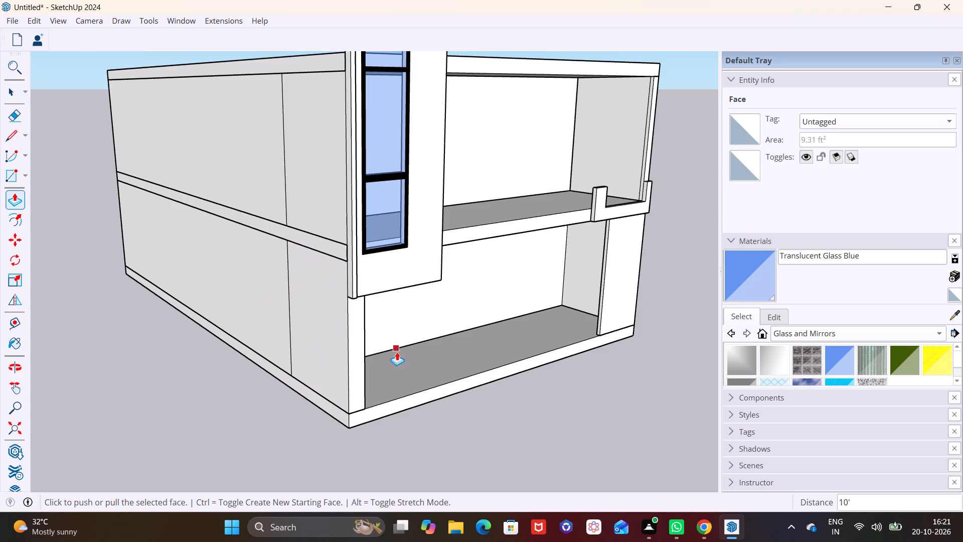
# Draw a line about 4 11/16" long across the facade panel's underside, closing off the bottom end of its projecting edge strip.
pyautogui.moveTo(400, 348); pyautogui.dragTo(269, 270, button='middle')
pyautogui.scroll(3, 263, 241)
pyautogui.moveTo(270, 243); pyautogui.dragTo(267, 183, button='middle')
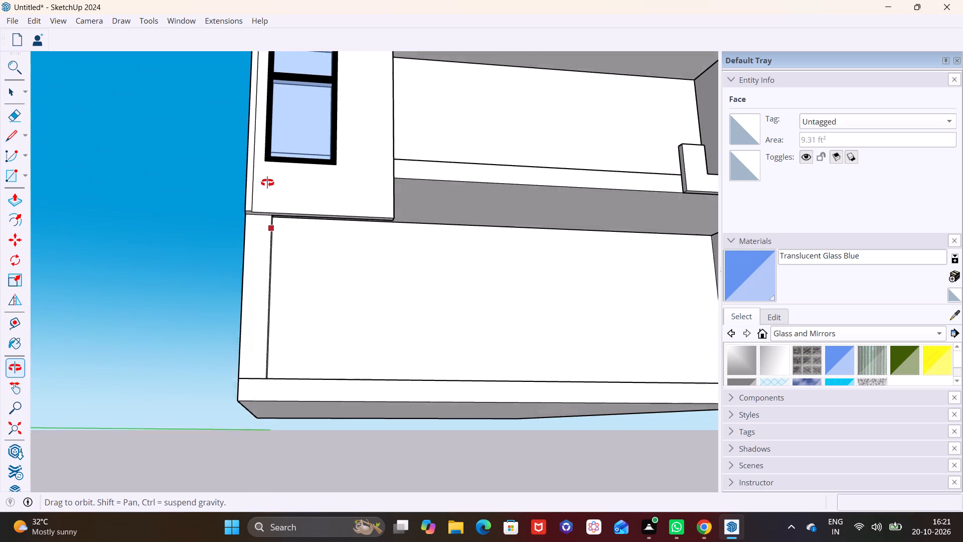
pyautogui.moveTo(267, 183); pyautogui.dragTo(276, 162, button='middle')
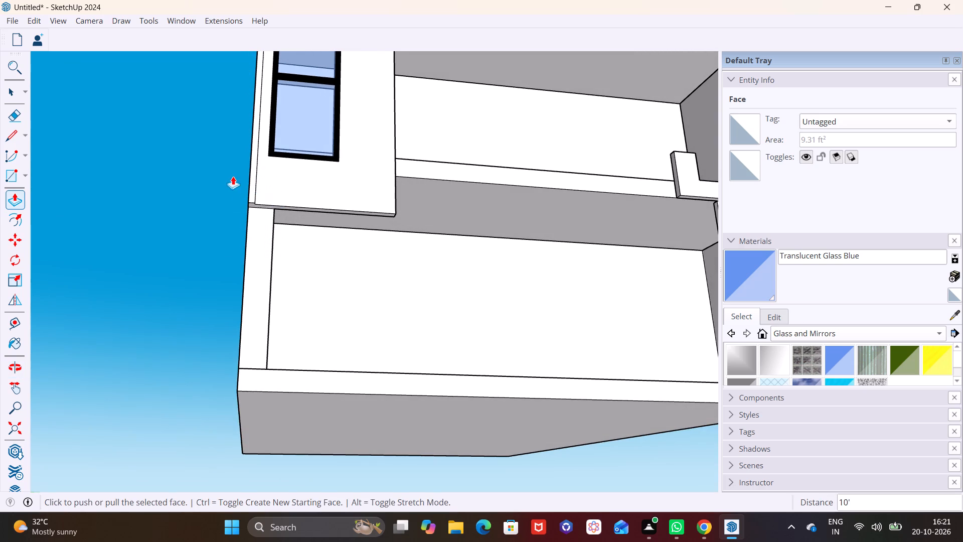
pyautogui.scroll(5, 232, 175)
pyautogui.moveTo(277, 232); pyautogui.dragTo(168, 235, button='middle')
pyautogui.scroll(4, 242, 233)
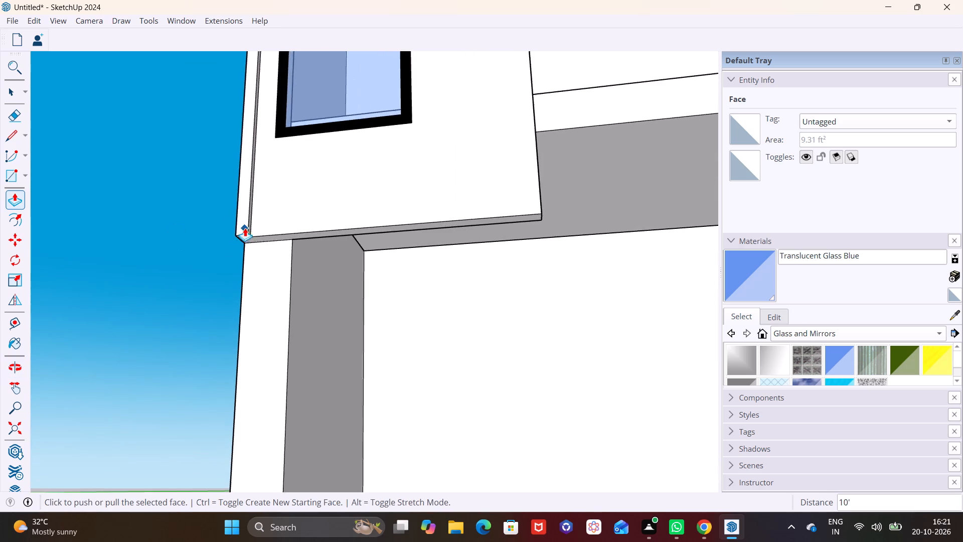
pyautogui.scroll(10, 245, 228)
pyautogui.moveTo(276, 252); pyautogui.dragTo(326, 170, button='middle')
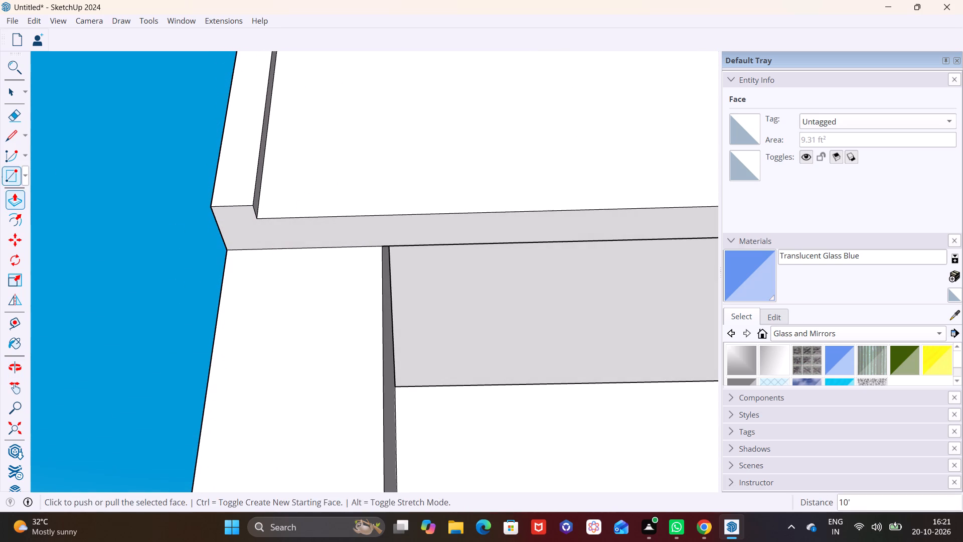
pyautogui.click(11, 140)
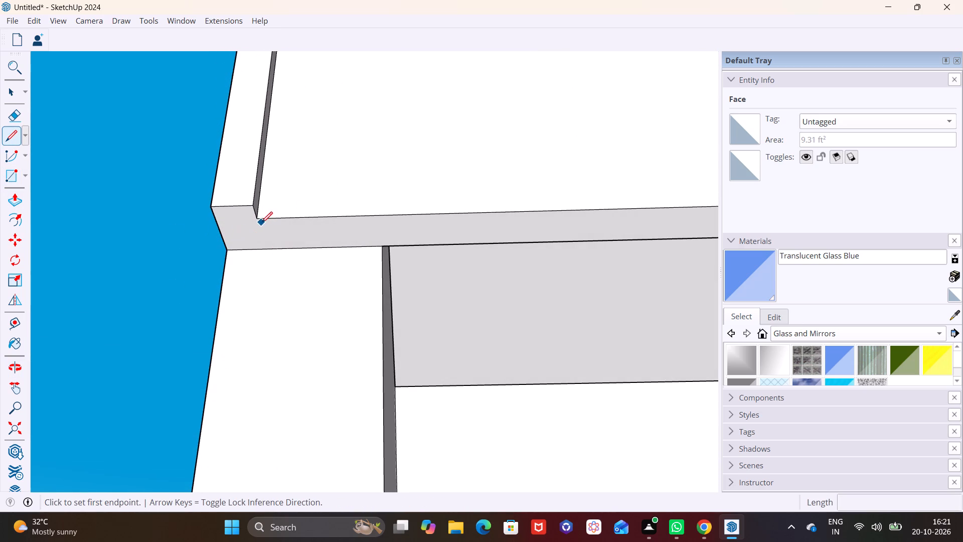
pyautogui.click(255, 220)
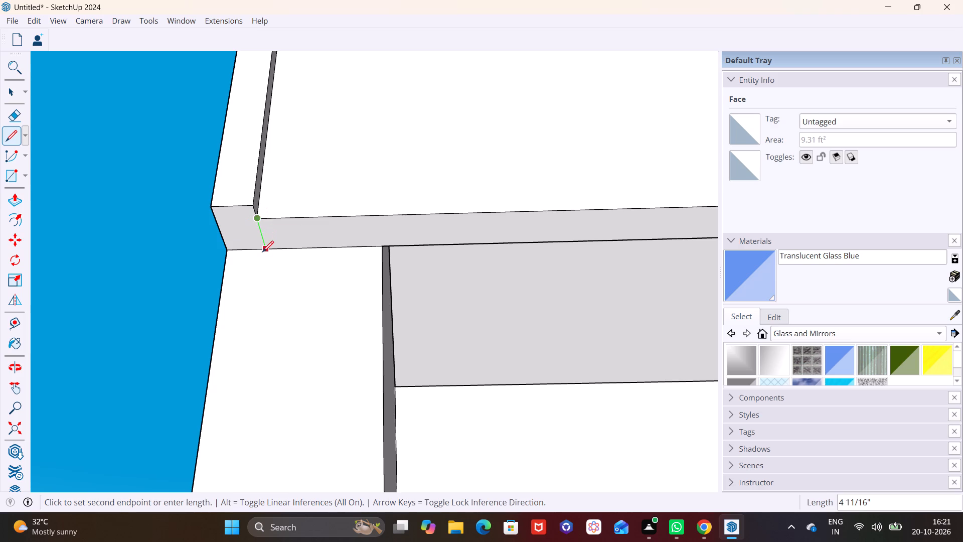
pyautogui.click(262, 252)
# Push/Pull the edge strip's bottom face about 7' 9 7/16" down to the top of the ground slab.
pyautogui.click(15, 200)
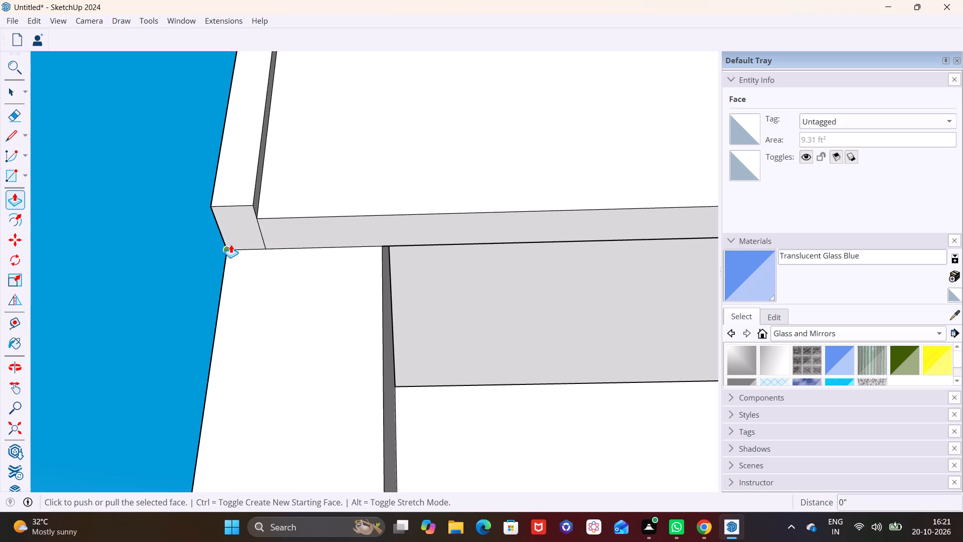
pyautogui.click(8, 94)
pyautogui.click(236, 228)
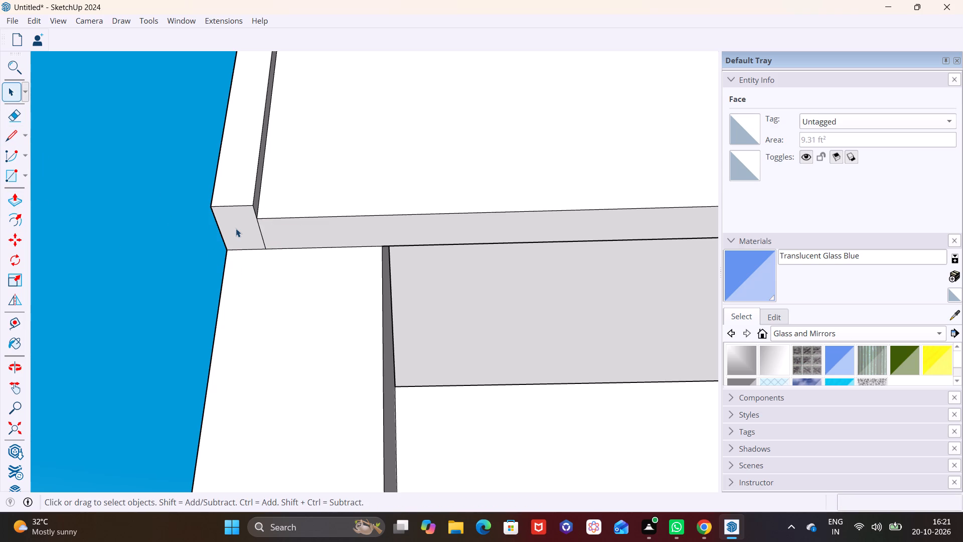
pyautogui.click(16, 203)
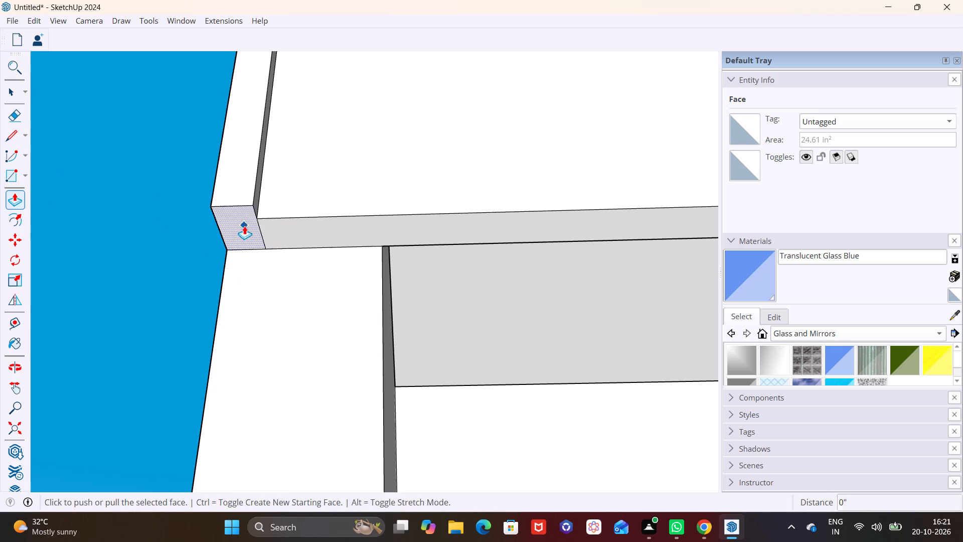
pyautogui.click(244, 226)
pyautogui.scroll(-15, 253, 291)
pyautogui.moveTo(256, 302); pyautogui.dragTo(201, 424, button='middle')
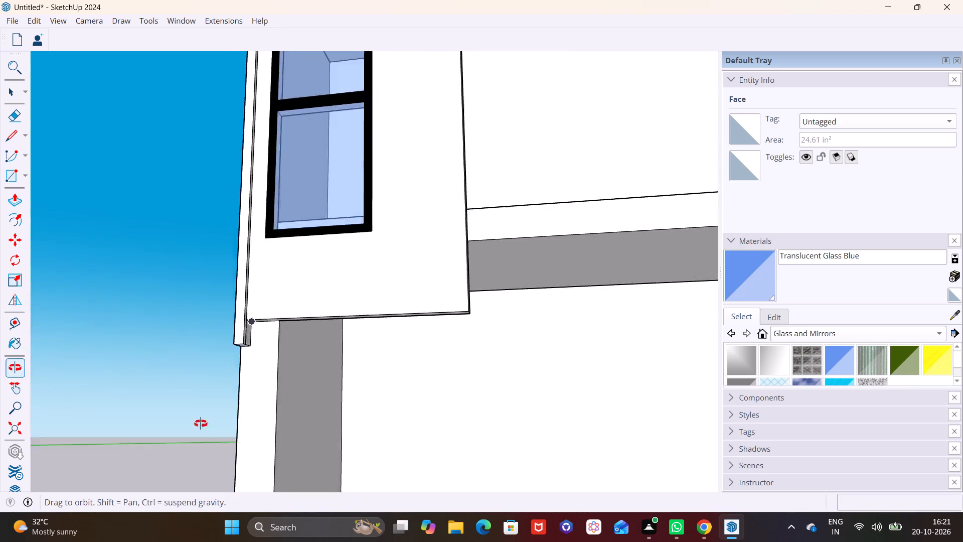
pyautogui.moveTo(201, 424); pyautogui.dragTo(187, 475, button='middle')
pyautogui.scroll(-5, 266, 450)
pyautogui.moveTo(266, 446); pyautogui.dragTo(337, 263, button='middle')
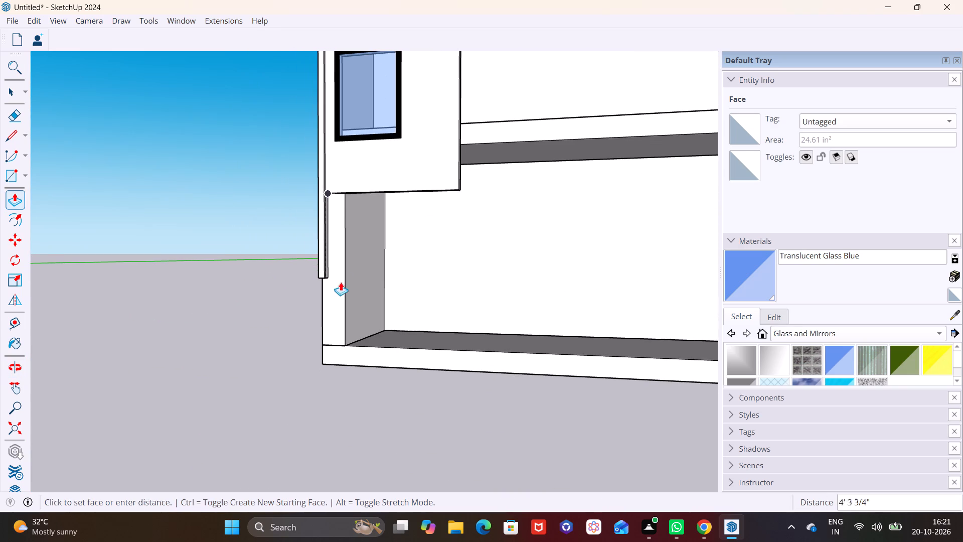
pyautogui.click(335, 359)
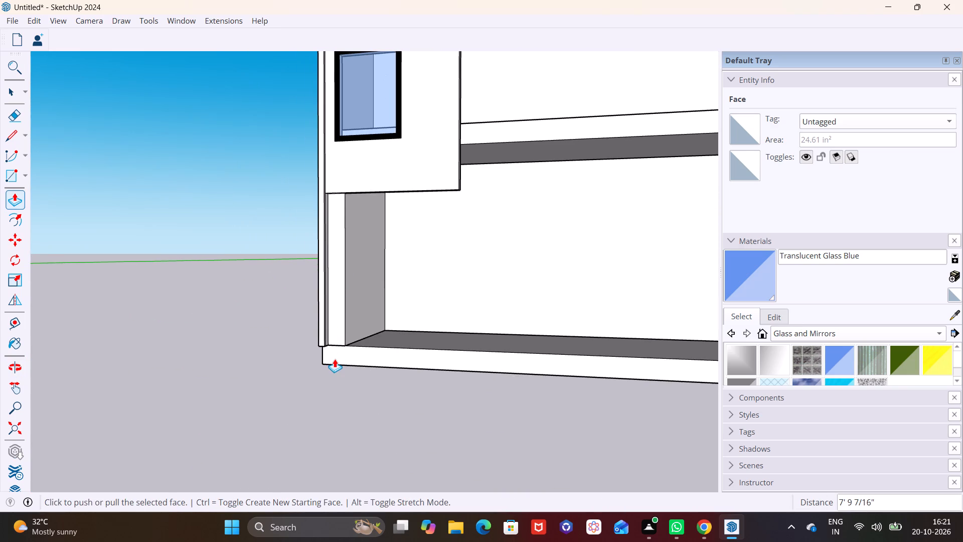
pyautogui.press('space')
pyautogui.click(348, 384)
# Draw a horizontal line about 6' 10" long across the facade panel's front face, between the window and the panel's bottom edge.
pyautogui.moveTo(396, 371); pyautogui.dragTo(470, 349, button='middle')
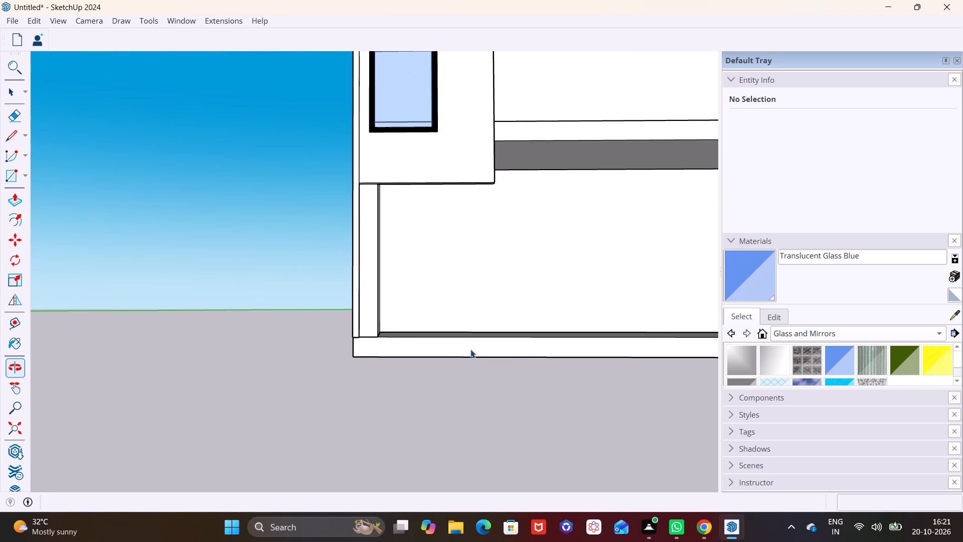
pyautogui.keyDown('shift'); pyautogui.moveTo(470, 322); pyautogui.dragTo(291, 366, button='middle'); pyautogui.keyUp('shift')
pyautogui.keyDown('shift'); pyautogui.moveTo(206, 221); pyautogui.dragTo(217, 298, button='middle'); pyautogui.keyUp('shift')
pyautogui.scroll(4, 196, 294)
pyautogui.keyDown('shift'); pyautogui.moveTo(287, 290); pyautogui.dragTo(333, 334, button='middle'); pyautogui.keyUp('shift')
pyautogui.scroll(1, 267, 328)
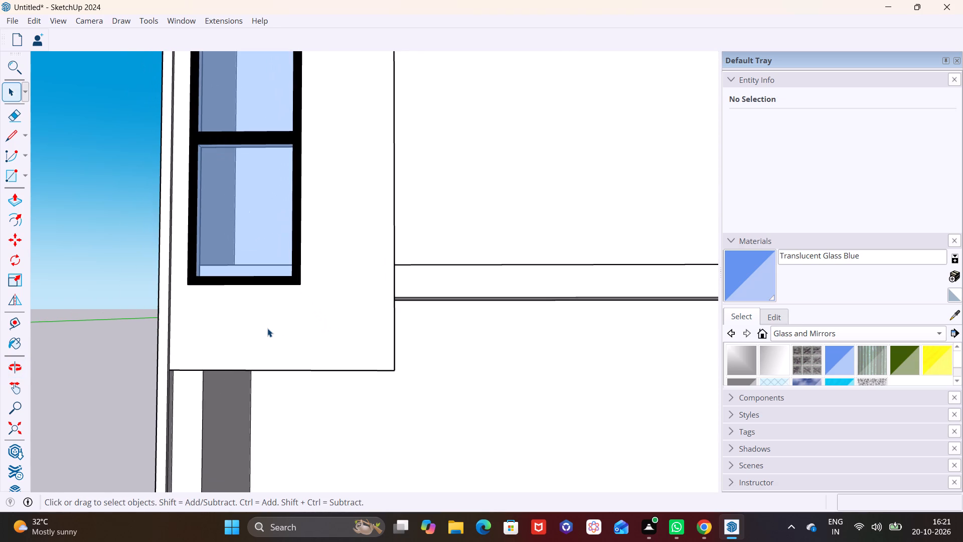
pyautogui.scroll(2, 267, 328)
pyautogui.moveTo(263, 334); pyautogui.dragTo(260, 335, button='middle')
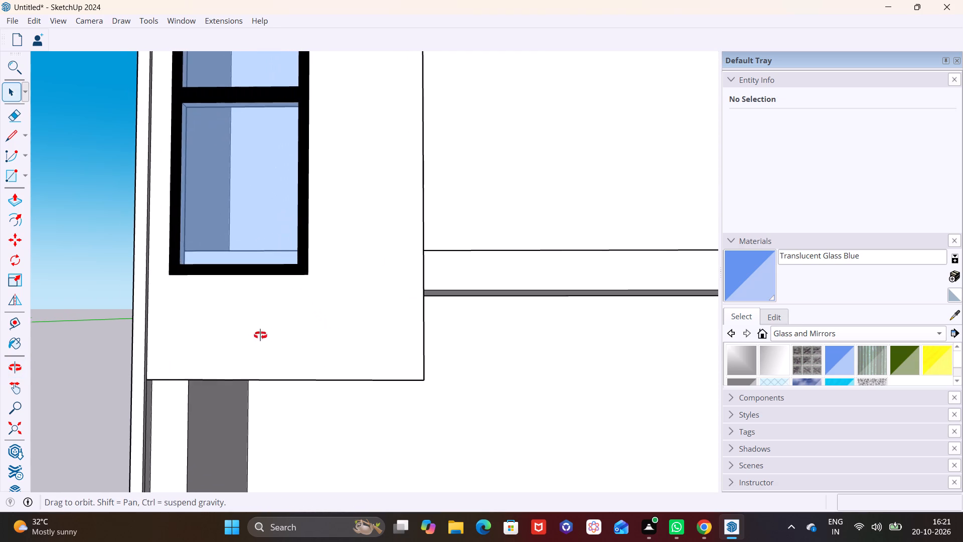
pyautogui.moveTo(260, 335); pyautogui.dragTo(213, 347, button='middle')
pyautogui.click(8, 138)
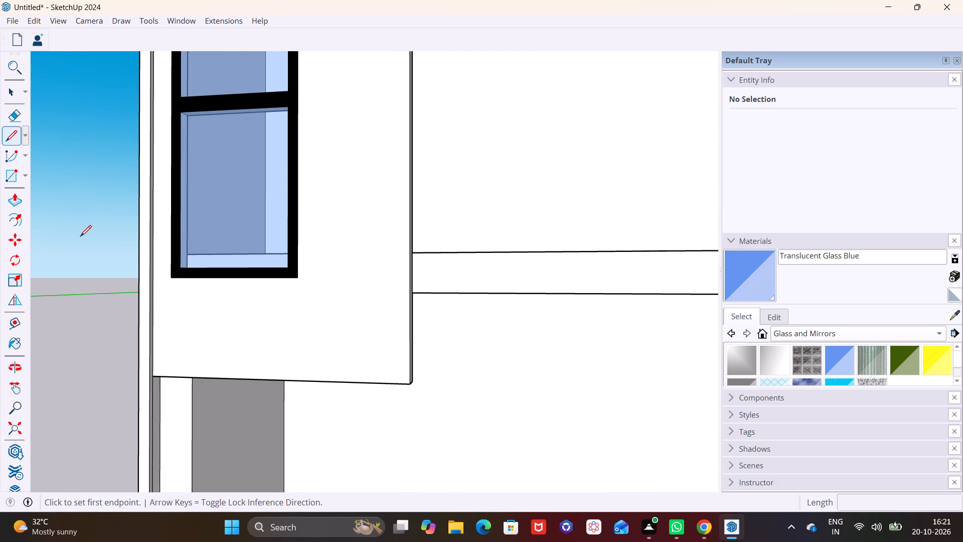
pyautogui.click(154, 327)
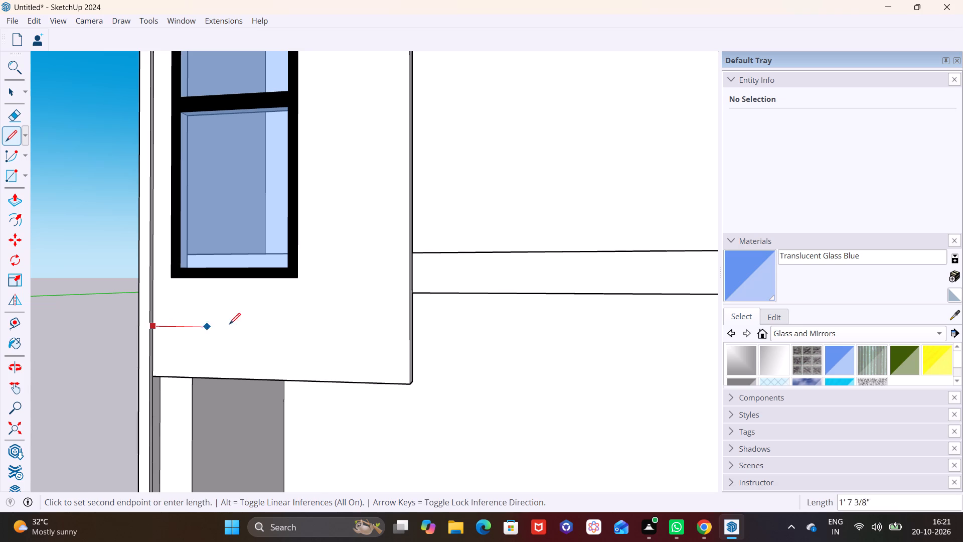
pyautogui.click(412, 324)
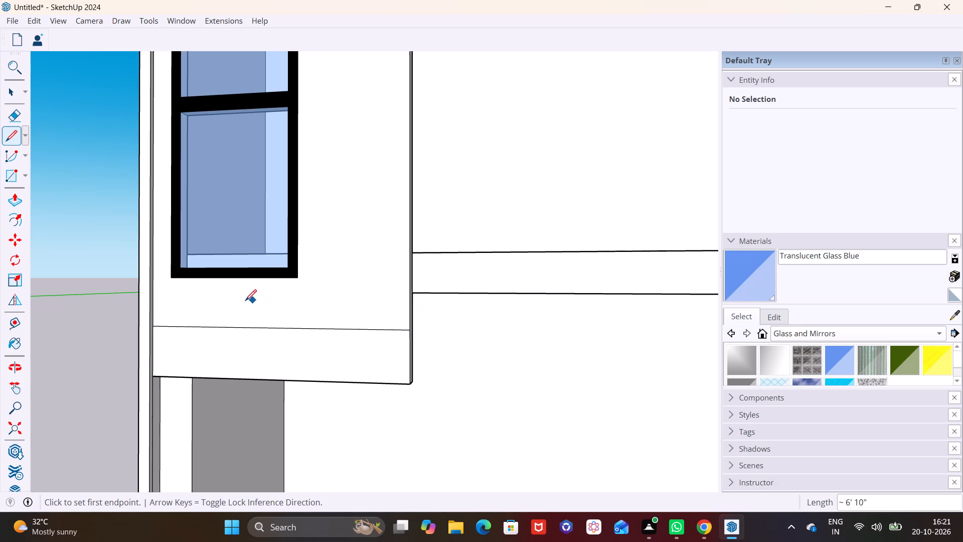
# Select the horizontal dividing line below the window on the facade panel's front face.
pyautogui.click(5, 94)
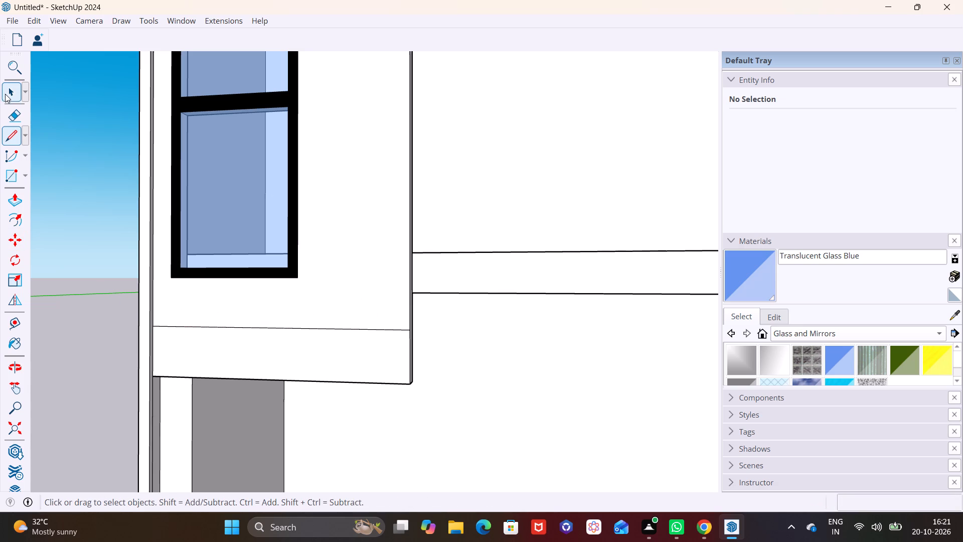
pyautogui.click(264, 326)
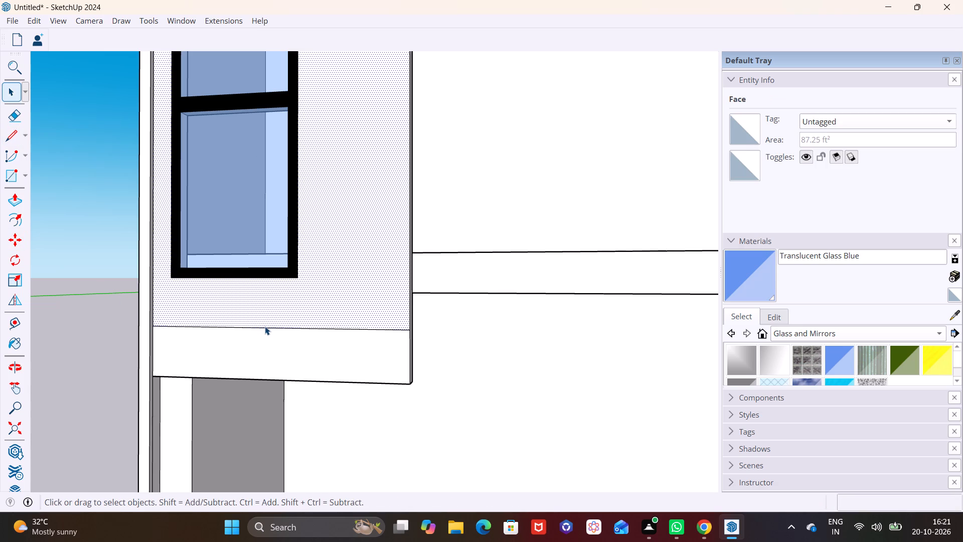
pyautogui.click(265, 326)
pyautogui.click(267, 327)
pyautogui.rightClick(237, 323)
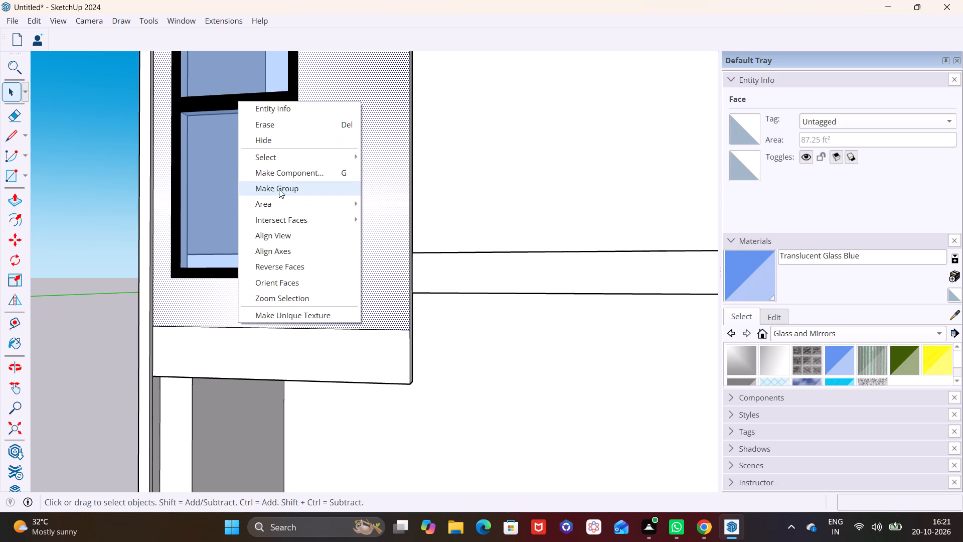
pyautogui.click(221, 353)
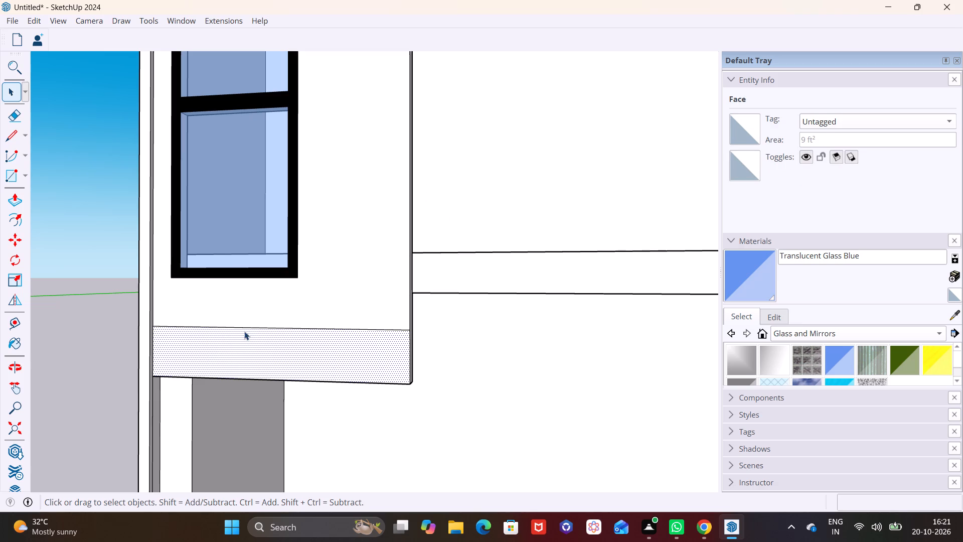
pyautogui.click(257, 329)
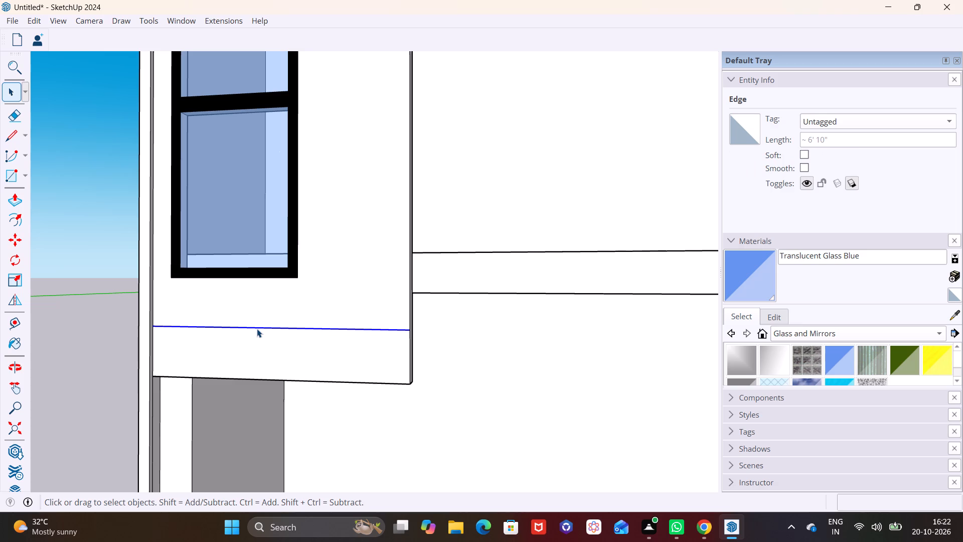
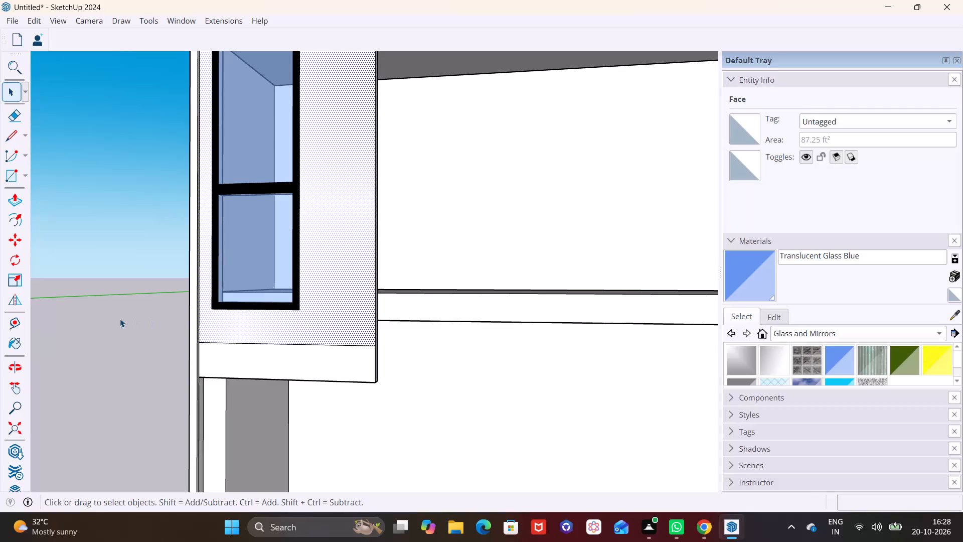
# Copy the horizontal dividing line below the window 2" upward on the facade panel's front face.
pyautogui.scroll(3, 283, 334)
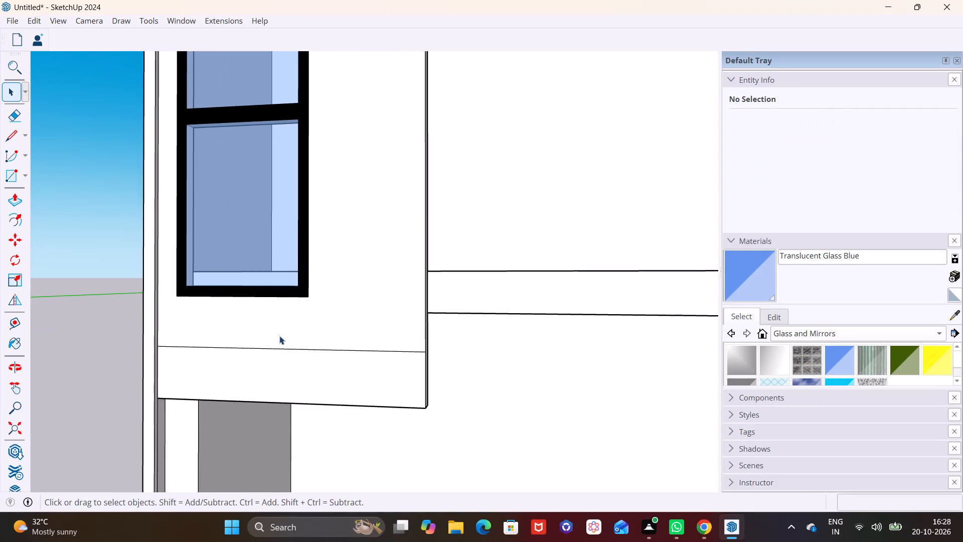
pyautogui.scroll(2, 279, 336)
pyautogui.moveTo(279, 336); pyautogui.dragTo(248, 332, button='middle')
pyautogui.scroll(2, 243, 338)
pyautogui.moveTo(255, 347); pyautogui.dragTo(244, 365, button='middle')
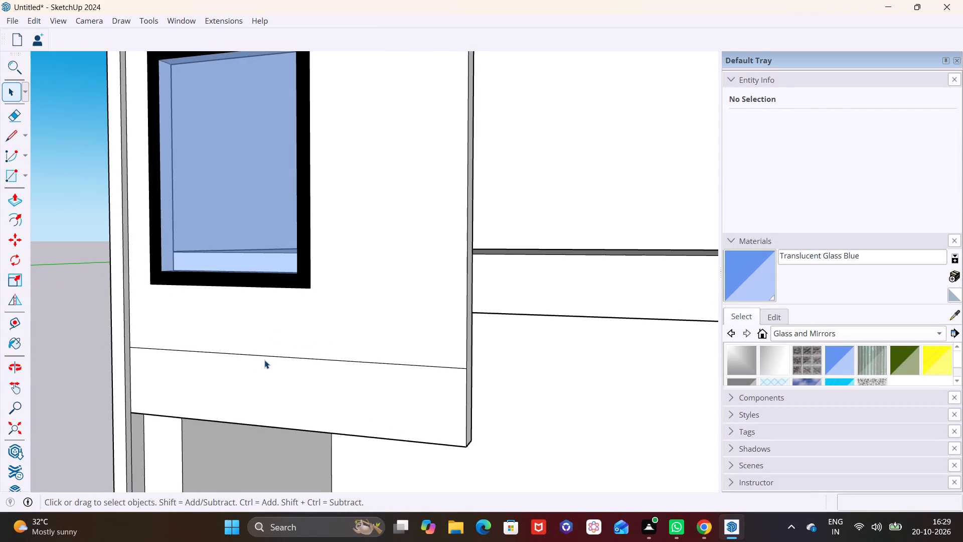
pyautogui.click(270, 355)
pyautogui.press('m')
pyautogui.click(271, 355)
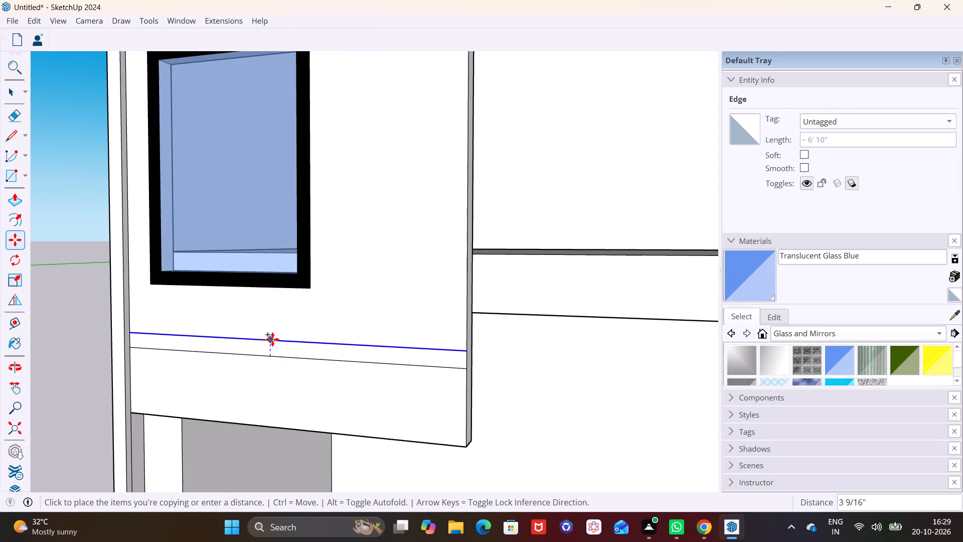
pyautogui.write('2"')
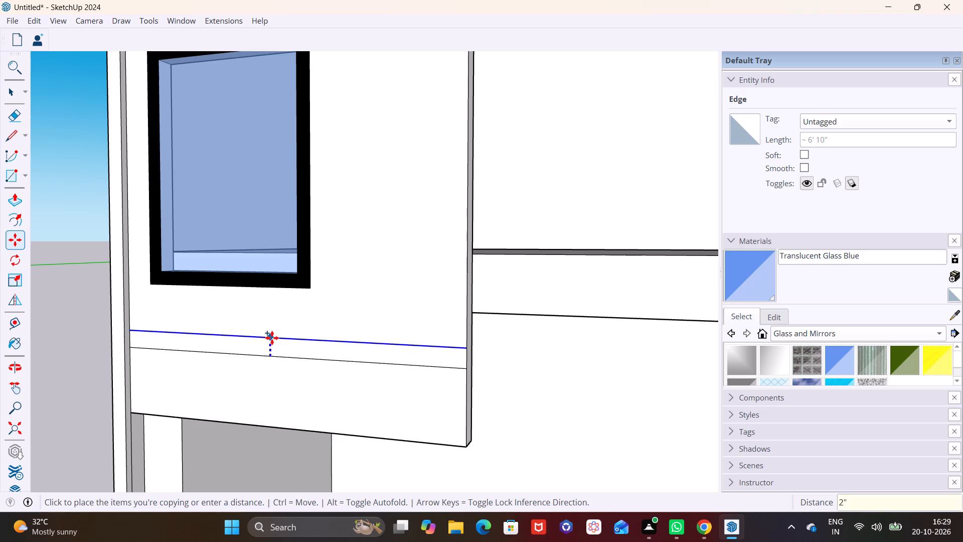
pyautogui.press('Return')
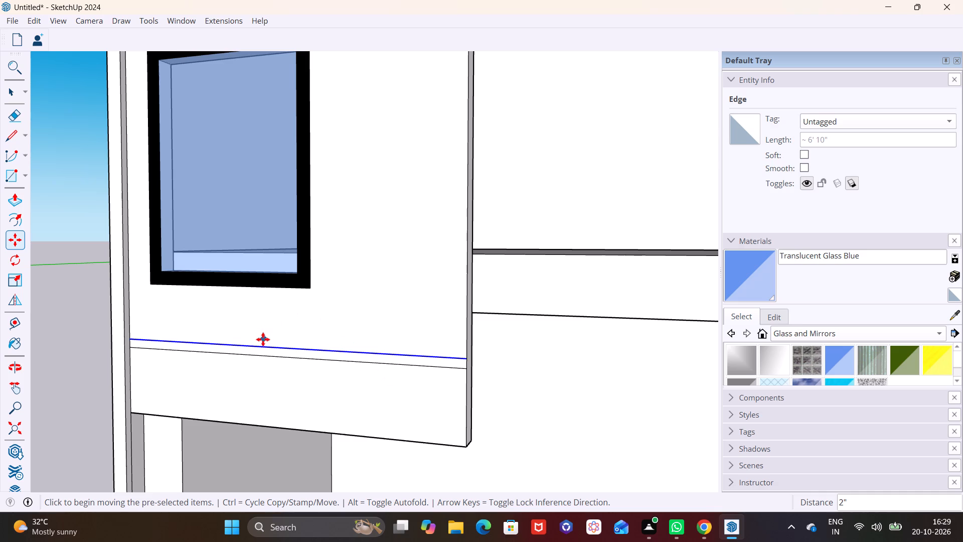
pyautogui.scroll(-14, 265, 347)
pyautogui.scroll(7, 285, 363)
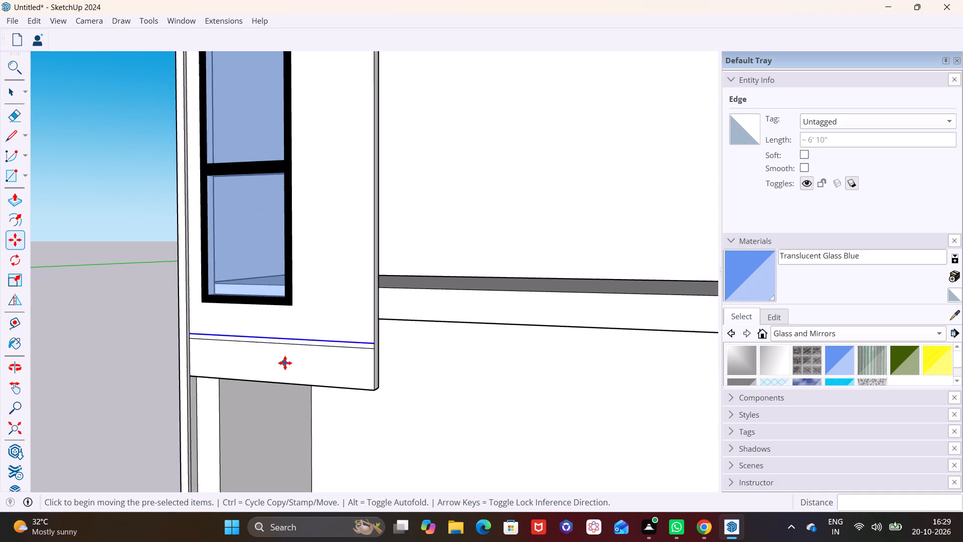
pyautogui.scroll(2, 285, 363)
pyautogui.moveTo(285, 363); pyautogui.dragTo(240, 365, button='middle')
# Undo the 2" copy and the original dividing line below the window on the facade panel.
pyautogui.hotkey('ctrl', 'z')
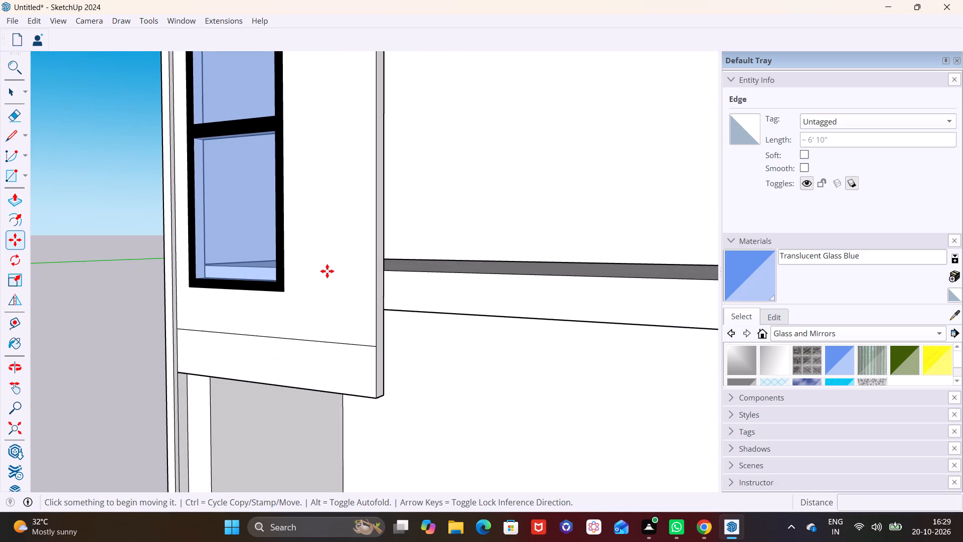
pyautogui.hotkey('ctrl', 'z')
pyautogui.press('space')
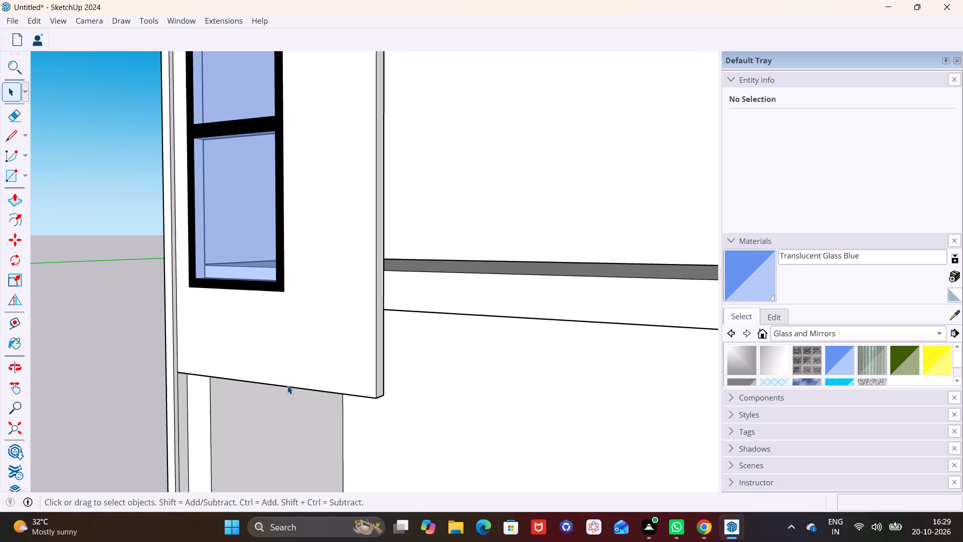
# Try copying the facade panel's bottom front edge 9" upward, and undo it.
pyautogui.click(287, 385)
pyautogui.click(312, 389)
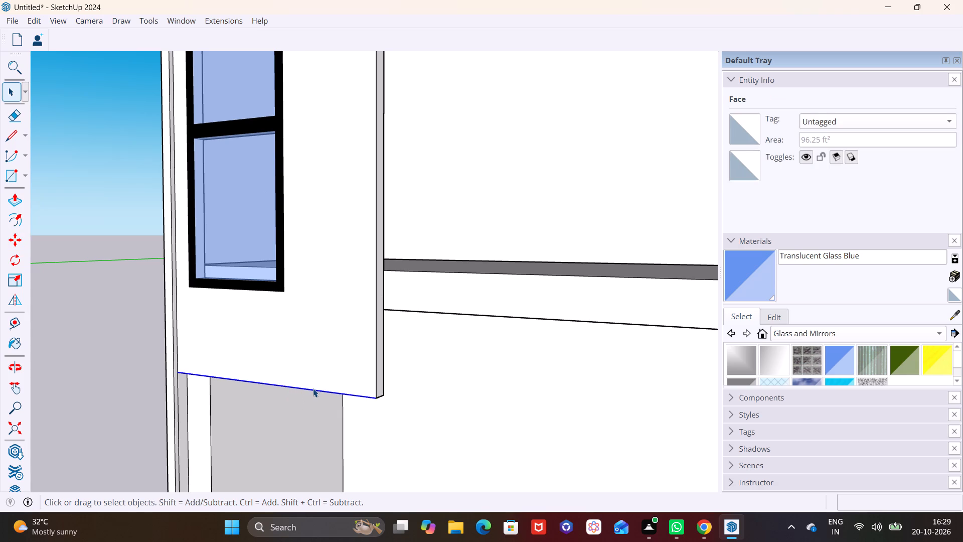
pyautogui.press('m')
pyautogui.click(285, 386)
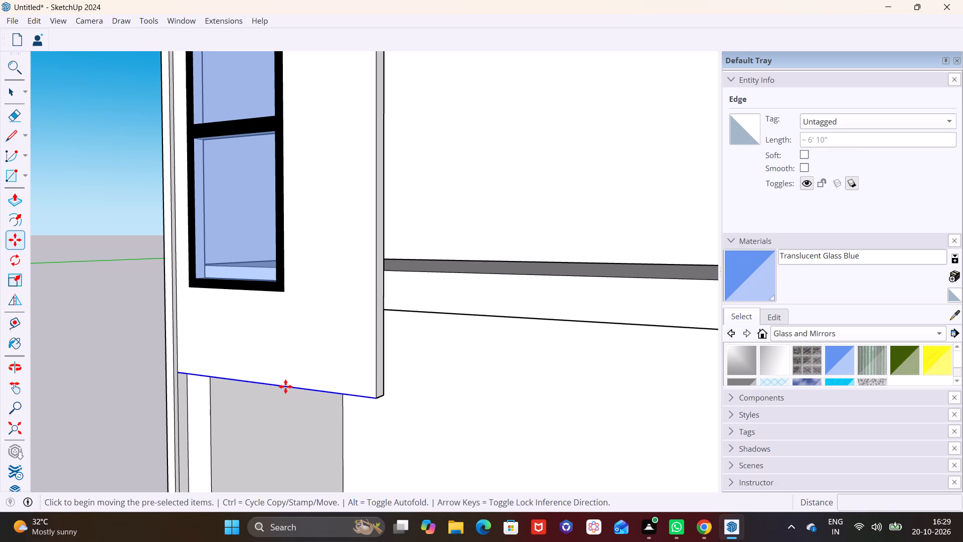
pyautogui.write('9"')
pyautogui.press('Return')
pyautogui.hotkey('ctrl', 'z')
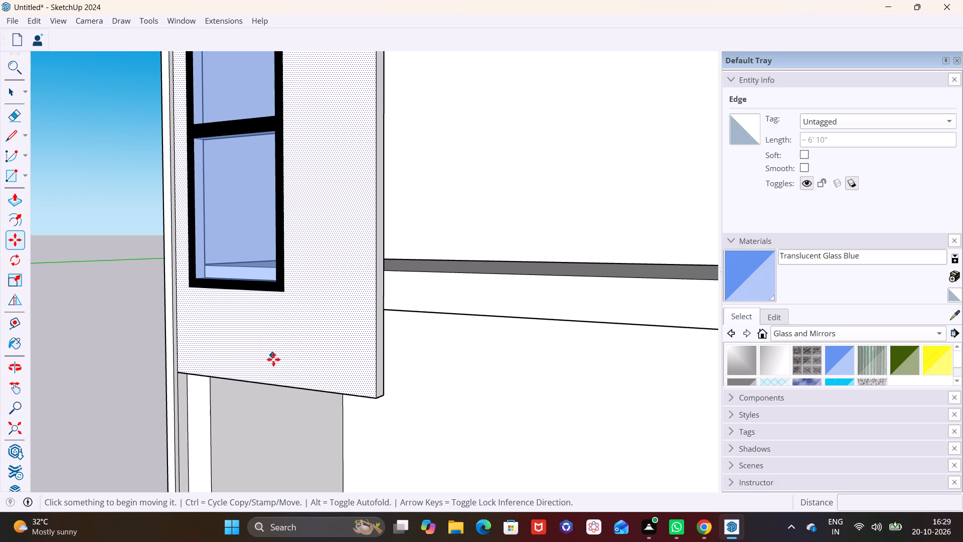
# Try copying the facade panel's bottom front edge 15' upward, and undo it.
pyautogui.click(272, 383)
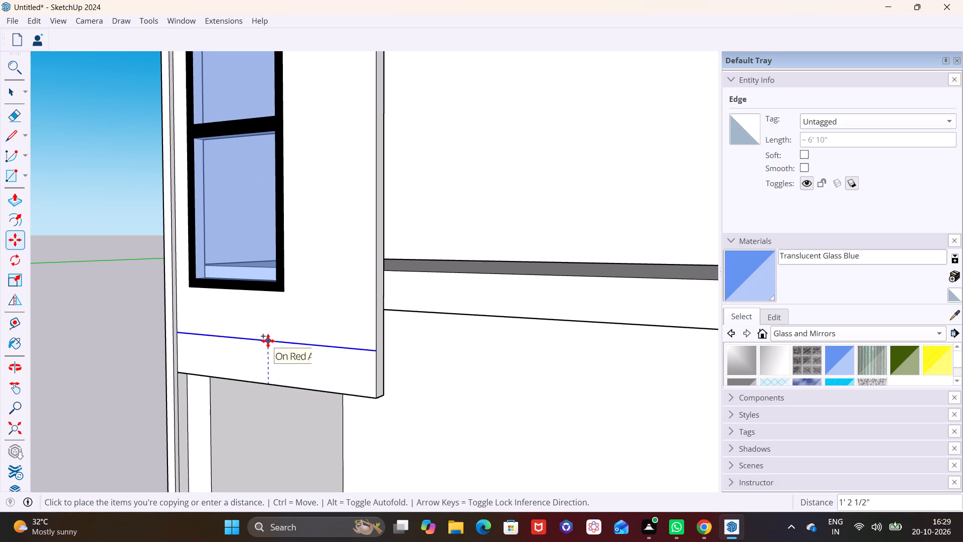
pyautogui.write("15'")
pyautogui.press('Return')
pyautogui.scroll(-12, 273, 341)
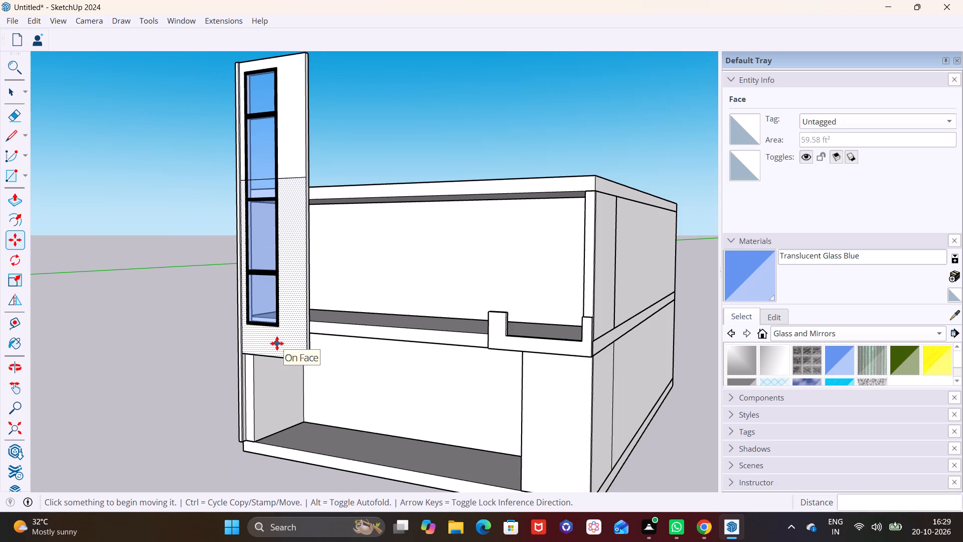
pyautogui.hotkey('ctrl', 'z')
# Copy the facade panel's bottom front edge 15" upward, and copy that line another 2" up to outline the first thin band.
pyautogui.scroll(8, 277, 343)
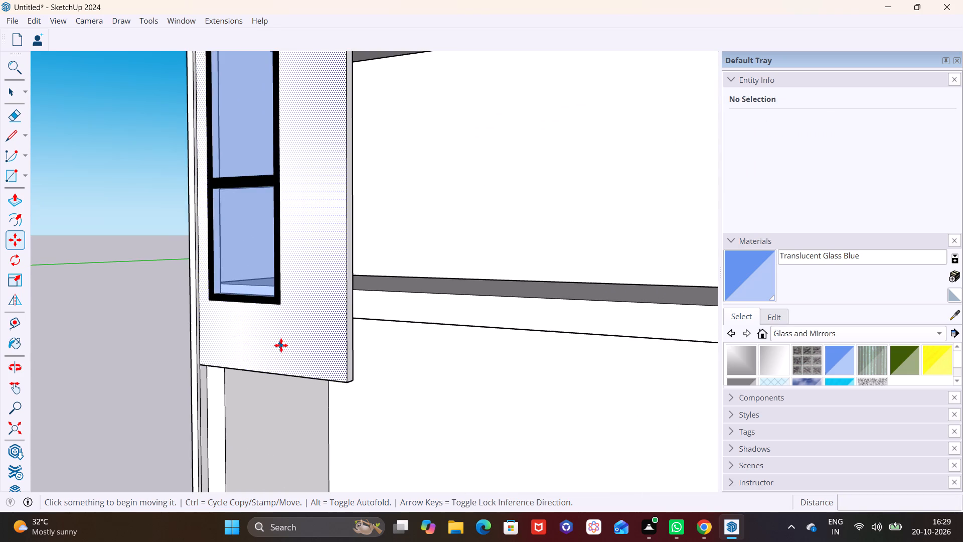
pyautogui.keyDown('shift'); pyautogui.moveTo(284, 346); pyautogui.dragTo(232, 325, button='middle'); pyautogui.keyUp('shift')
pyautogui.click(208, 350)
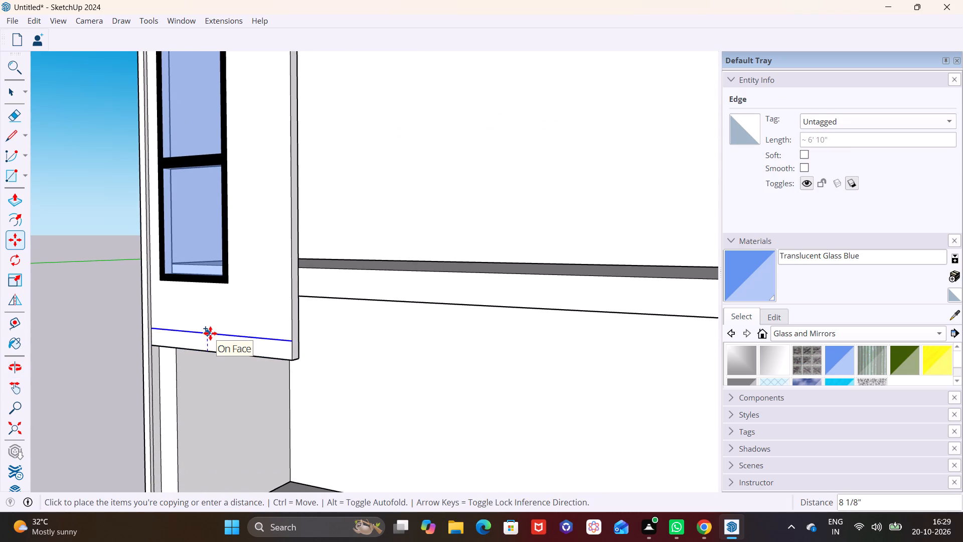
pyautogui.write('15"')
pyautogui.press('Return')
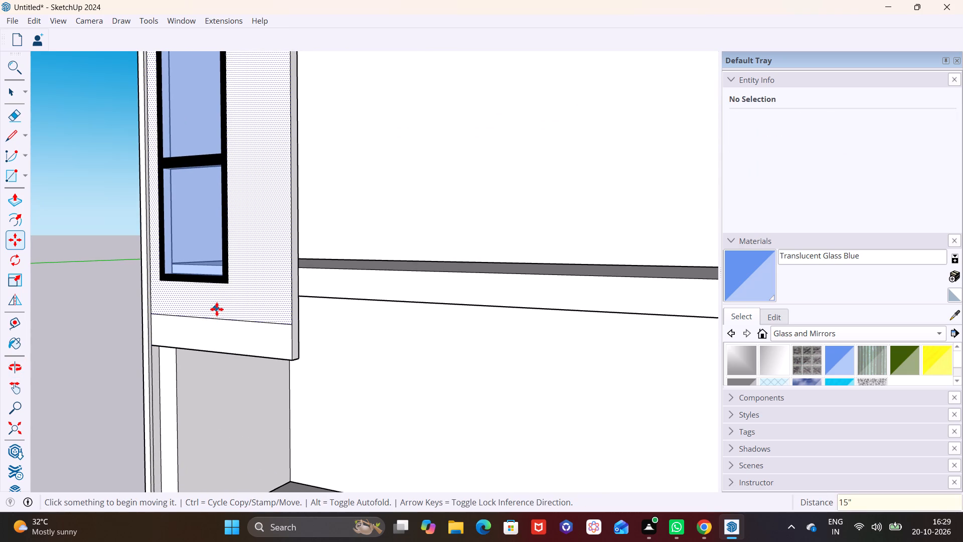
pyautogui.scroll(3, 240, 328)
pyautogui.moveTo(232, 333); pyautogui.dragTo(182, 353, button='middle')
pyautogui.click(220, 316)
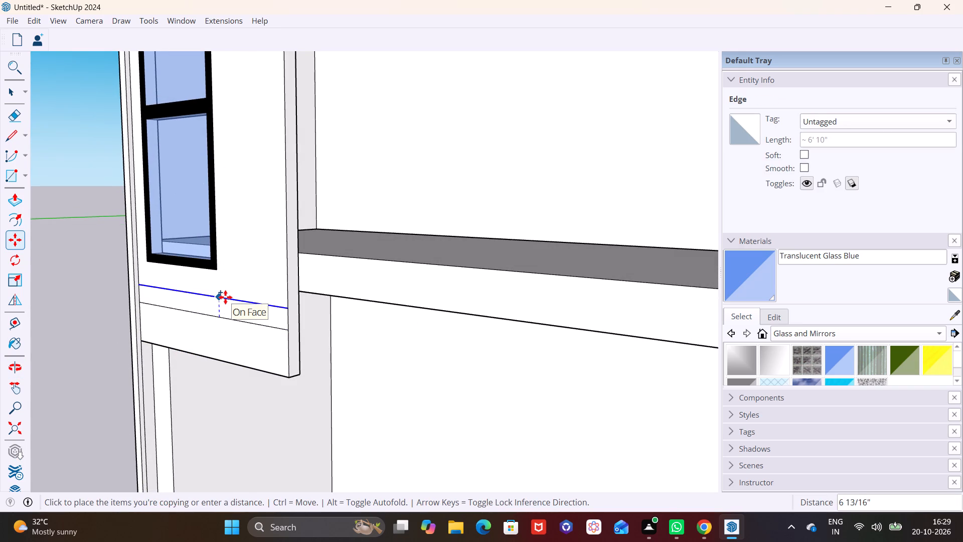
pyautogui.write('2"')
pyautogui.press('Return')
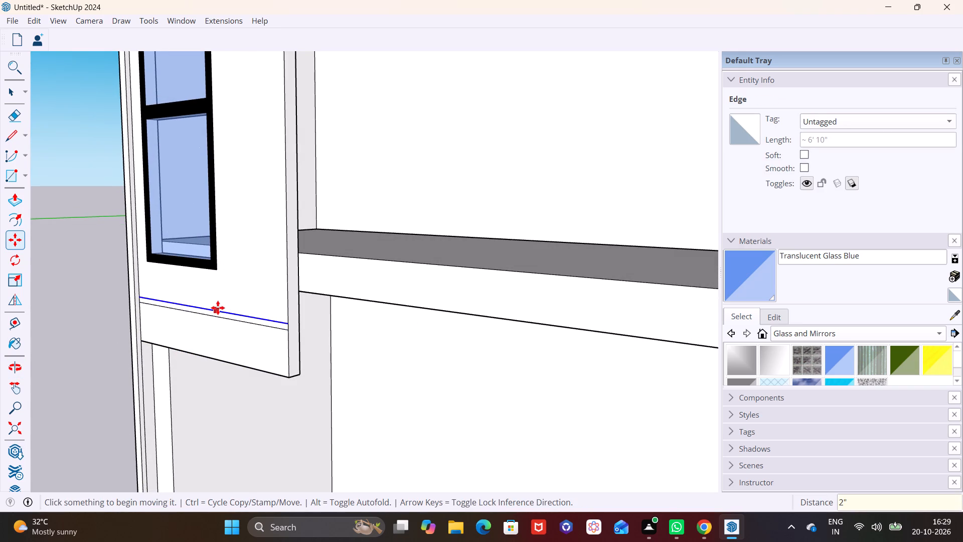
# Copy the first band's upper line 15" upward, and copy its segment beside the window 2" higher for a second band.
pyautogui.click(218, 308)
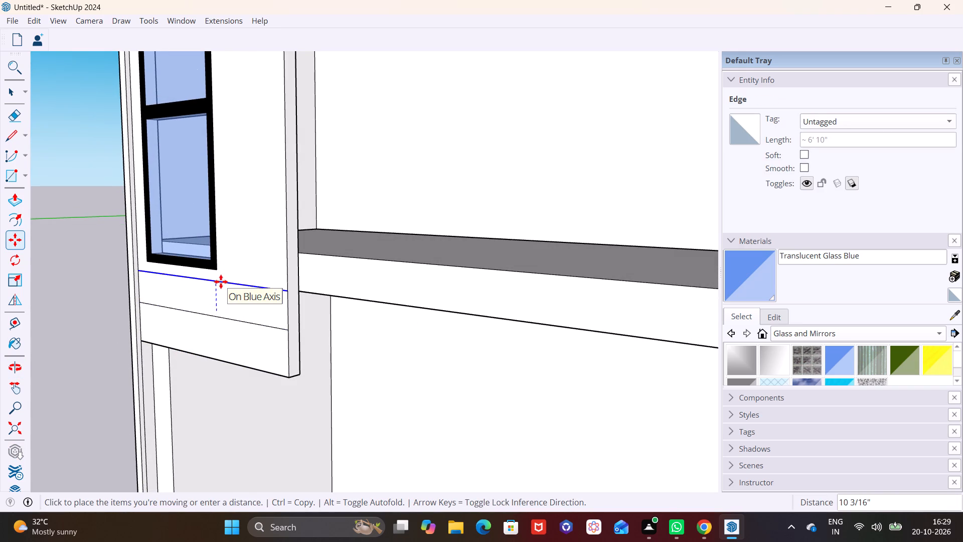
pyautogui.write('15')
pyautogui.hotkey('shift', '"')
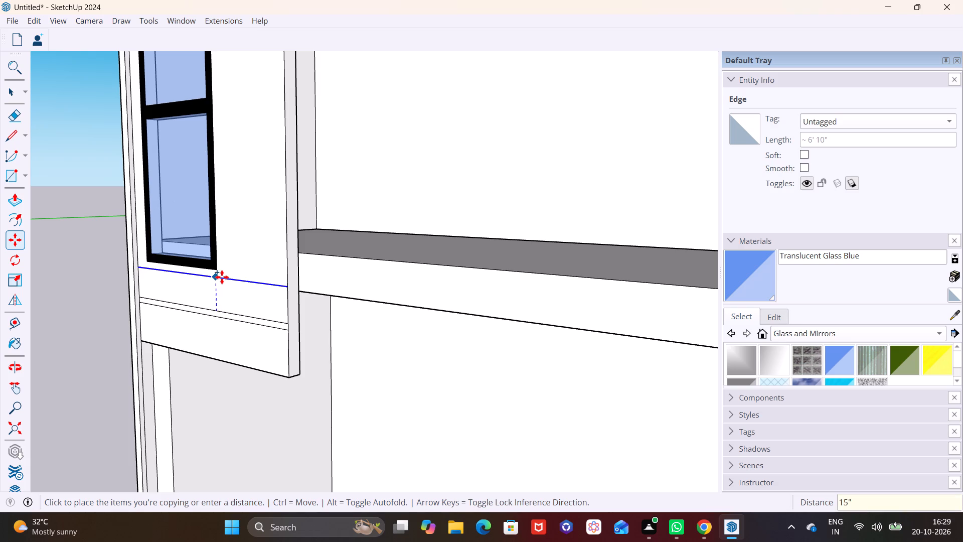
pyautogui.press('Return')
pyautogui.click(236, 269)
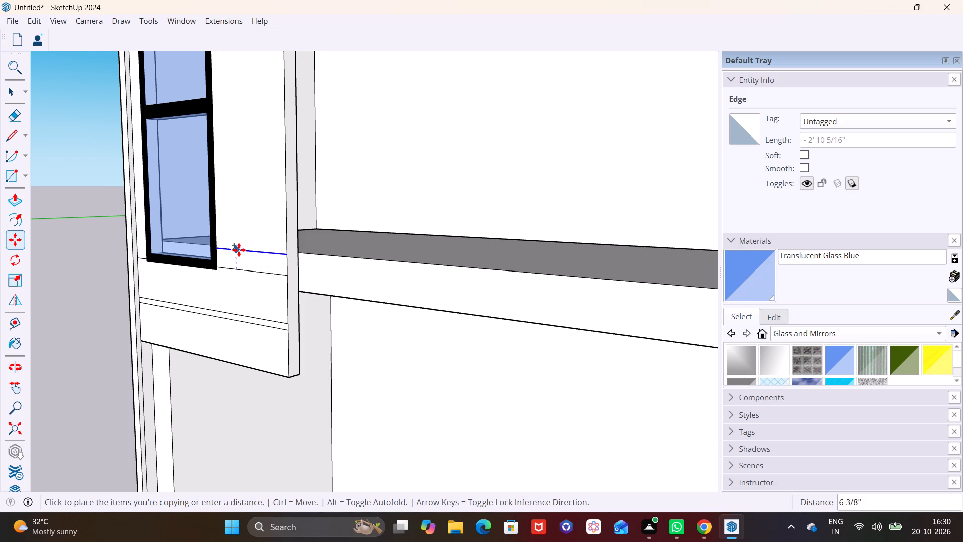
pyautogui.write('2"')
pyautogui.press('Return')
# Copy the second band's upper line beside the window 15" upward, and copy the new line 2" higher for a third band.
pyautogui.scroll(-1, 243, 256)
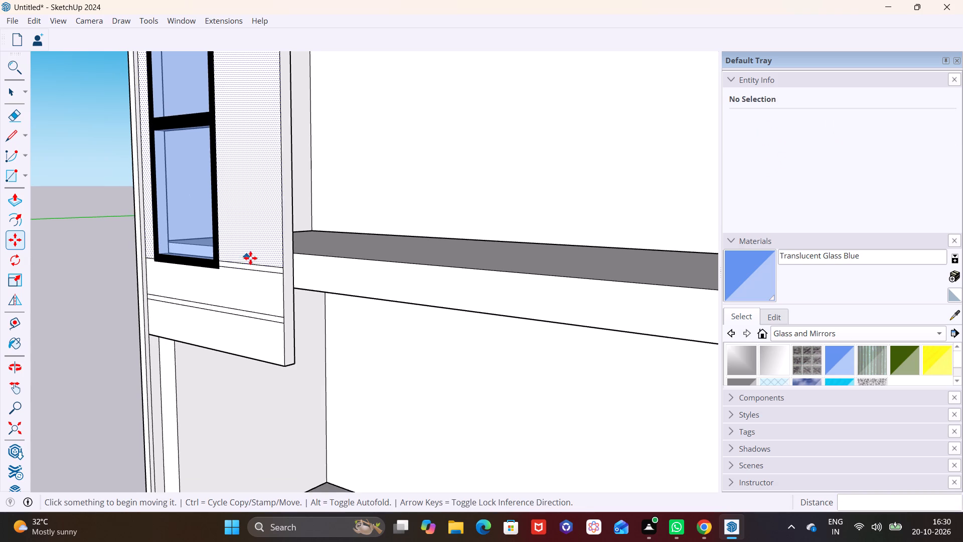
pyautogui.moveTo(271, 263); pyautogui.dragTo(385, 259, button='middle')
pyautogui.keyDown('shift'); pyautogui.moveTo(294, 258); pyautogui.dragTo(349, 387, button='middle'); pyautogui.keyUp('shift')
pyautogui.moveTo(388, 373); pyautogui.dragTo(300, 366, button='middle')
pyautogui.scroll(3, 322, 373)
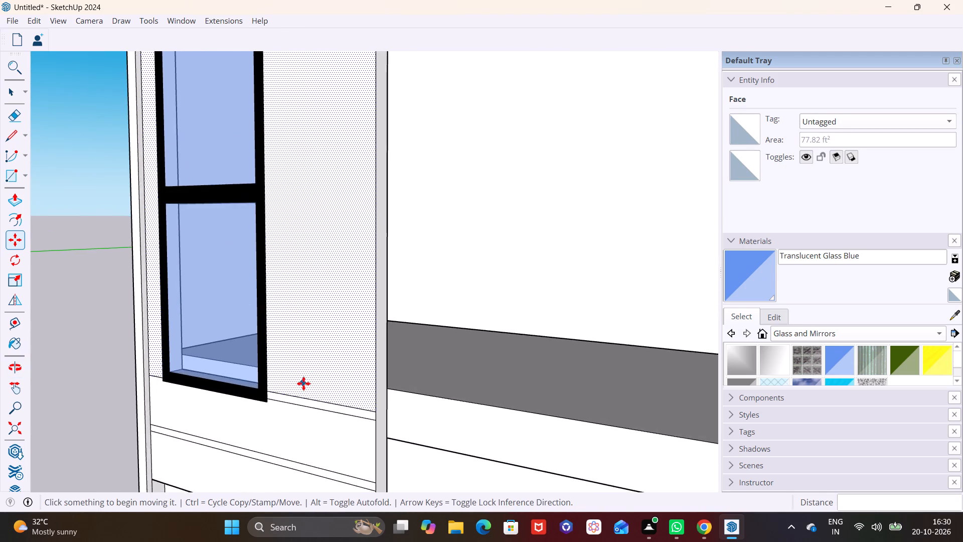
pyautogui.scroll(3, 303, 383)
pyautogui.moveTo(304, 382); pyautogui.dragTo(235, 332, button='middle')
pyautogui.moveTo(308, 364); pyautogui.dragTo(319, 404, button='middle')
pyautogui.scroll(4, 285, 369)
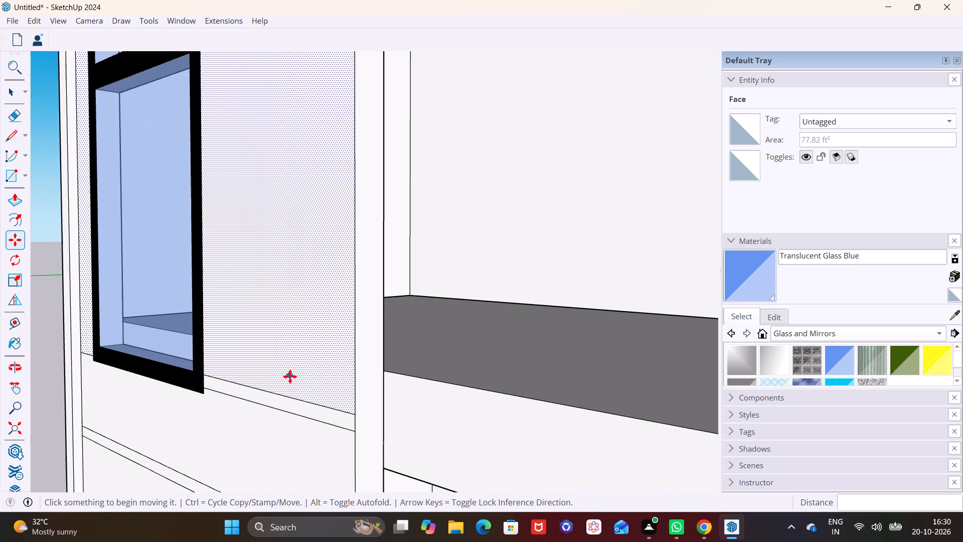
pyautogui.scroll(1, 290, 376)
pyautogui.click(275, 397)
pyautogui.press('m')
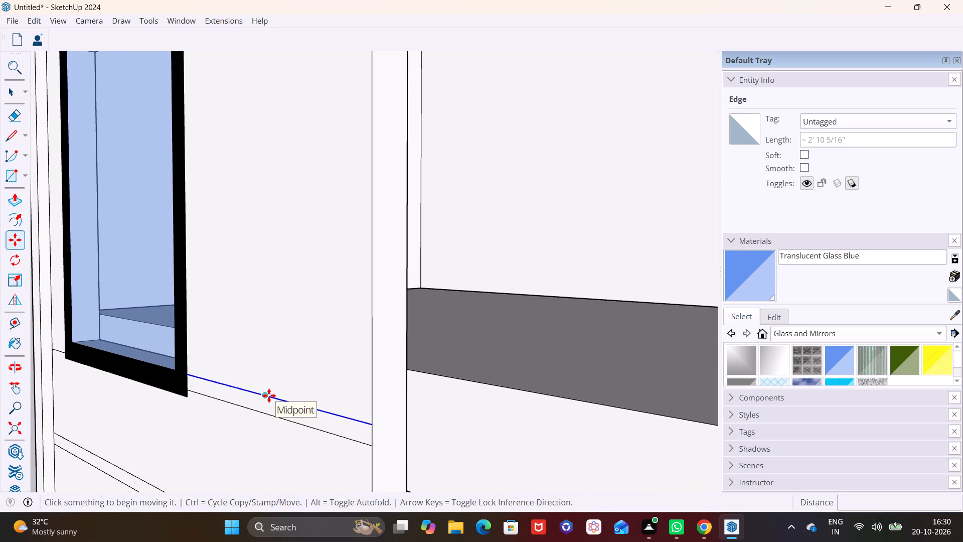
pyautogui.click(265, 395)
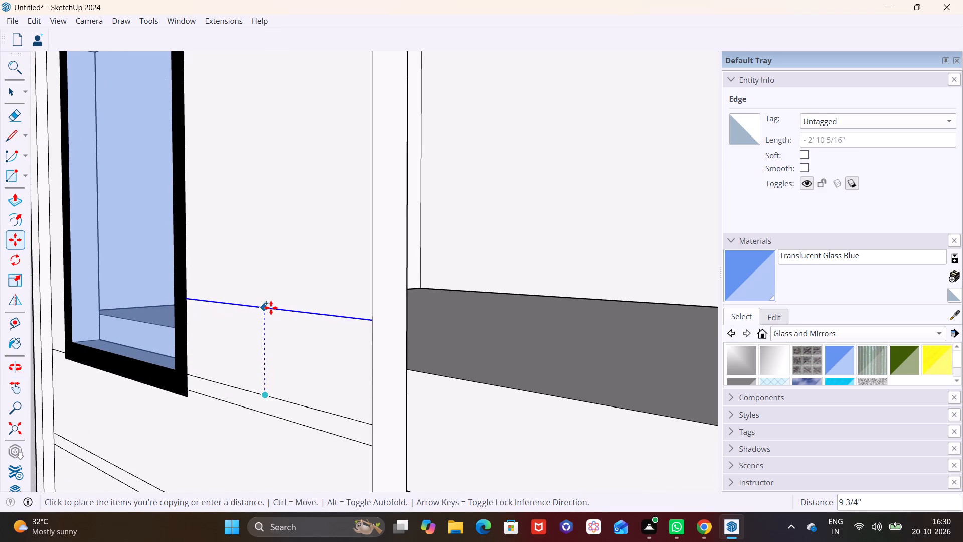
pyautogui.write('15"')
pyautogui.press('Return')
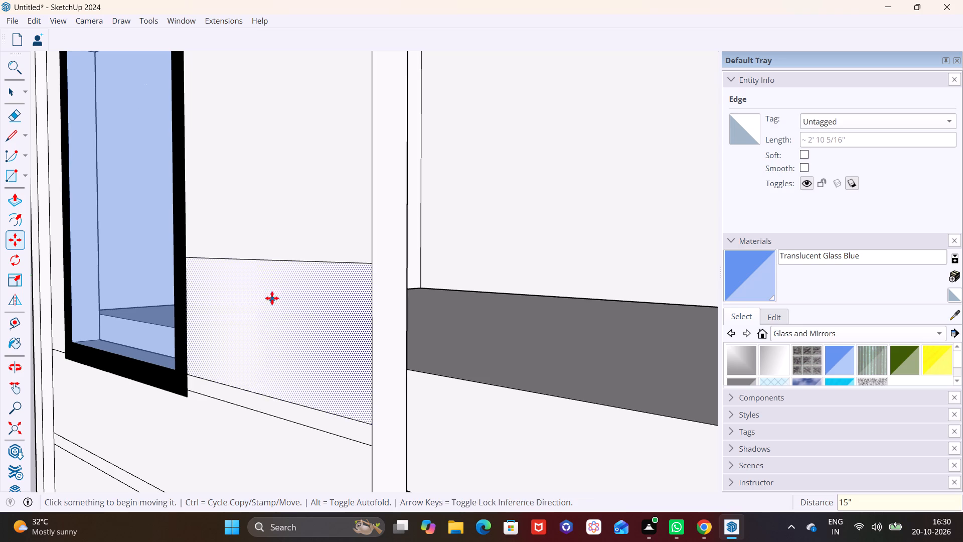
pyautogui.click(268, 260)
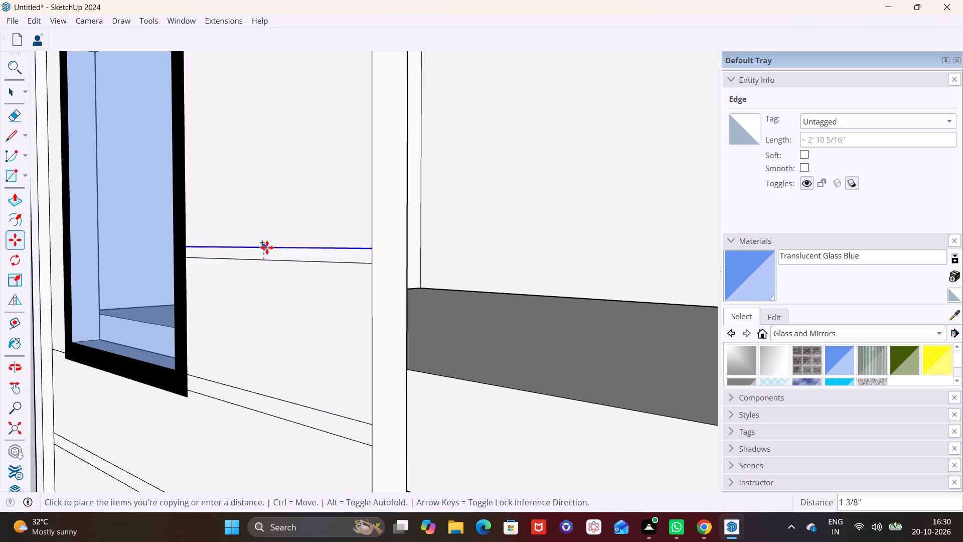
pyautogui.write('2"')
pyautogui.press('Return')
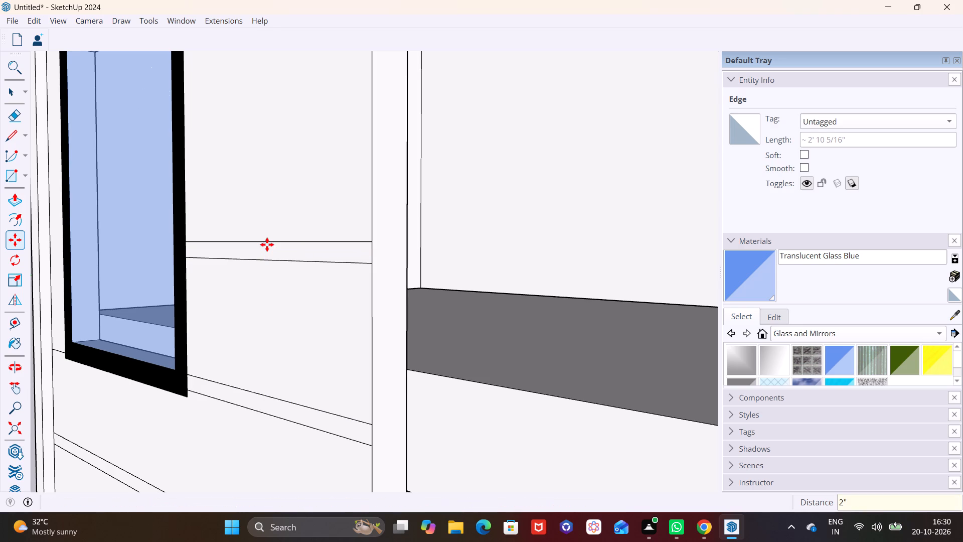
# Copy the third band's upper line beside the window 15" upward, and copy the new line 2" higher for a fourth band.
pyautogui.click(266, 240)
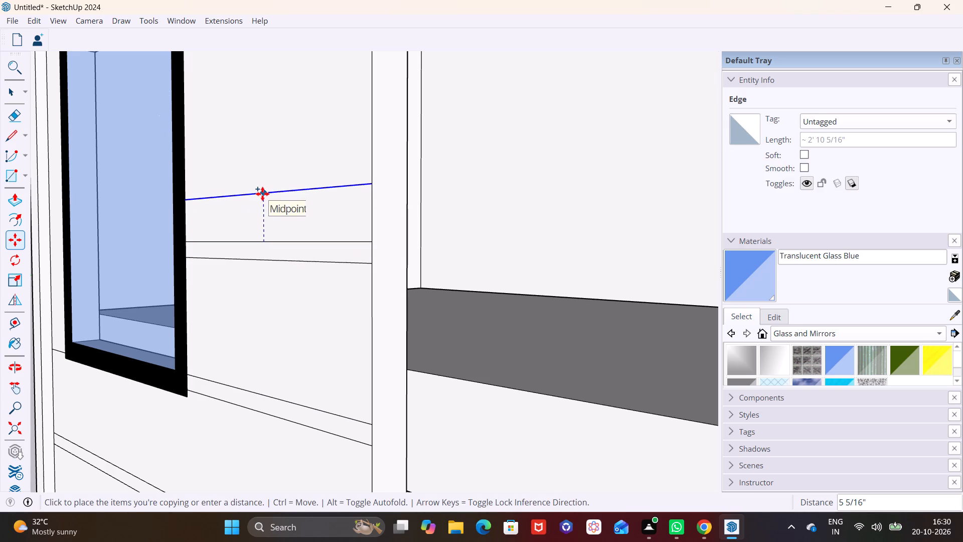
pyautogui.write('15"')
pyautogui.press('Return')
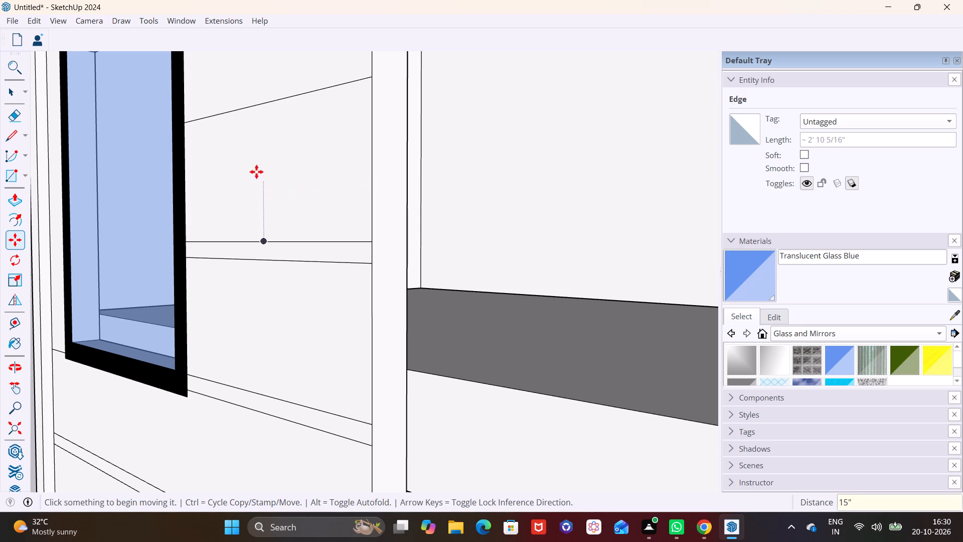
pyautogui.scroll(-5, 299, 152)
pyautogui.keyDown('shift'); pyautogui.moveTo(302, 153); pyautogui.dragTo(284, 316, button='middle'); pyautogui.keyUp('shift')
pyautogui.click(262, 275)
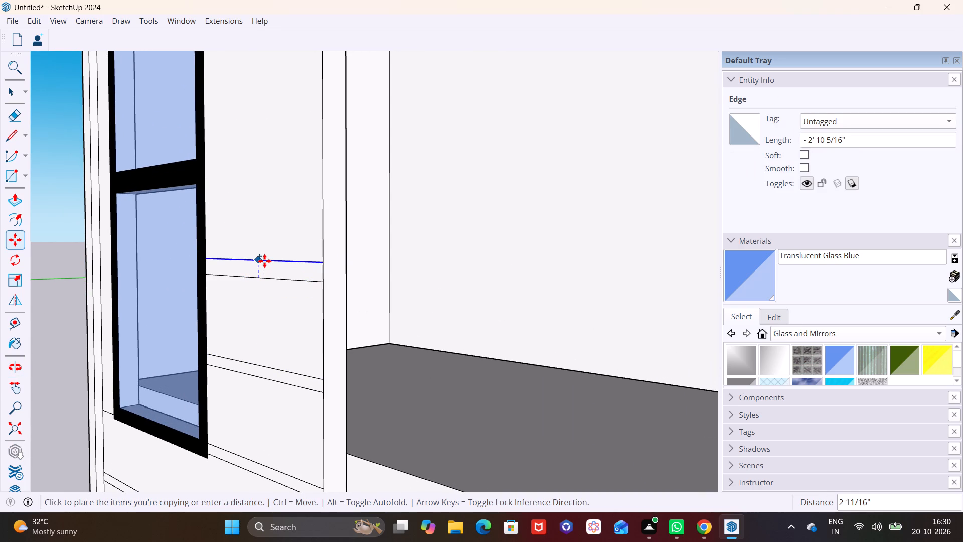
pyautogui.write('2"')
pyautogui.press('Return')
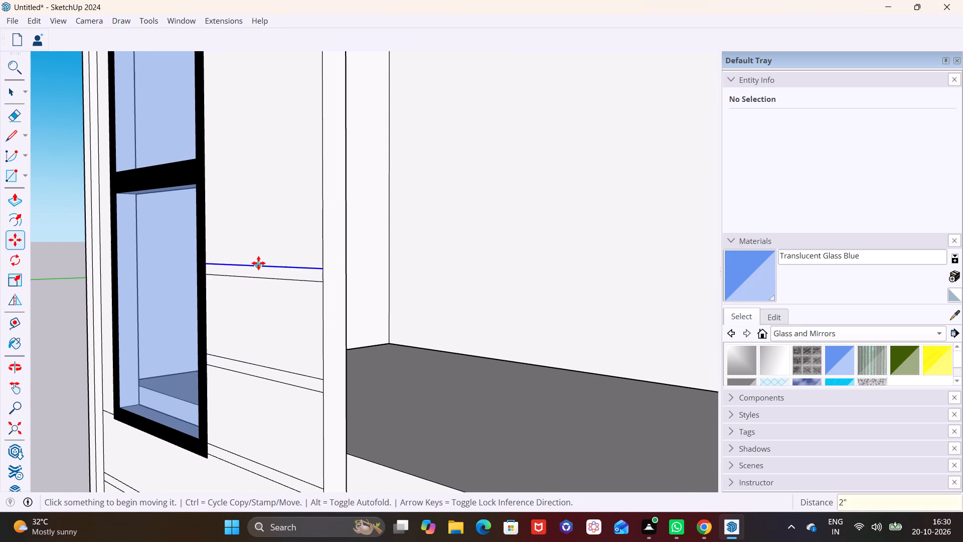
# Copy the fourth band's upper line beside the window 15" upward on the facade panel's front face.
pyautogui.click(258, 263)
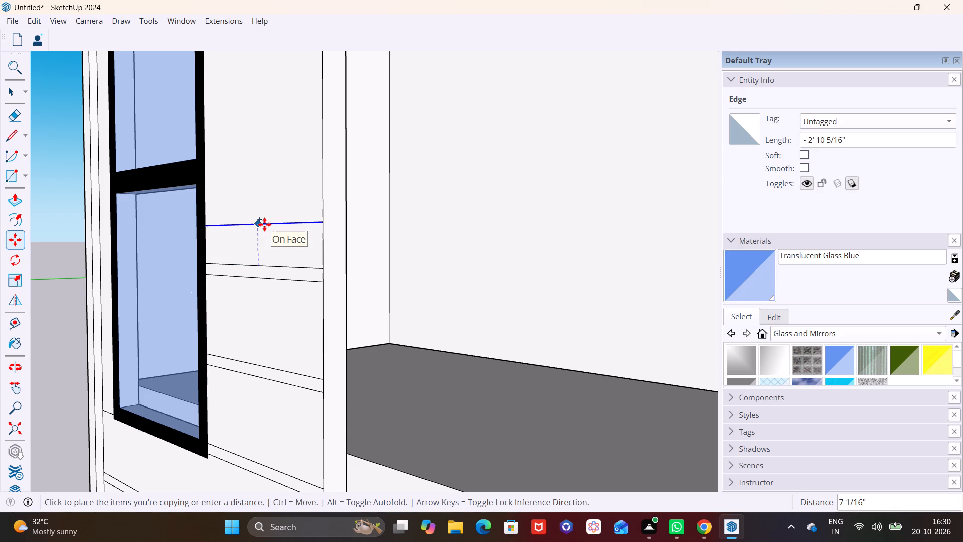
pyautogui.write('15"')
pyautogui.press('Return')
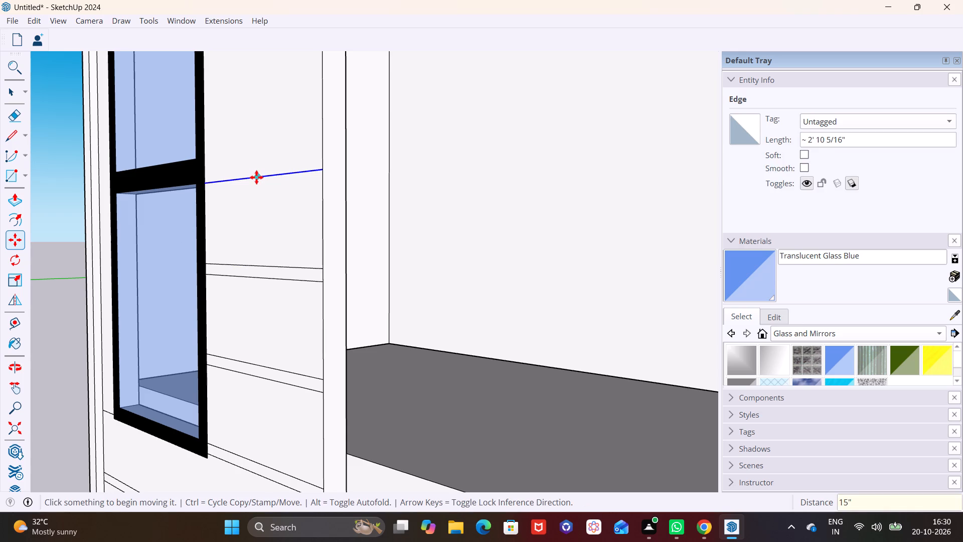
# Copy the newest line beside the window 2" higher to complete the fifth band.
pyautogui.click(257, 178)
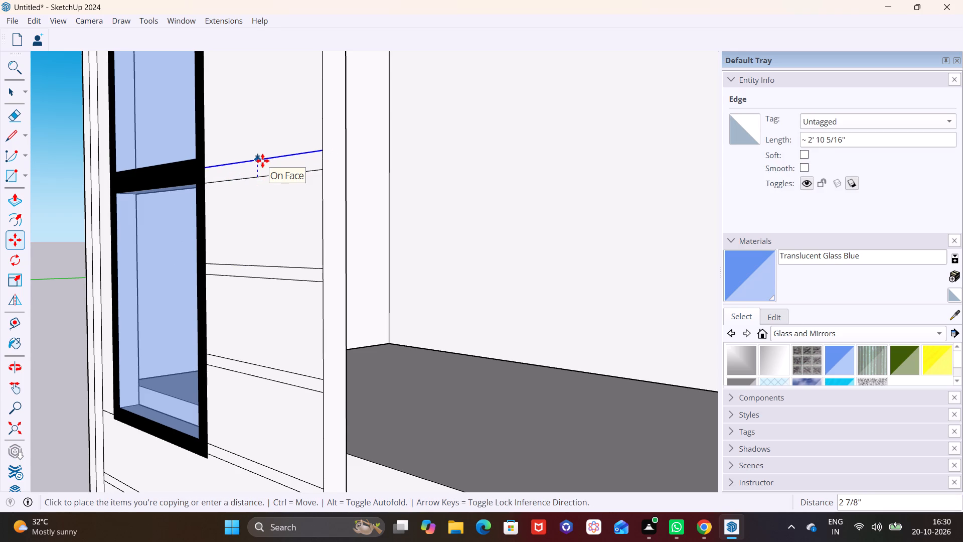
pyautogui.write('2"')
pyautogui.press('Return')
# Copy the fifth band's upper line beside the window 15" upward, and copy the new line 2" higher for a sixth band.
pyautogui.scroll(-7, 262, 161)
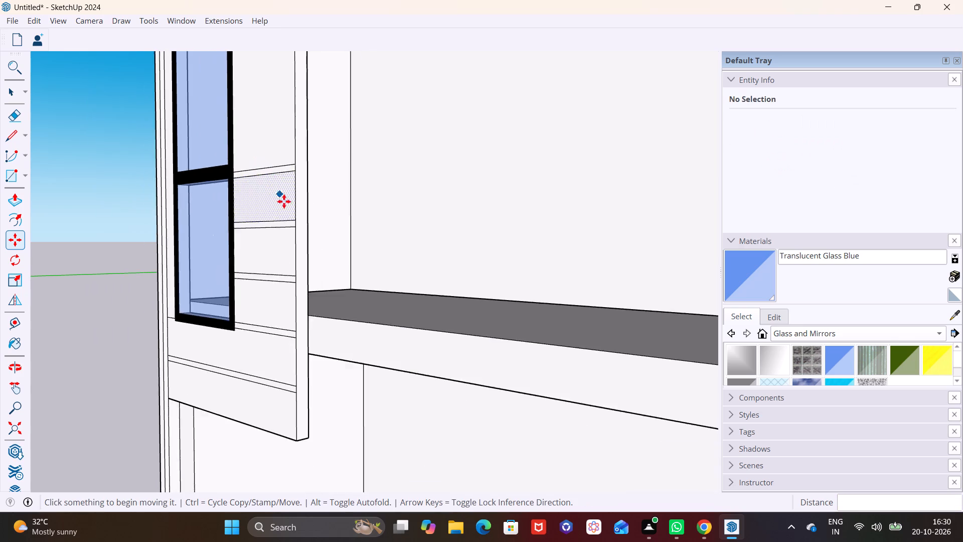
pyautogui.scroll(-6, 284, 201)
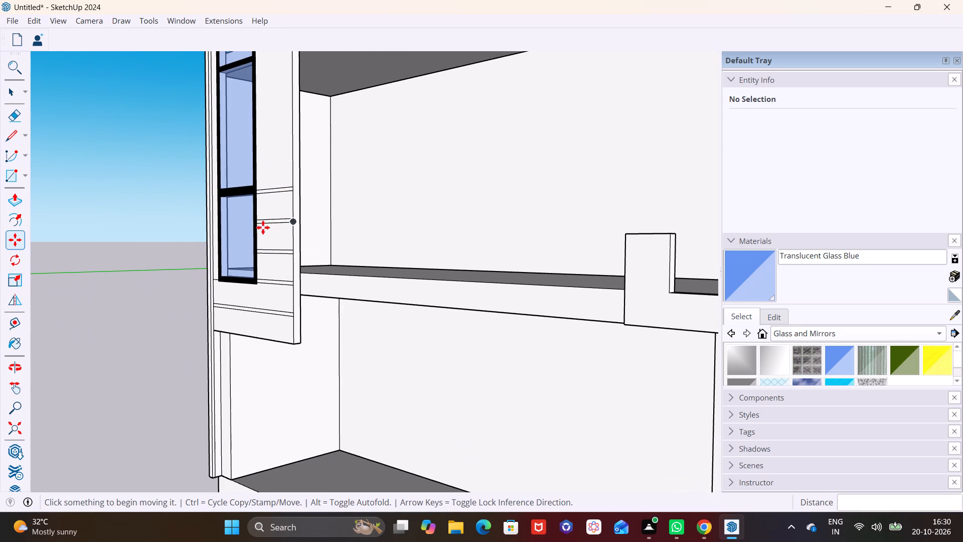
pyautogui.keyDown('shift'); pyautogui.moveTo(266, 226); pyautogui.dragTo(275, 348, button='middle'); pyautogui.keyUp('shift')
pyautogui.scroll(10, 285, 315)
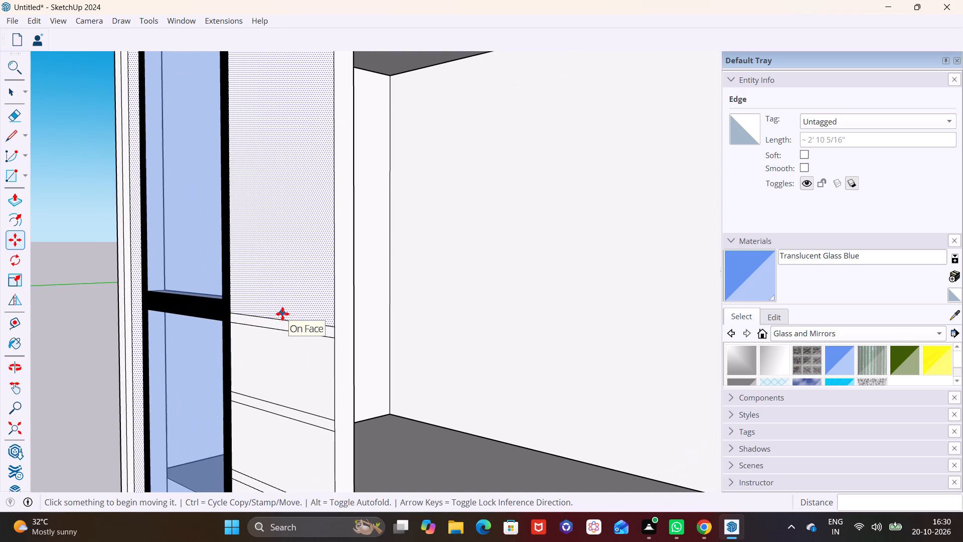
pyautogui.click(274, 316)
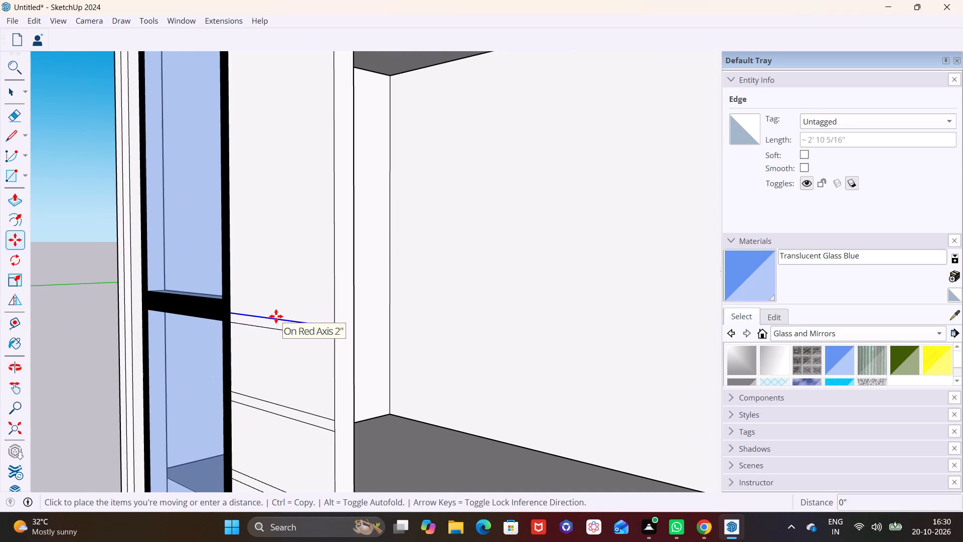
pyautogui.write('15')
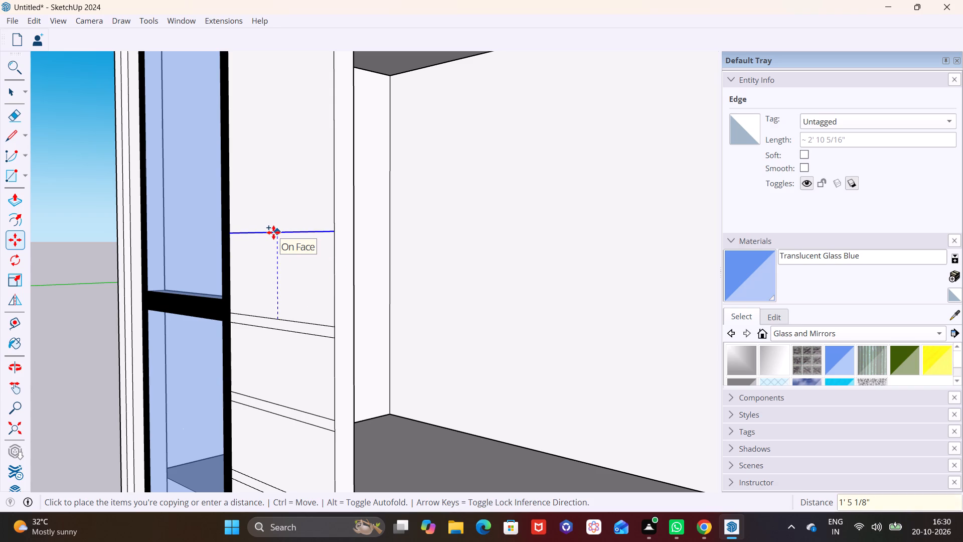
pyautogui.press('1')
pyautogui.press('5')
pyautogui.hotkey('shift', '"')
pyautogui.press('Return')
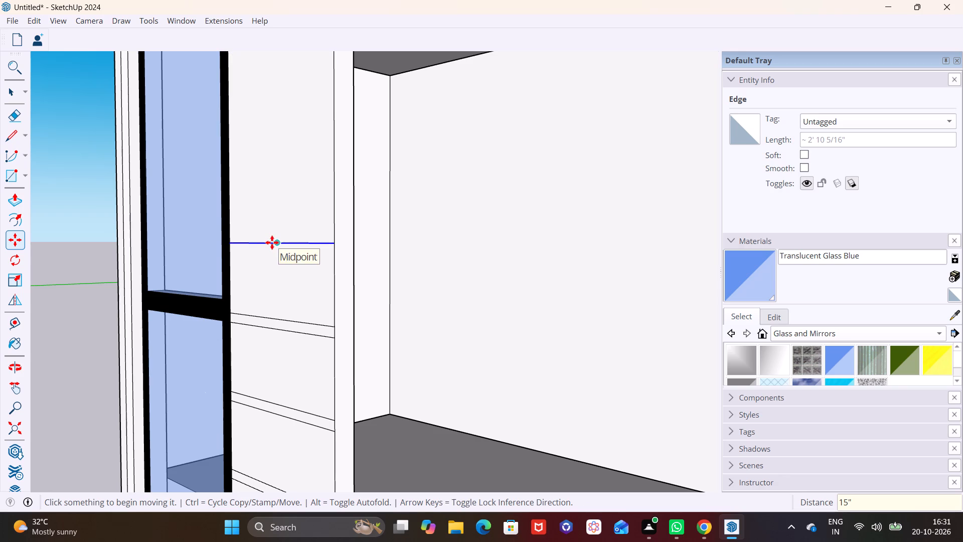
pyautogui.click(272, 242)
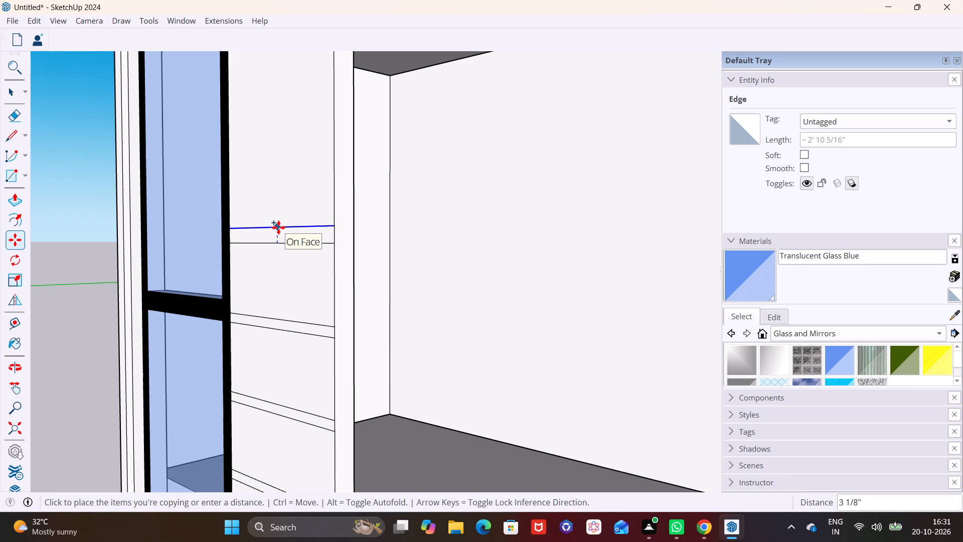
pyautogui.write('2"')
pyautogui.press('Return')
# Copy the sixth band's upper line beside the window 15" upward, and copy the new line 2" higher for a seventh band.
pyautogui.click(281, 231)
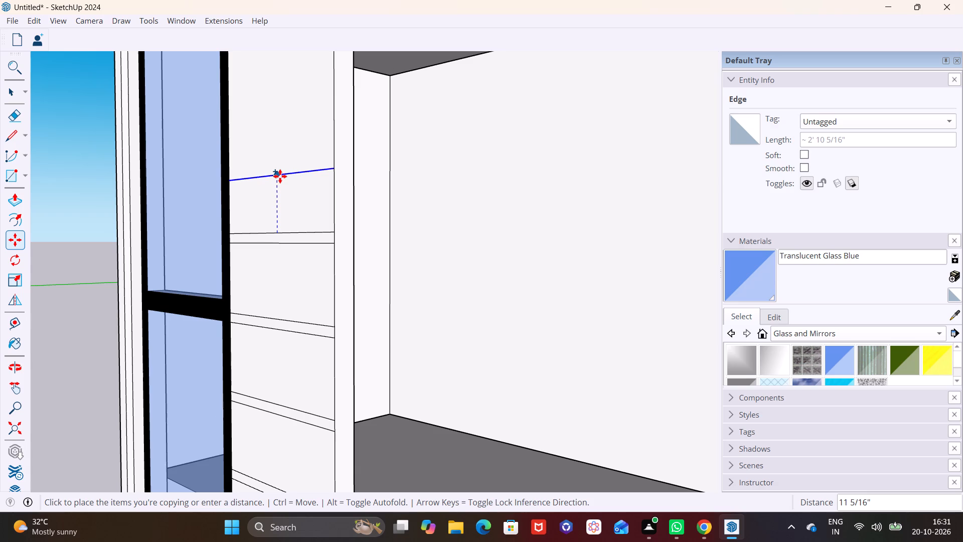
pyautogui.write('15')
pyautogui.hotkey('shift', '"')
pyautogui.press('Return')
pyautogui.click(279, 156)
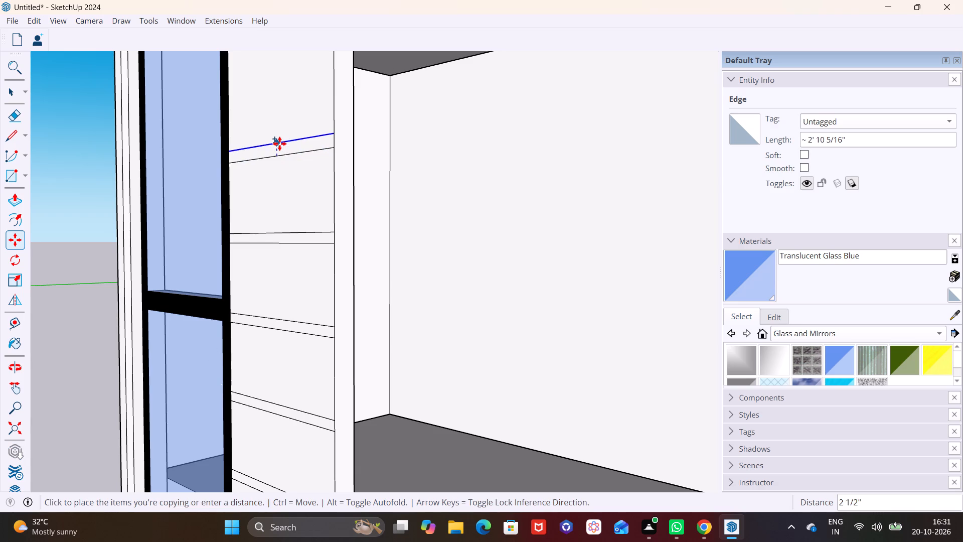
pyautogui.write('2"')
pyautogui.press('Return')
# Copy the seventh band's upper line beside the window 15" upward, and copy the new line 2" higher for an eighth band.
pyautogui.scroll(-3, 280, 143)
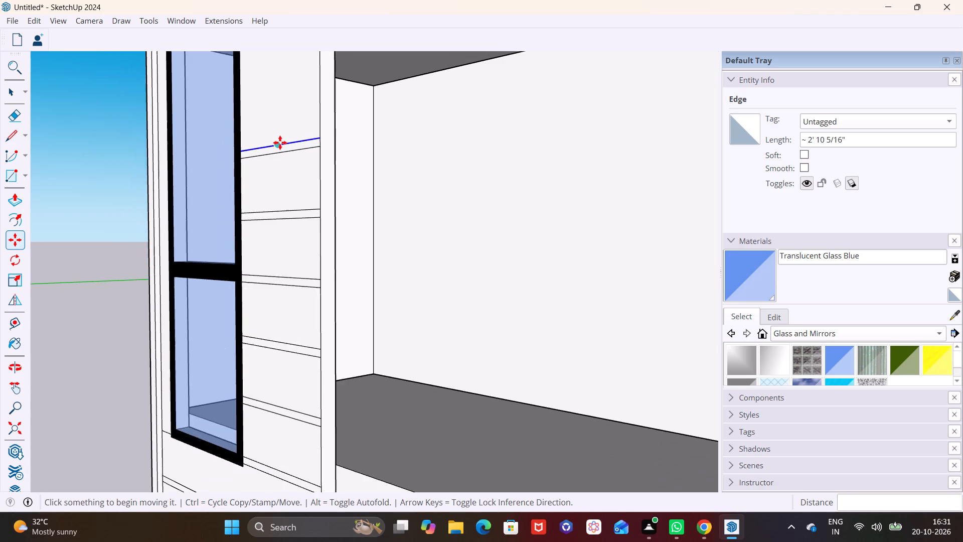
pyautogui.scroll(-10, 280, 143)
pyautogui.keyDown('shift'); pyautogui.moveTo(296, 166); pyautogui.dragTo(333, 346, button='middle'); pyautogui.keyUp('shift')
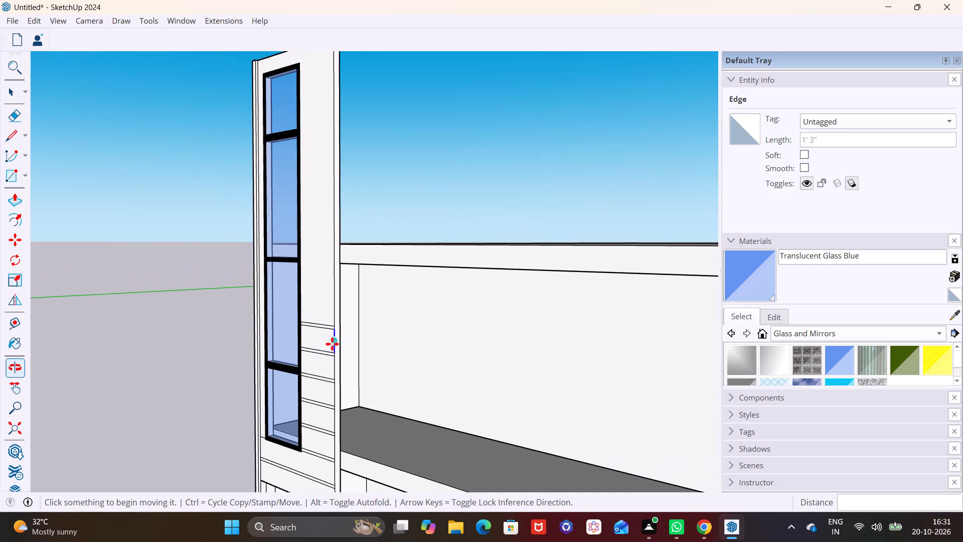
pyautogui.scroll(14, 335, 306)
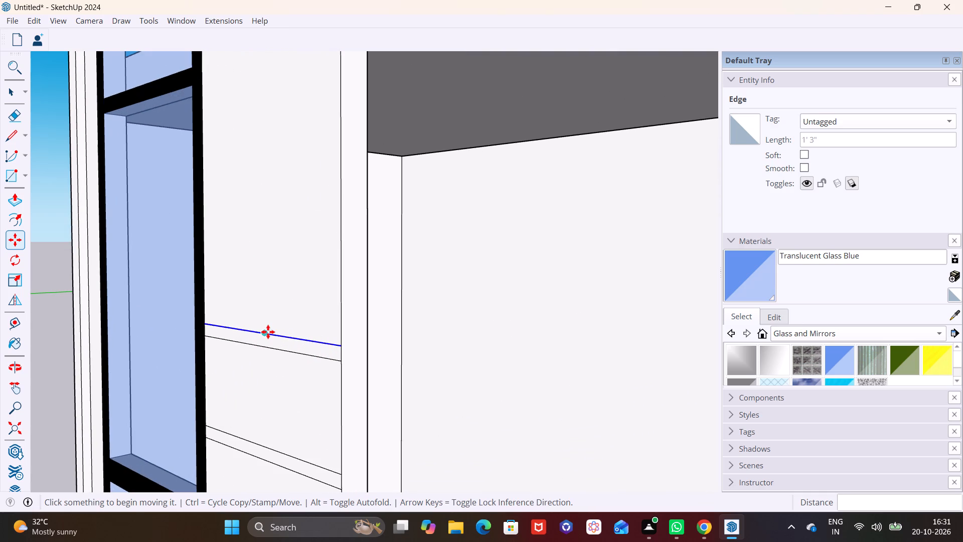
pyautogui.click(268, 332)
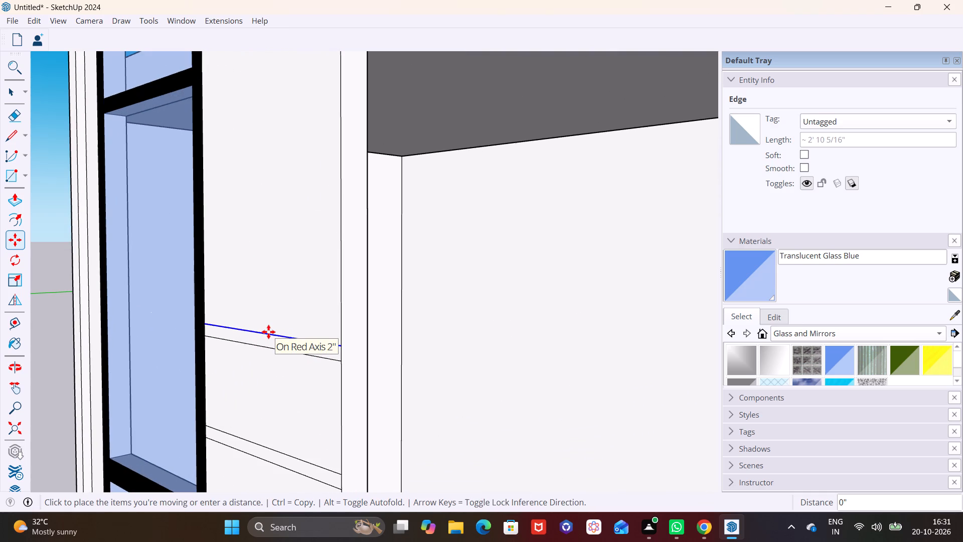
pyautogui.click(270, 334)
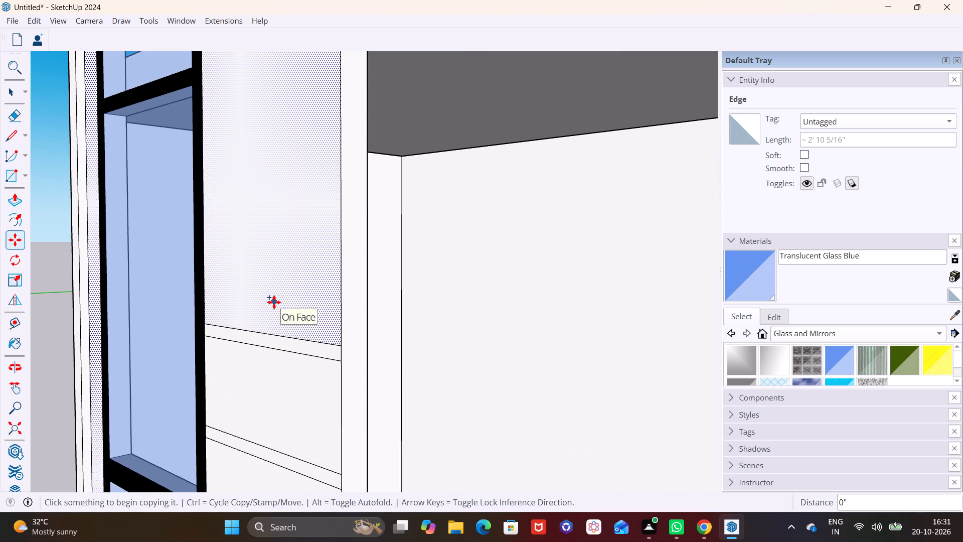
pyautogui.press('m')
pyautogui.moveTo(267, 333); pyautogui.dragTo(174, 361)
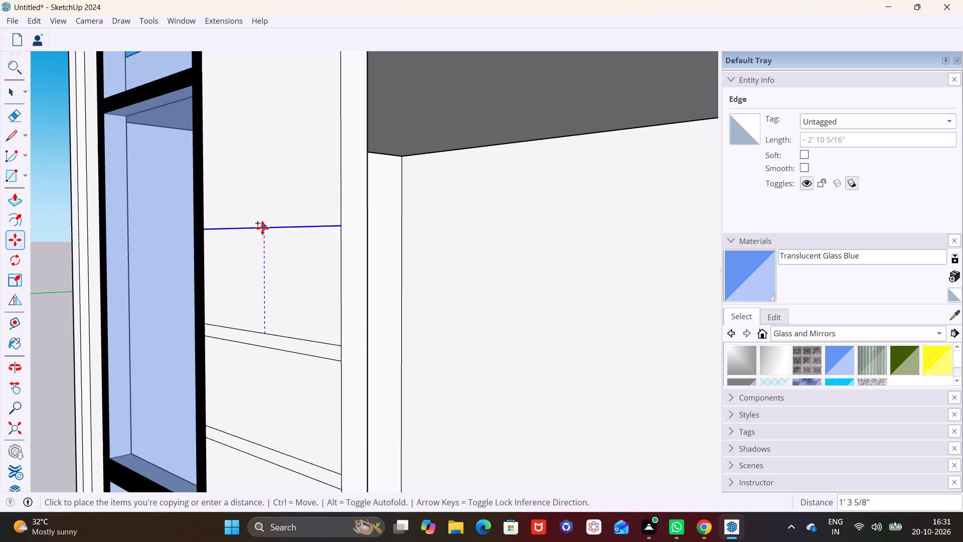
pyautogui.write('15"')
pyautogui.press('Return')
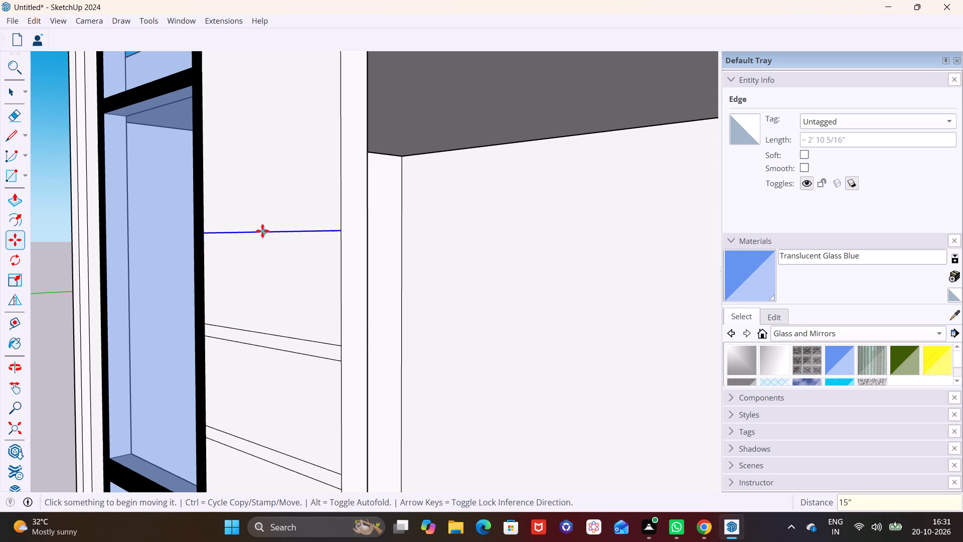
pyautogui.click(262, 231)
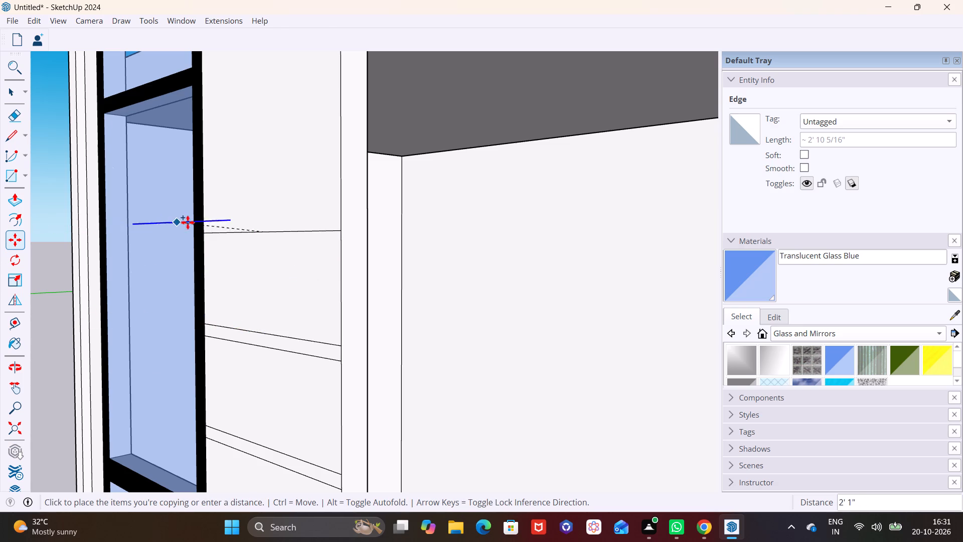
pyautogui.write('2"')
pyautogui.press('Return')
# Copy the eighth band's upper line beside the window 15" upward, and copy the new line 2" higher for a ninth band.
pyautogui.scroll(-1, 258, 211)
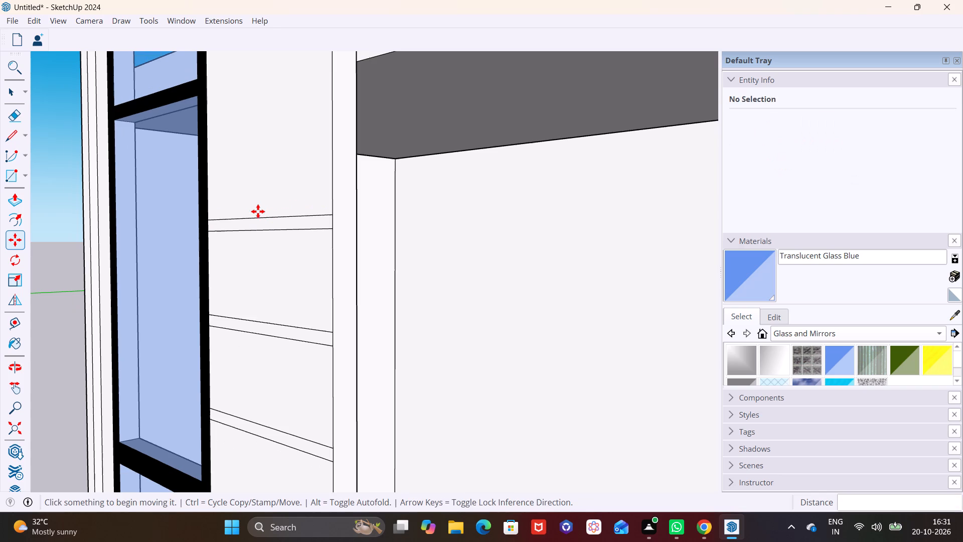
pyautogui.click(262, 217)
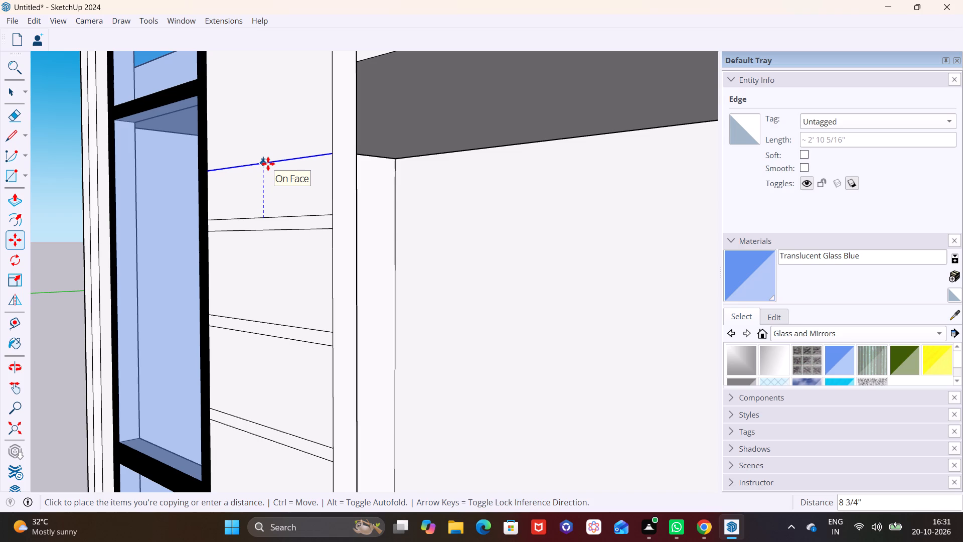
pyautogui.write('15"')
pyautogui.press('Return')
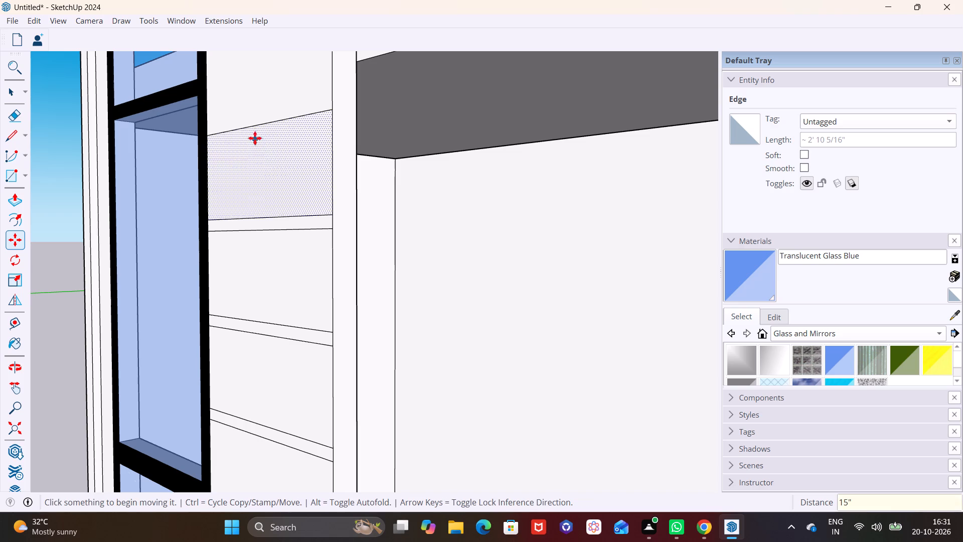
pyautogui.click(262, 124)
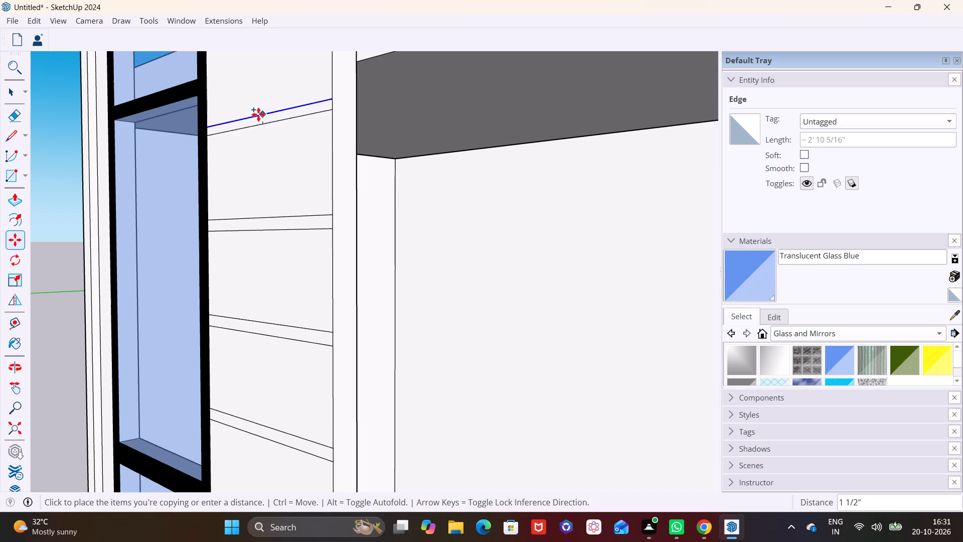
pyautogui.press('2')
pyautogui.hotkey('shift', '"')
pyautogui.press('Return')
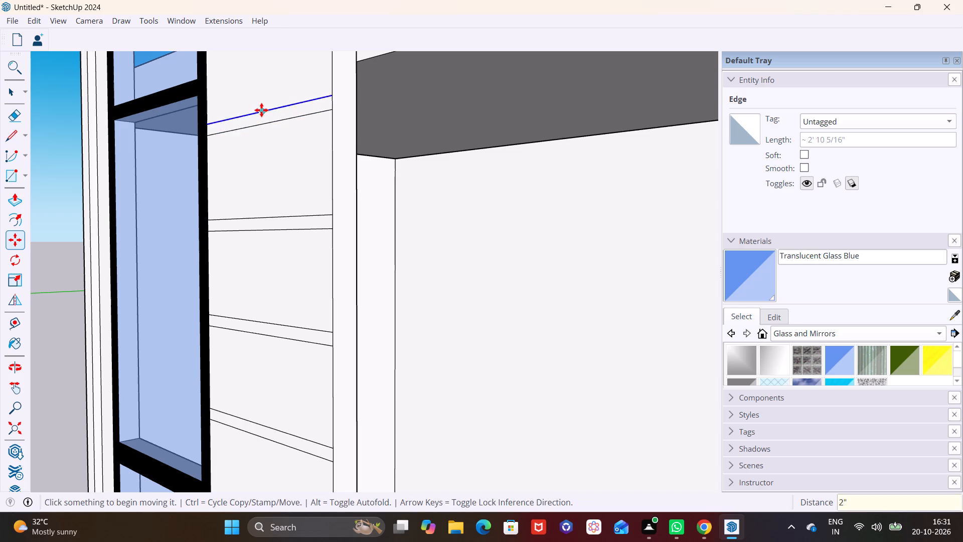
# Copy the ninth band's upper line beside the window 15" upward, and copy the new line 2" higher for a tenth band.
pyautogui.scroll(-15, 266, 122)
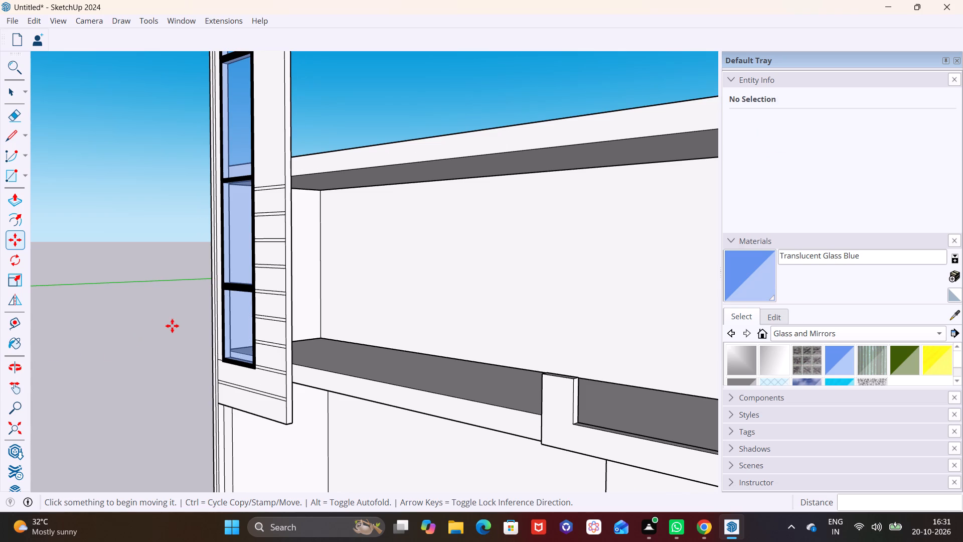
pyautogui.keyDown('shift'); pyautogui.moveTo(172, 326); pyautogui.dragTo(145, 437, button='middle'); pyautogui.keyUp('shift')
pyautogui.scroll(10, 235, 296)
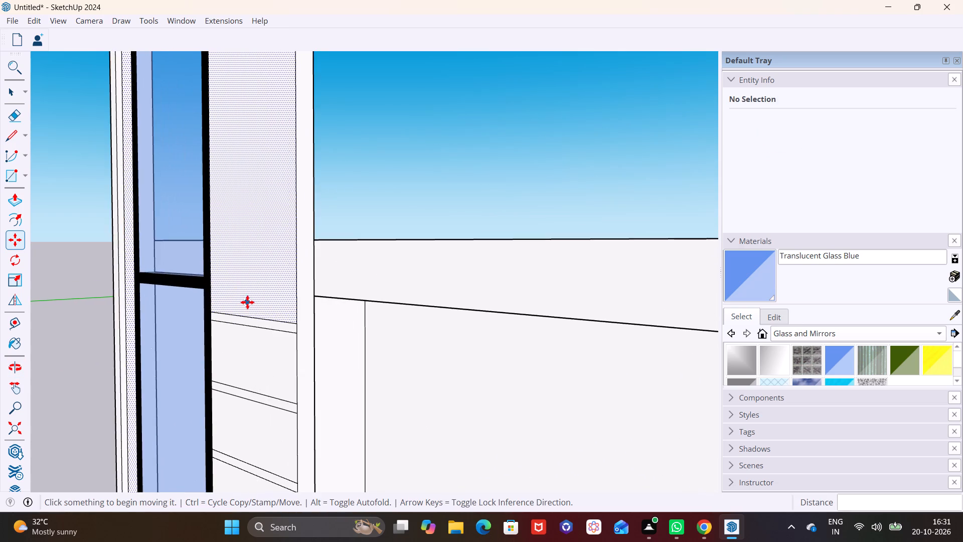
pyautogui.keyDown('shift'); pyautogui.moveTo(234, 307); pyautogui.dragTo(171, 419, button='middle'); pyautogui.keyUp('shift')
pyautogui.click(186, 432)
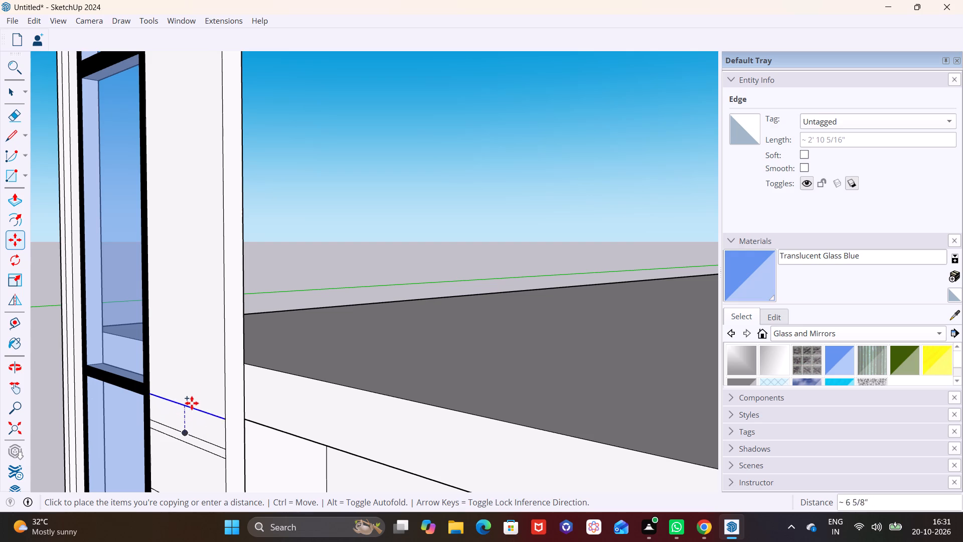
pyautogui.write('15"')
pyautogui.press('Return')
pyautogui.click(182, 370)
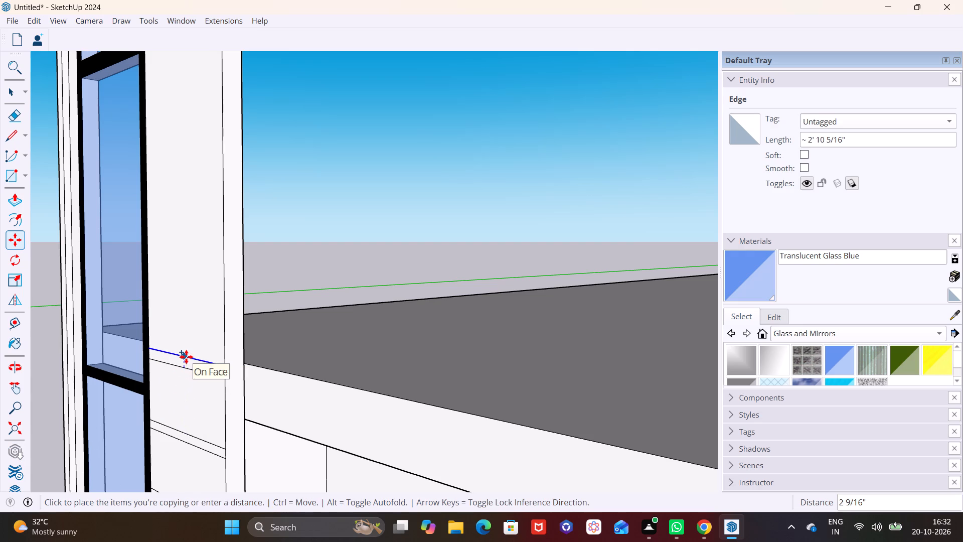
pyautogui.write('2"')
pyautogui.press('Return')
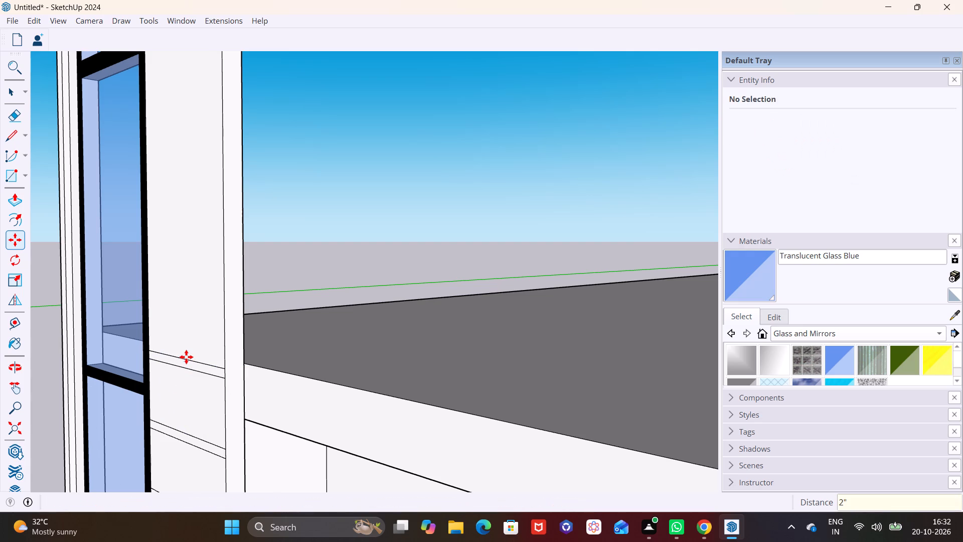
# Copy the tenth band's upper line beside the window 15" upward, and copy the new line 2" higher for an eleventh band.
pyautogui.click(186, 359)
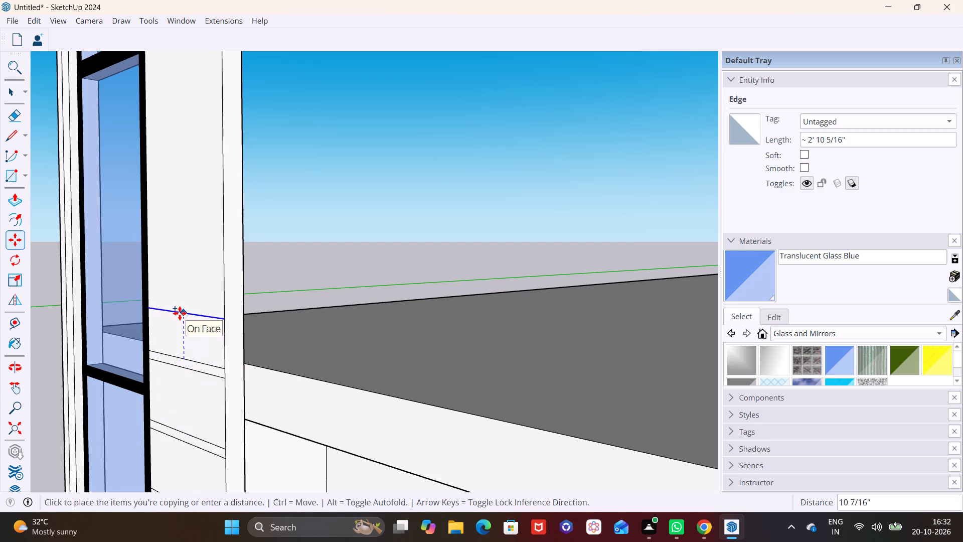
pyautogui.write('15"')
pyautogui.press('Return')
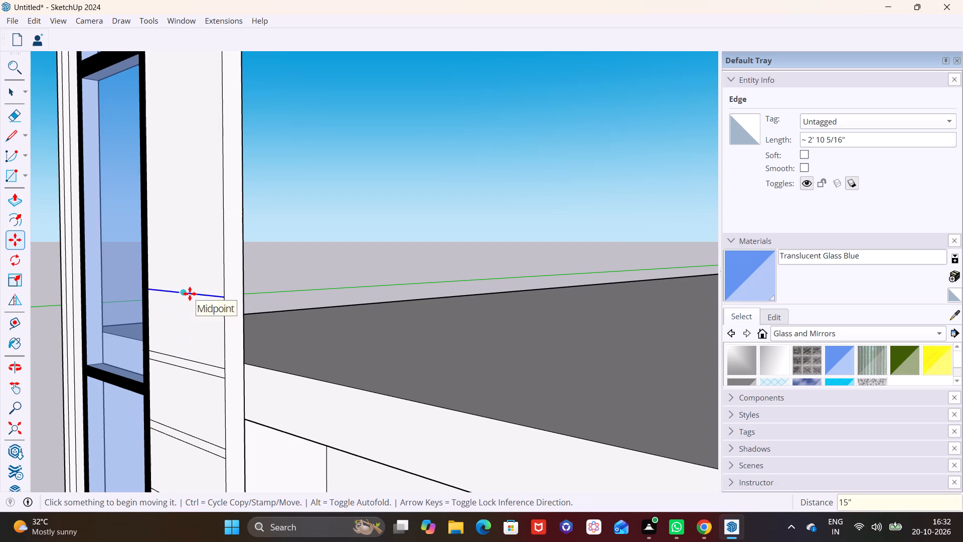
pyautogui.click(190, 294)
pyautogui.write('2"')
pyautogui.press('Return')
# Copy the eleventh band's upper line beside the window 15" upward, and copy the new line 2" higher for a twelfth band.
pyautogui.click(188, 284)
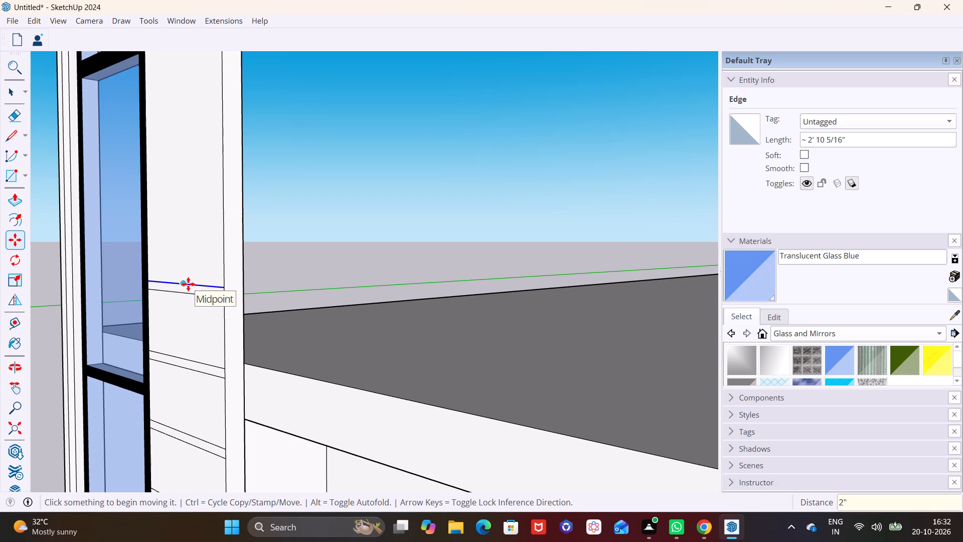
pyautogui.write('15"')
pyautogui.press('Return')
pyautogui.click(184, 219)
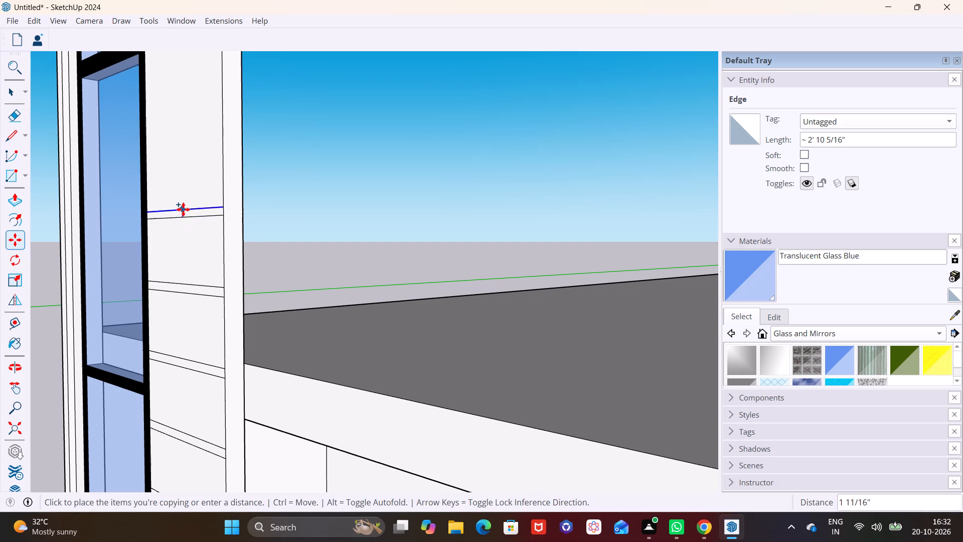
pyautogui.write('2"')
pyautogui.press('Return')
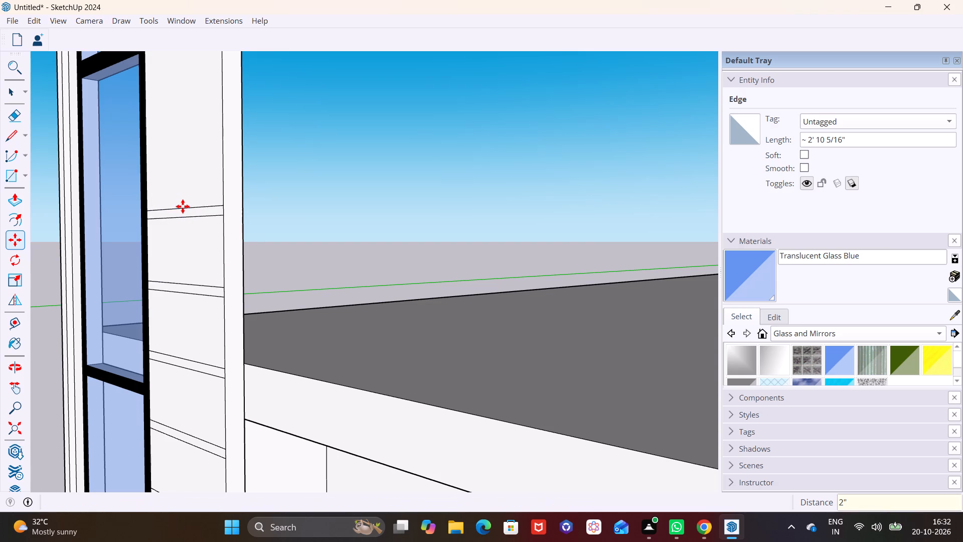
# Copy the twelfth band's upper line beside the window 15" upward, and copy the new line 2" higher for a thirteenth band.
pyautogui.click(183, 205)
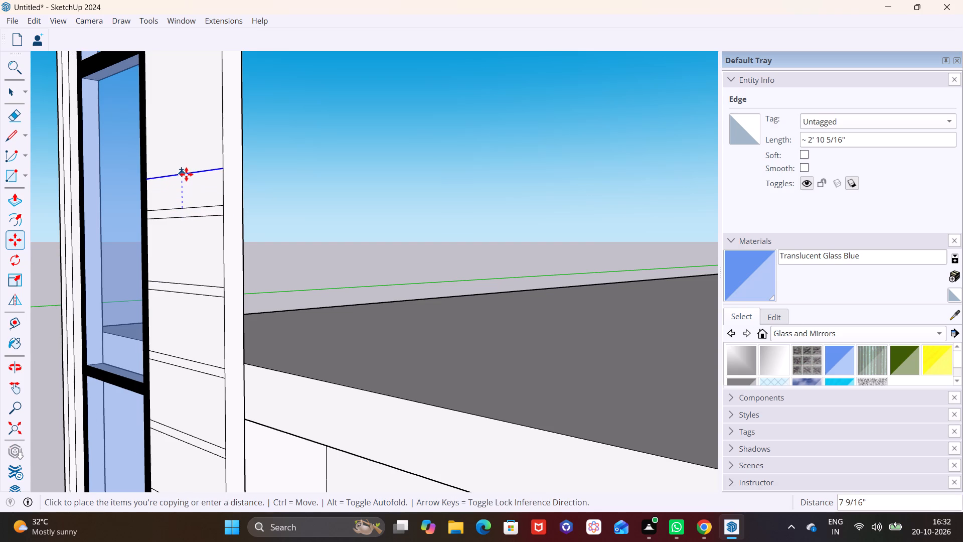
pyautogui.write('15"')
pyautogui.press('Return')
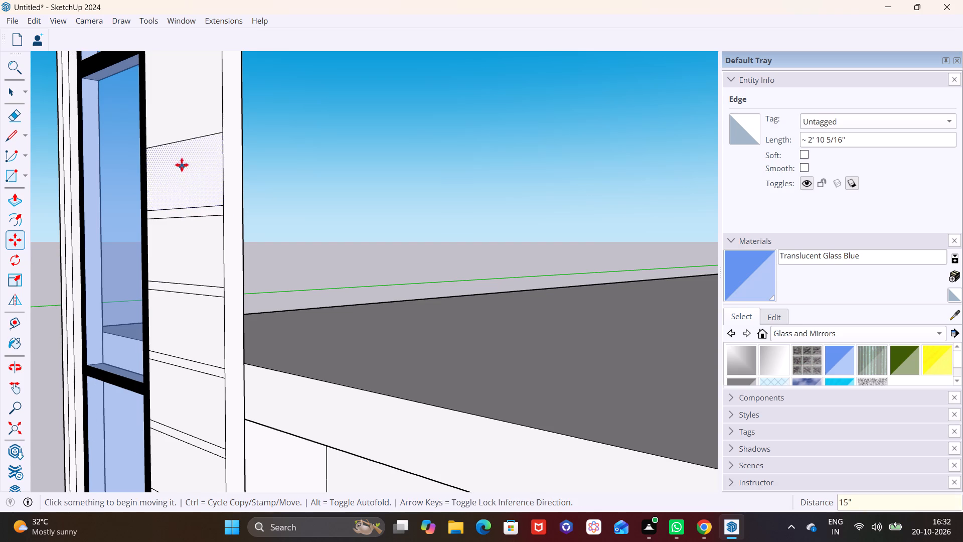
pyautogui.click(184, 142)
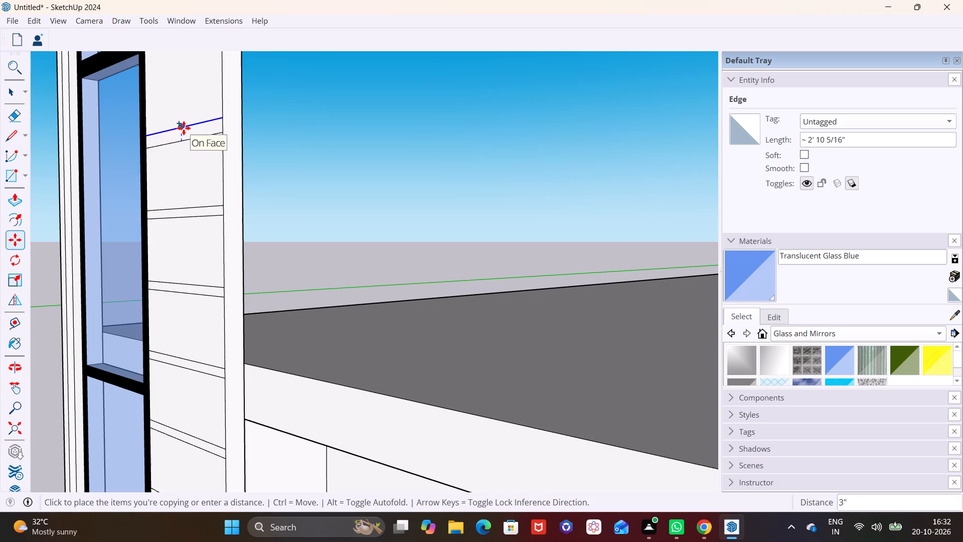
pyautogui.write('2"')
pyautogui.press('Return')
# Copy the thirteenth band's upper line beside the window 15" upward, and copy the new line 2" higher for a fourteenth band.
pyautogui.scroll(-4, 184, 128)
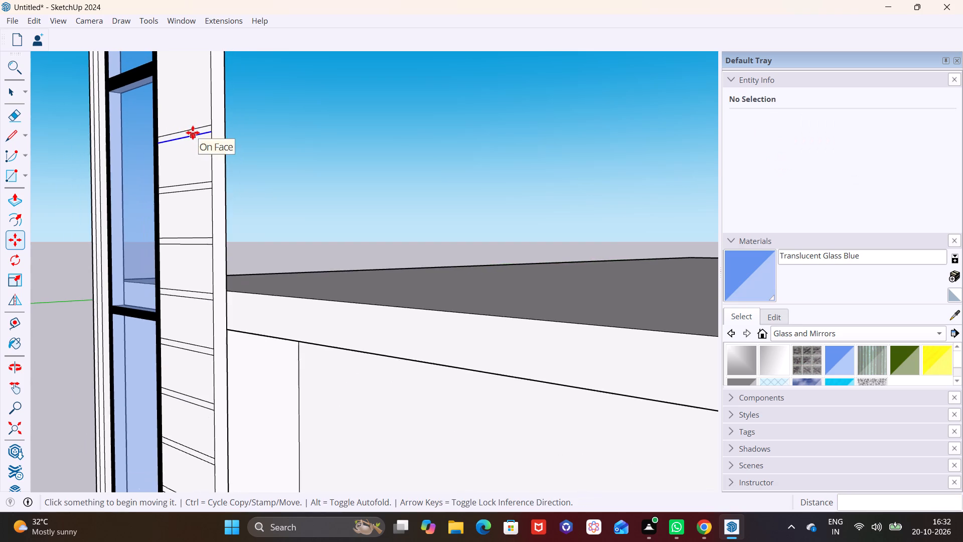
pyautogui.keyDown('shift'); pyautogui.moveTo(194, 134); pyautogui.dragTo(205, 420, button='middle'); pyautogui.keyUp('shift')
pyautogui.scroll(5, 201, 412)
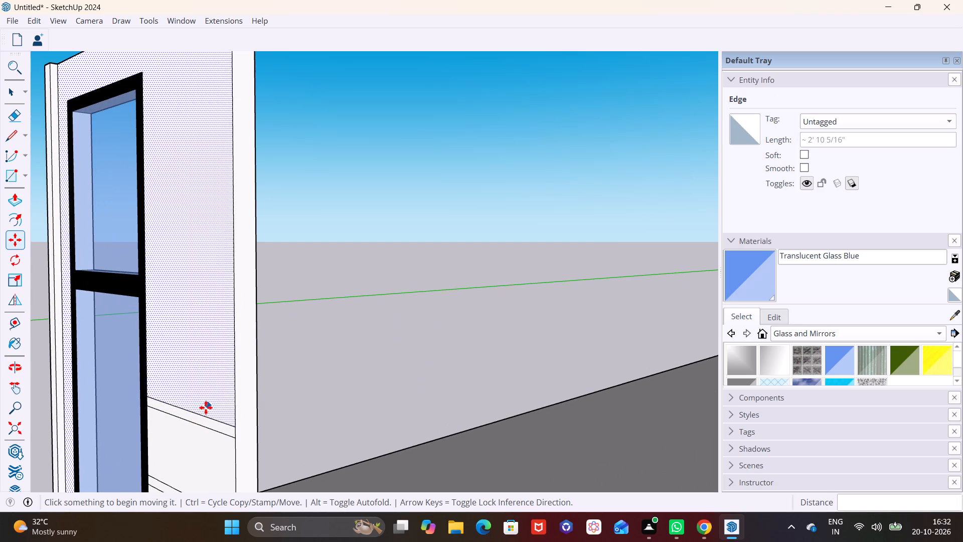
pyautogui.click(199, 413)
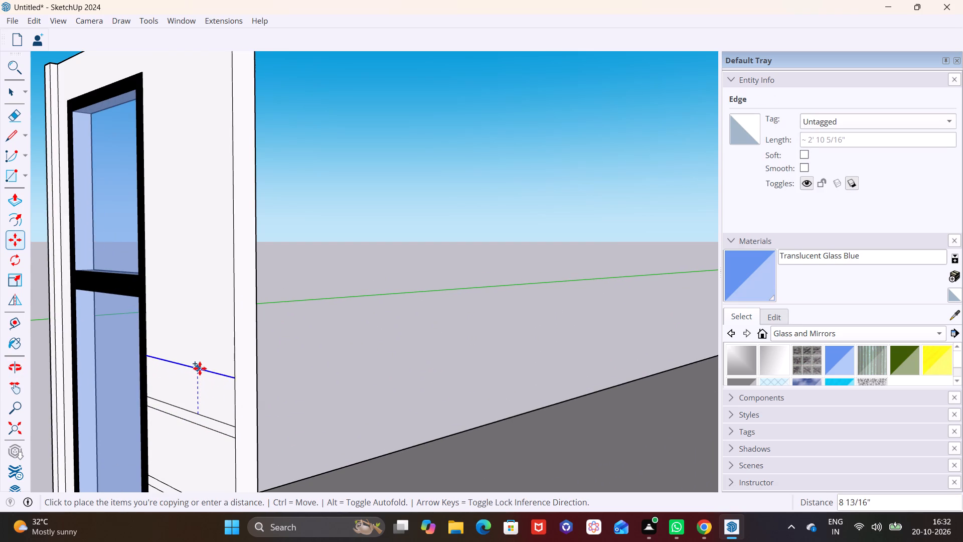
pyautogui.write('15')
pyautogui.hotkey('shift', '"')
pyautogui.press('Return')
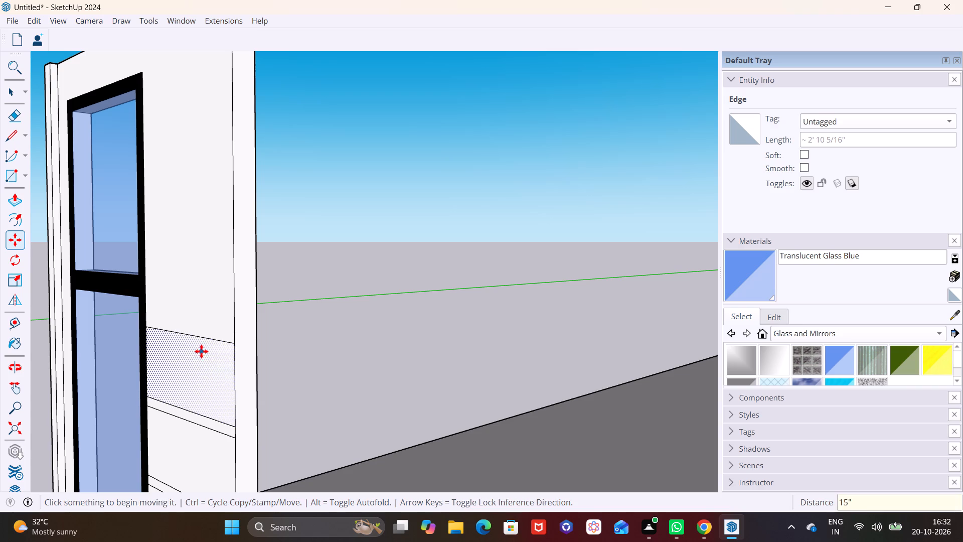
pyautogui.click(187, 331)
pyautogui.write('2"')
pyautogui.press('Return')
pyautogui.click(186, 316)
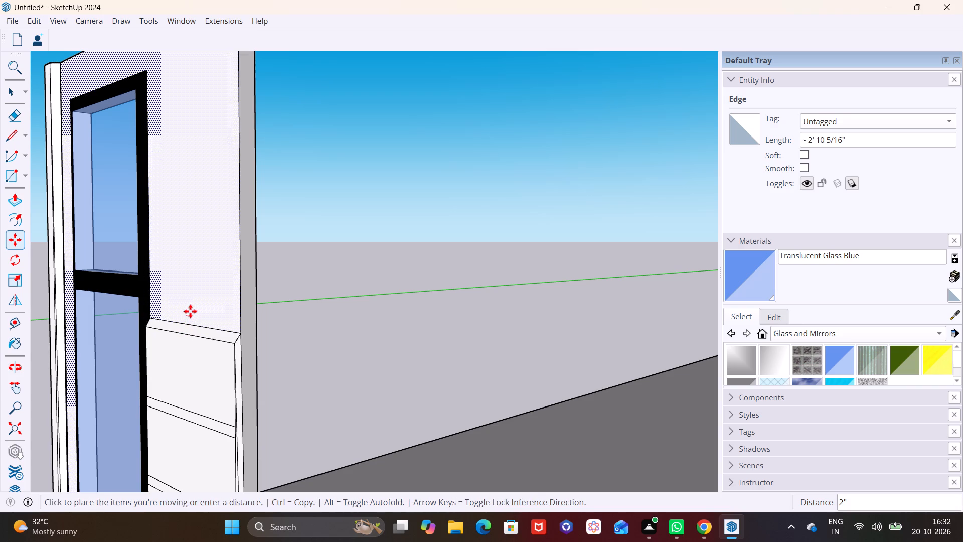
pyautogui.hotkey('ctrl', 'z')
# Copy the fourteenth band's upper line beside the window 15" upward, and copy the new line 2" higher for a fifteenth band.
pyautogui.click(189, 323)
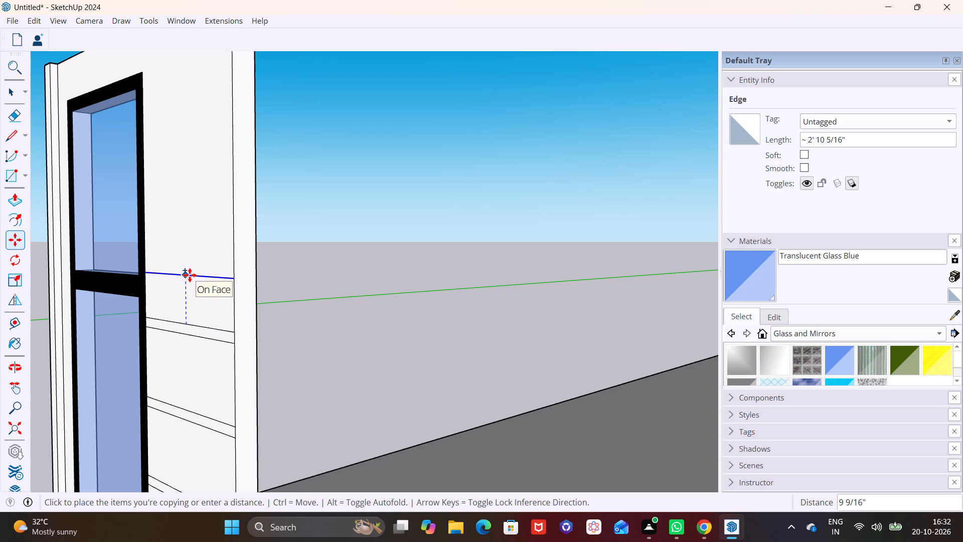
pyautogui.write('15"')
pyautogui.press('Return')
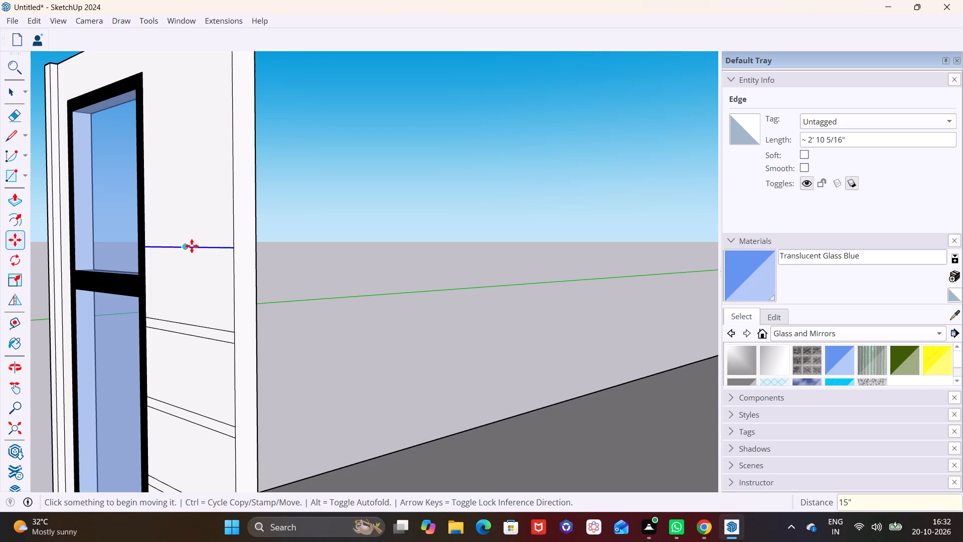
pyautogui.click(192, 246)
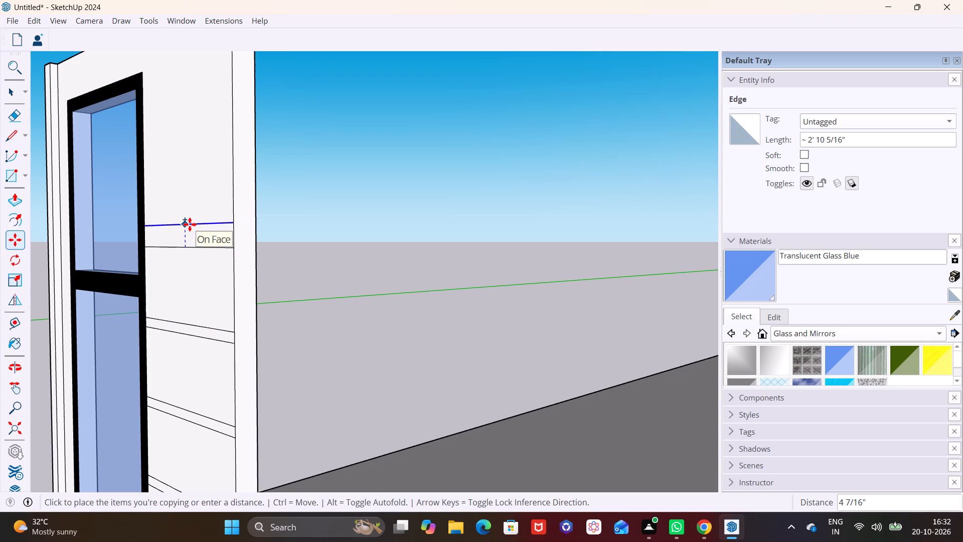
pyautogui.write('2"')
pyautogui.press('Return')
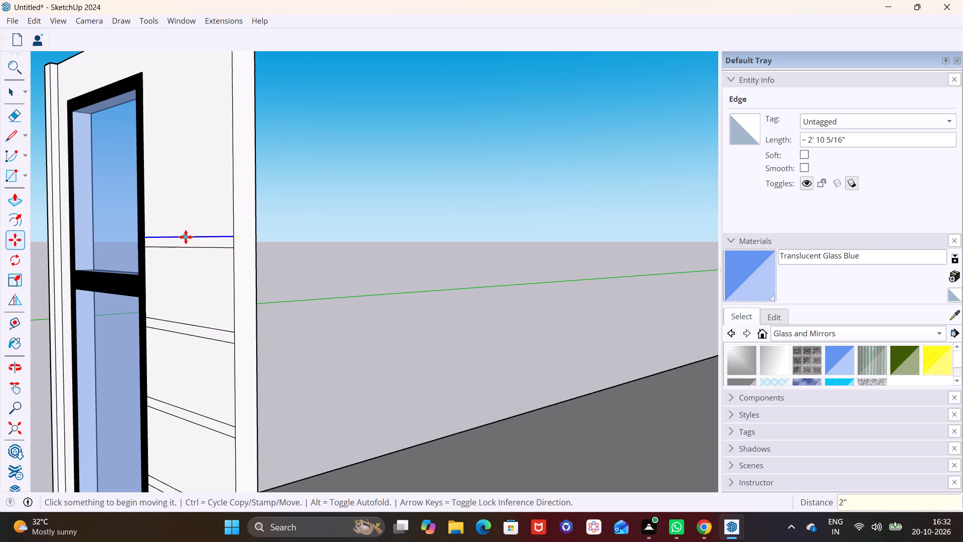
# Copy the fifteenth band's upper line beside the window 15" upward, and copy the new line 2" higher for a sixteenth band.
pyautogui.click(186, 237)
pyautogui.write('15"')
pyautogui.press('Return')
pyautogui.click(183, 161)
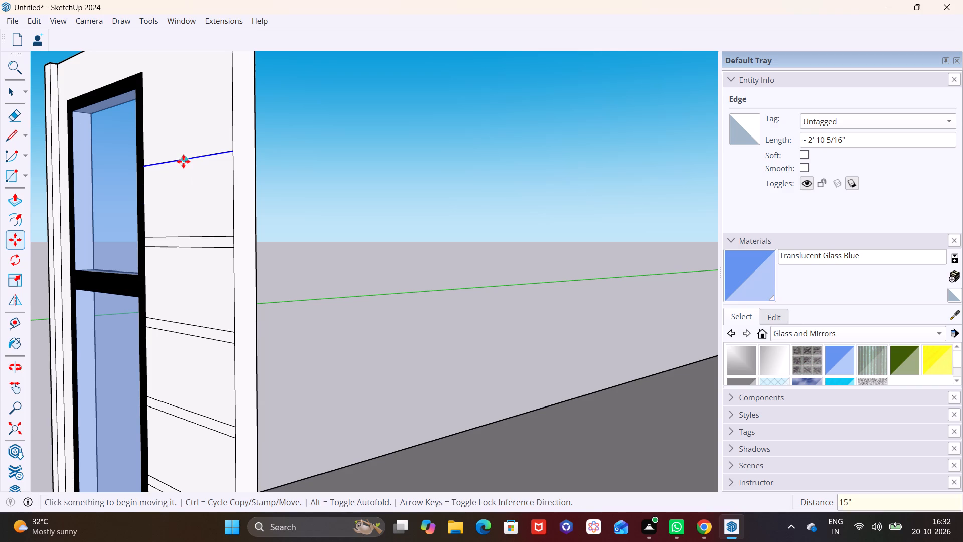
pyautogui.write('2"')
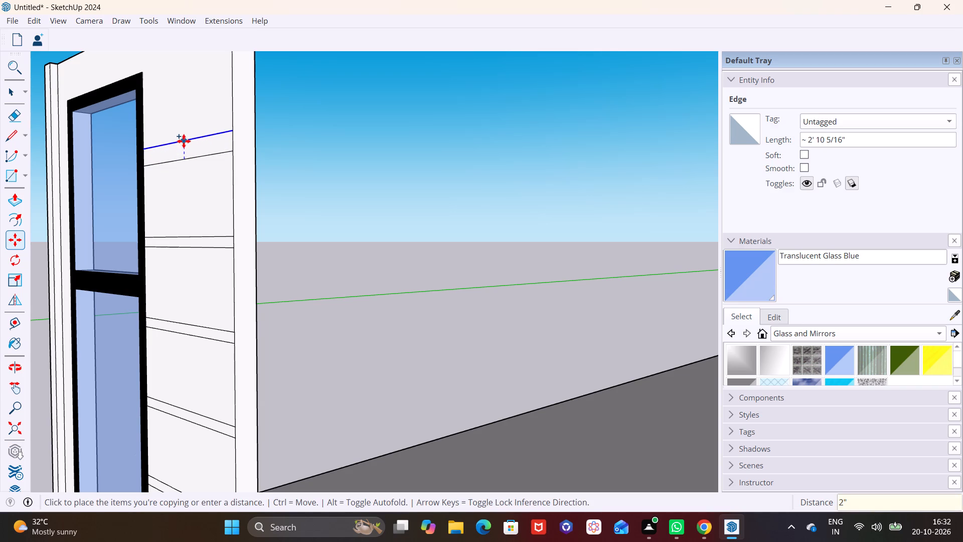
pyautogui.press('Return')
# Copy the sixteenth band's upper line beside the window 15" upward, and copy the new line 2" higher for a seventeenth band.
pyautogui.scroll(-6, 184, 192)
pyautogui.keyDown('shift'); pyautogui.moveTo(194, 190); pyautogui.dragTo(238, 377, button='middle'); pyautogui.keyUp('shift')
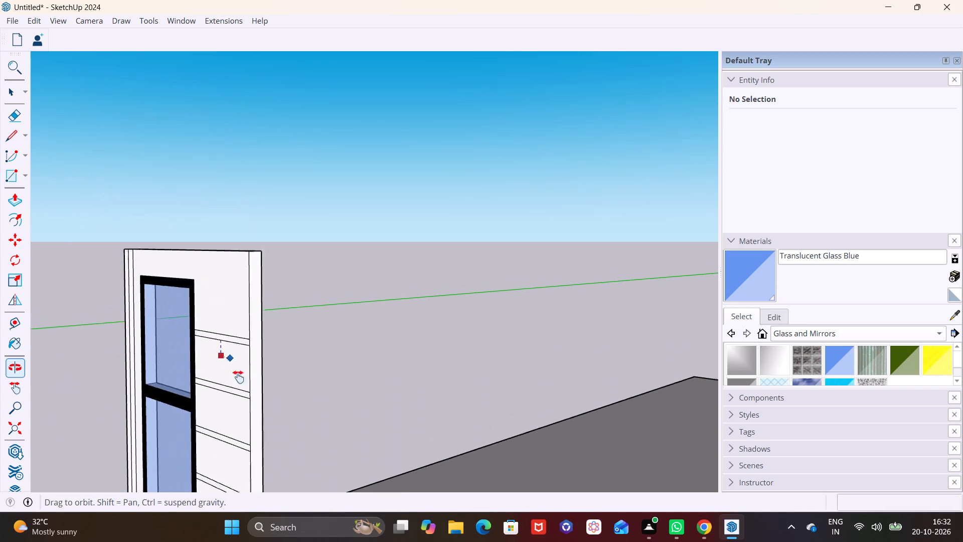
pyautogui.keyDown('shift'); pyautogui.moveTo(238, 377); pyautogui.dragTo(242, 388, button='middle'); pyautogui.keyUp('shift')
pyautogui.scroll(6, 238, 355)
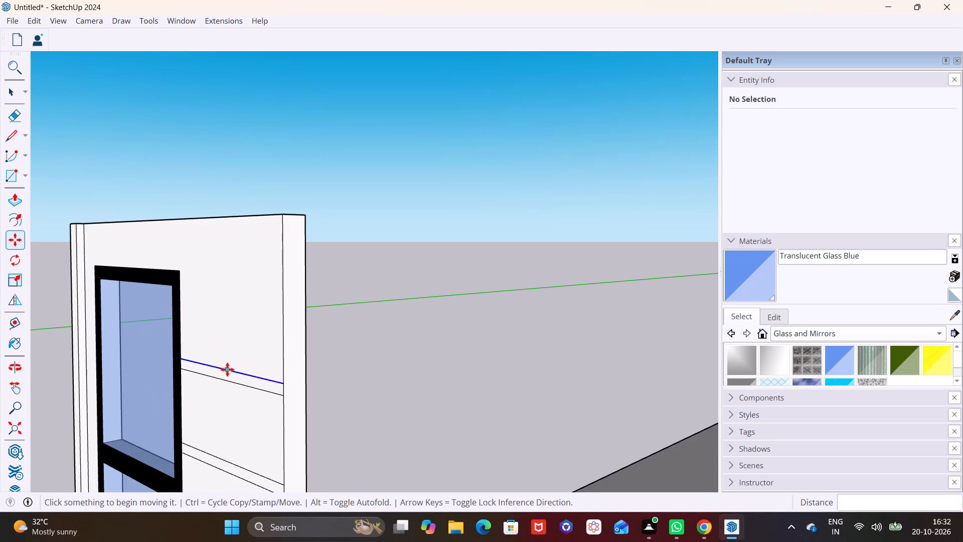
pyautogui.click(227, 369)
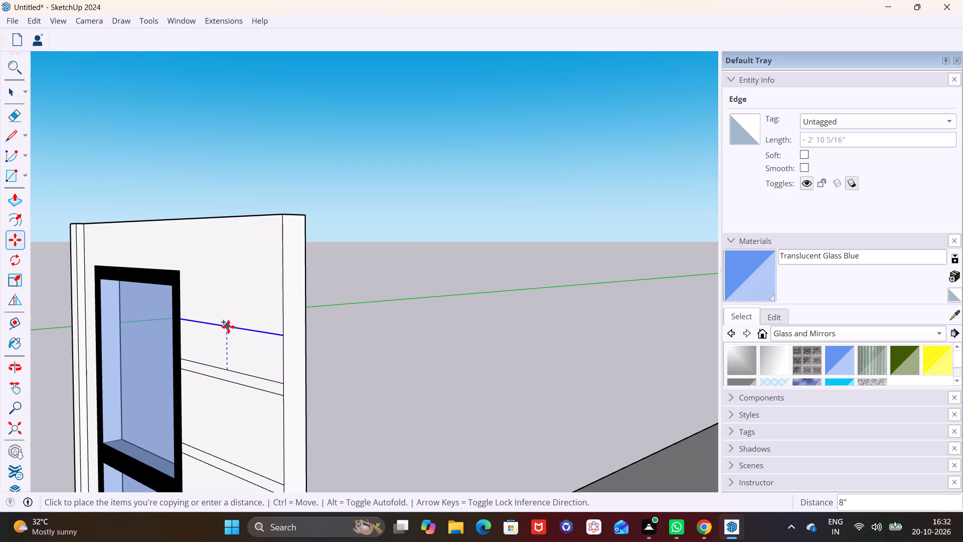
pyautogui.write('15"')
pyautogui.press('Return')
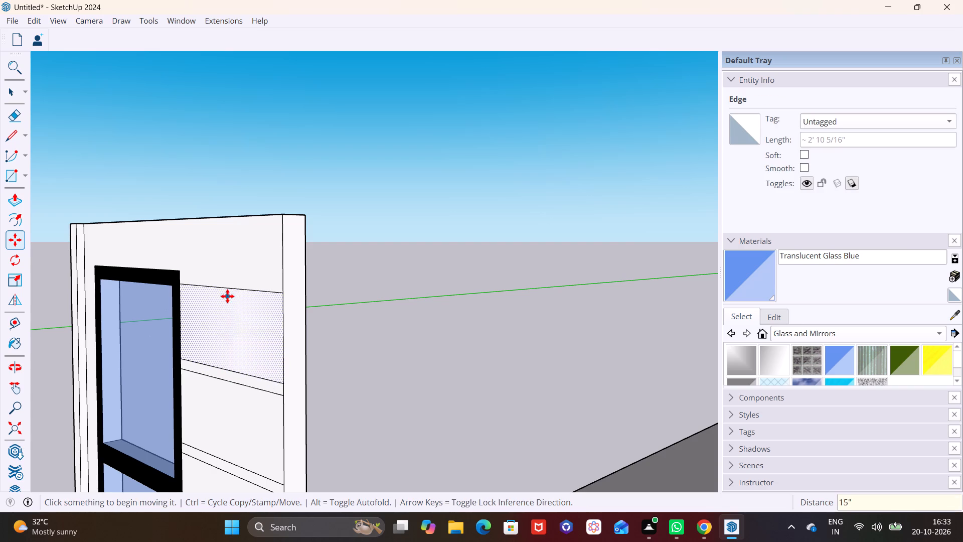
pyautogui.click(226, 291)
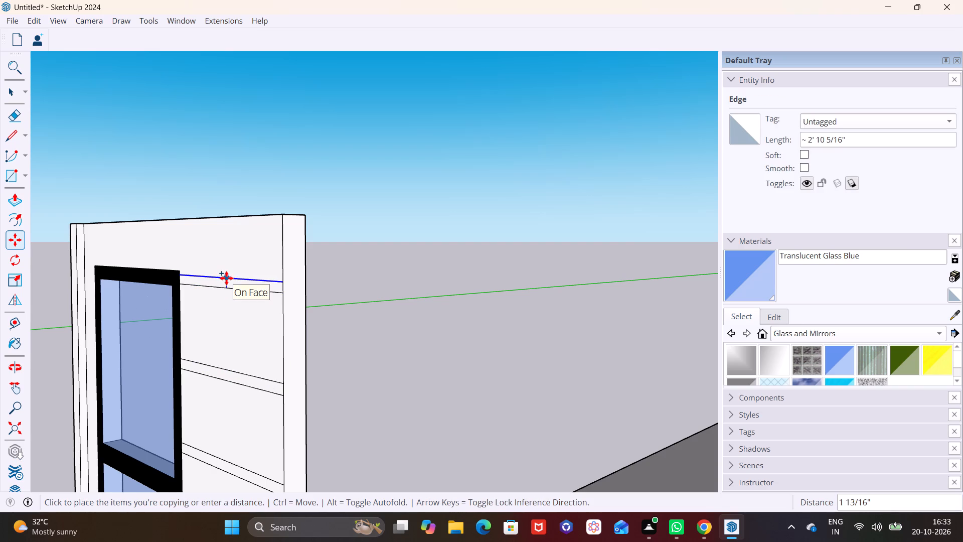
pyautogui.write('2"')
pyautogui.press('Return')
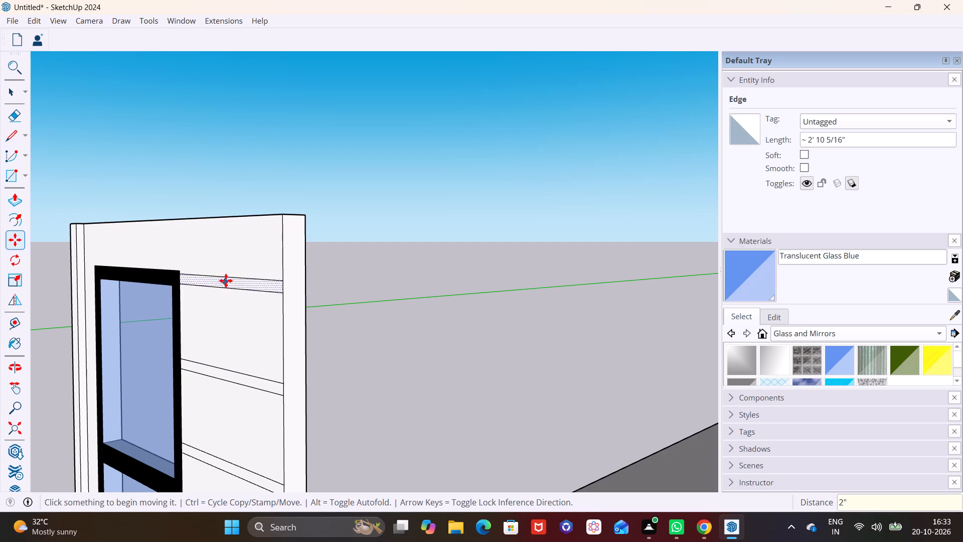
# Examine the banded facade panel from the front, including the bands below the window at its lower end.
pyautogui.scroll(-8, 240, 278)
pyautogui.keyDown('shift'); pyautogui.moveTo(230, 324); pyautogui.dragTo(231, 324, button='middle'); pyautogui.keyUp('shift')
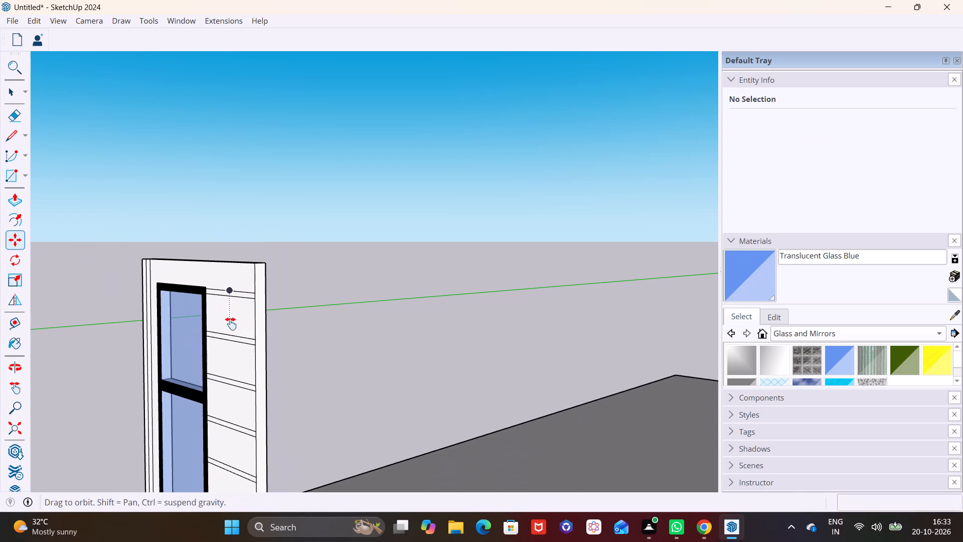
pyautogui.keyDown('shift'); pyautogui.moveTo(231, 324); pyautogui.dragTo(467, 296, button='middle'); pyautogui.keyUp('shift')
pyautogui.moveTo(422, 313); pyautogui.dragTo(618, 302, button='middle')
pyautogui.keyDown('shift'); pyautogui.moveTo(395, 363); pyautogui.dragTo(434, 160, button='middle'); pyautogui.keyUp('shift')
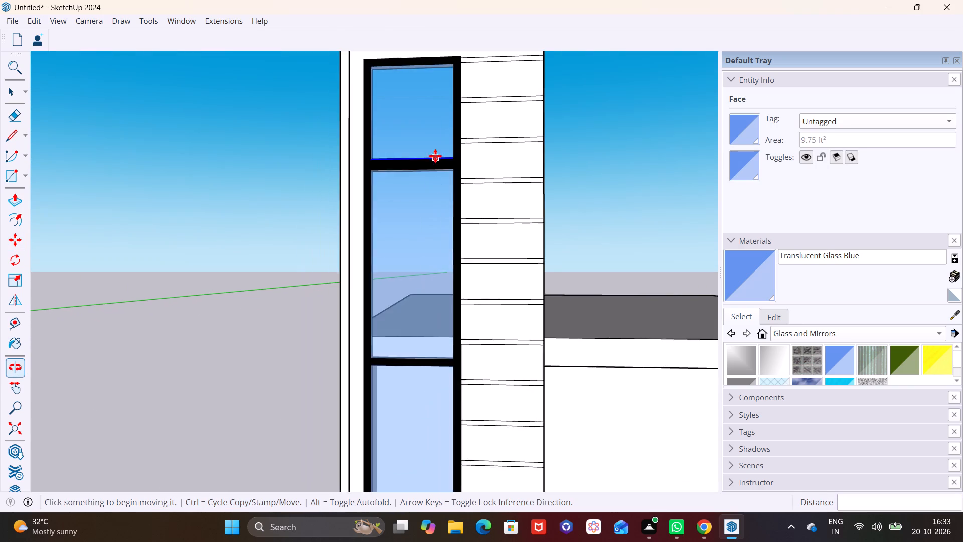
pyautogui.scroll(-10, 445, 264)
pyautogui.keyDown('shift'); pyautogui.moveTo(447, 437); pyautogui.dragTo(341, 286, button='middle'); pyautogui.keyUp('shift')
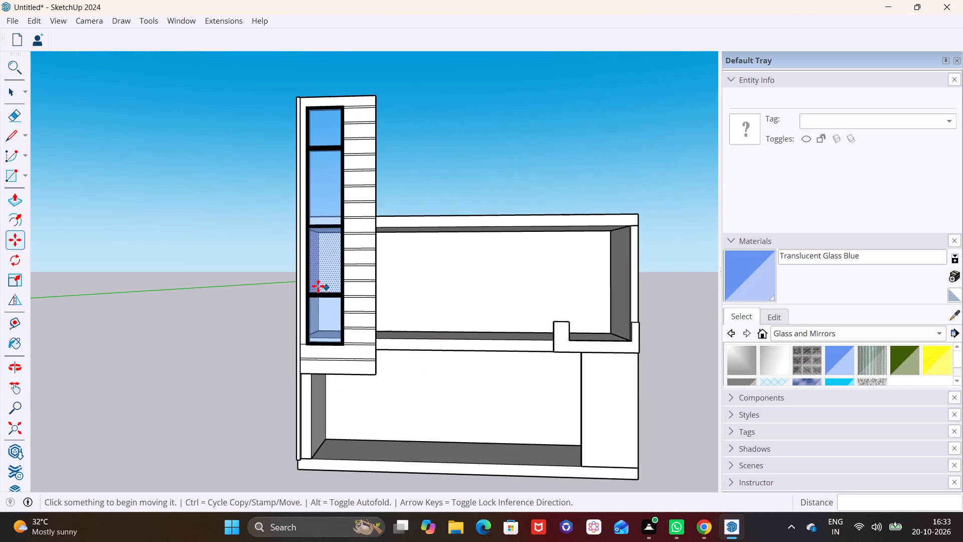
pyautogui.scroll(3, 313, 347)
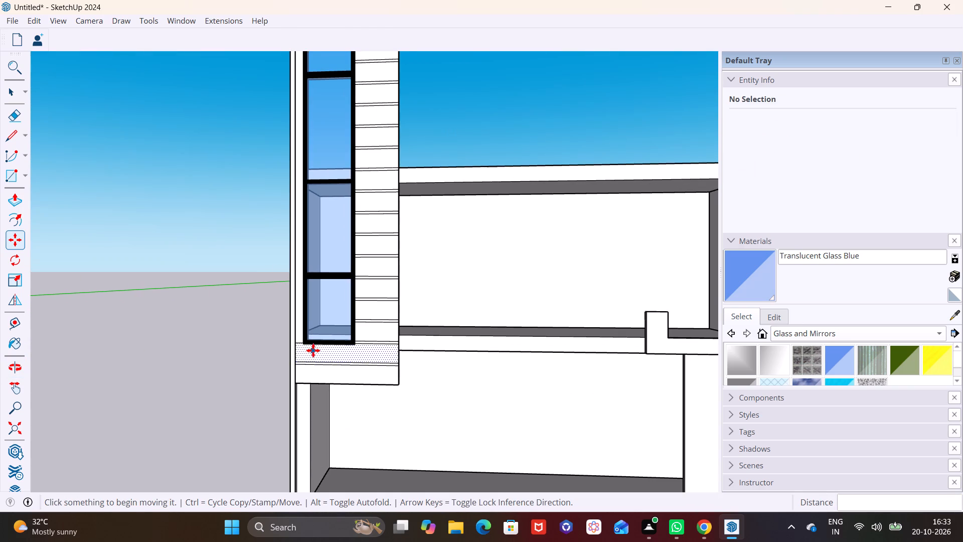
pyautogui.scroll(10, 313, 348)
pyautogui.scroll(-5, 388, 370)
pyautogui.keyDown('shift'); pyautogui.scroll(-1, 297, 294); pyautogui.keyUp('shift')
pyautogui.keyDown('shift'); pyautogui.moveTo(454, 407); pyautogui.dragTo(365, 322, button='middle'); pyautogui.keyUp('shift')
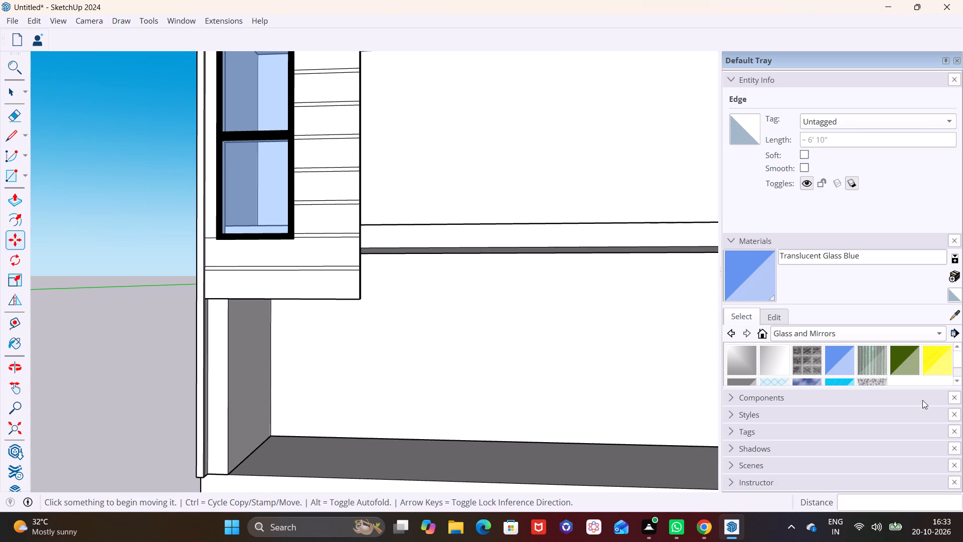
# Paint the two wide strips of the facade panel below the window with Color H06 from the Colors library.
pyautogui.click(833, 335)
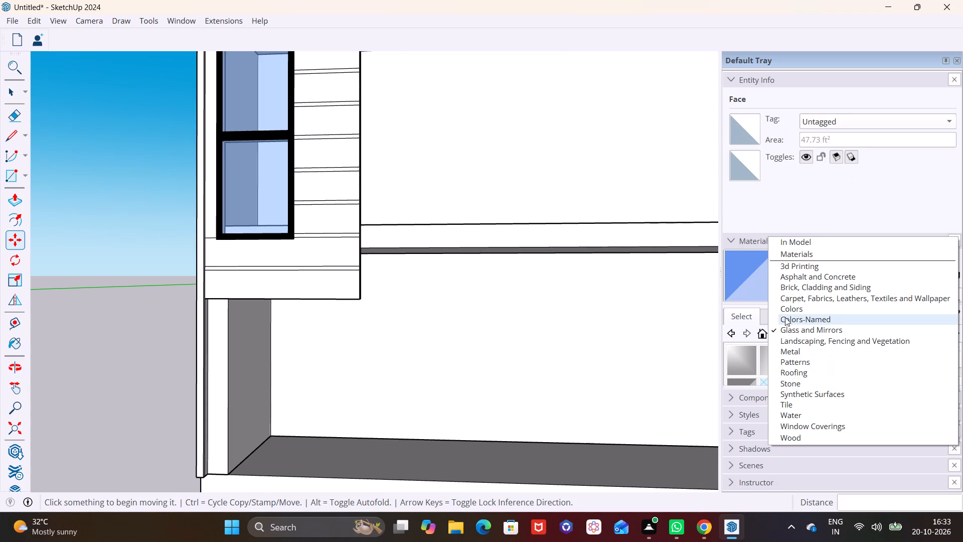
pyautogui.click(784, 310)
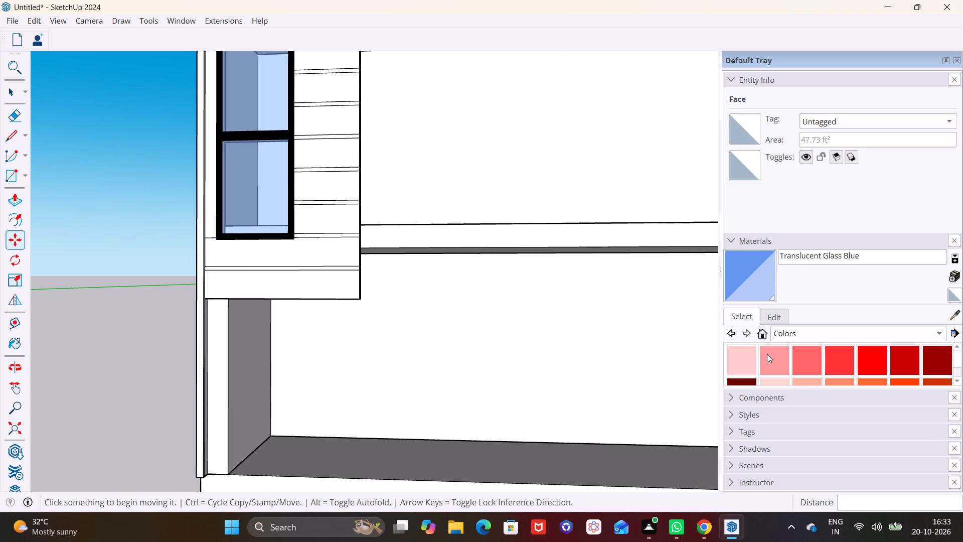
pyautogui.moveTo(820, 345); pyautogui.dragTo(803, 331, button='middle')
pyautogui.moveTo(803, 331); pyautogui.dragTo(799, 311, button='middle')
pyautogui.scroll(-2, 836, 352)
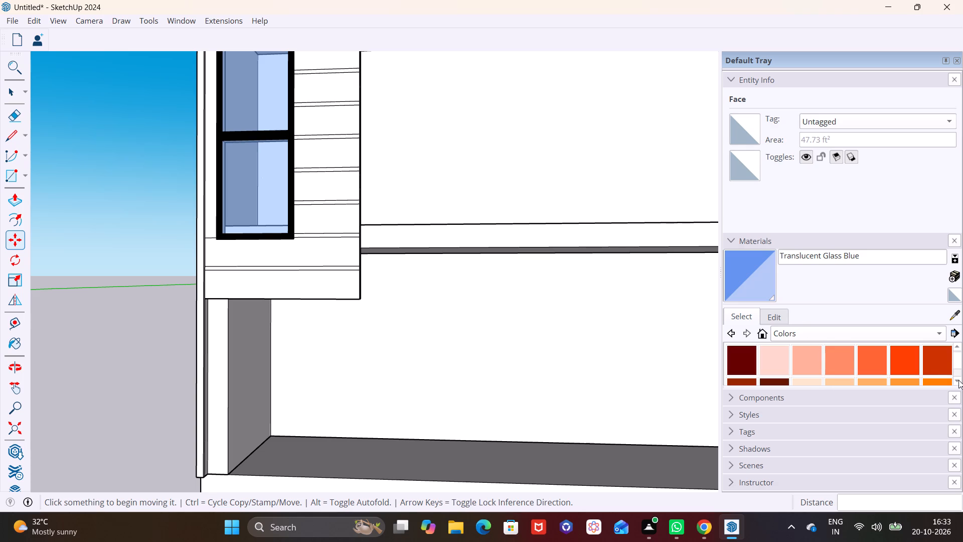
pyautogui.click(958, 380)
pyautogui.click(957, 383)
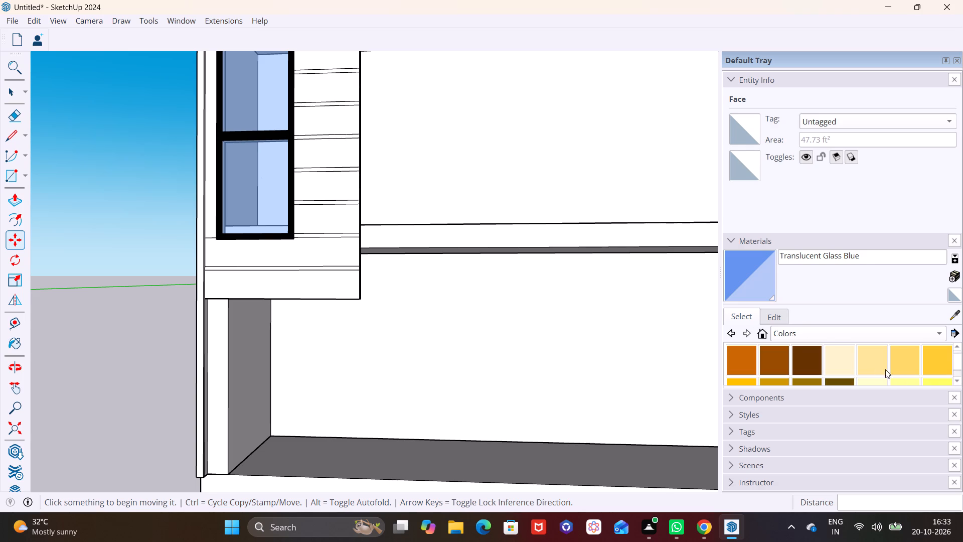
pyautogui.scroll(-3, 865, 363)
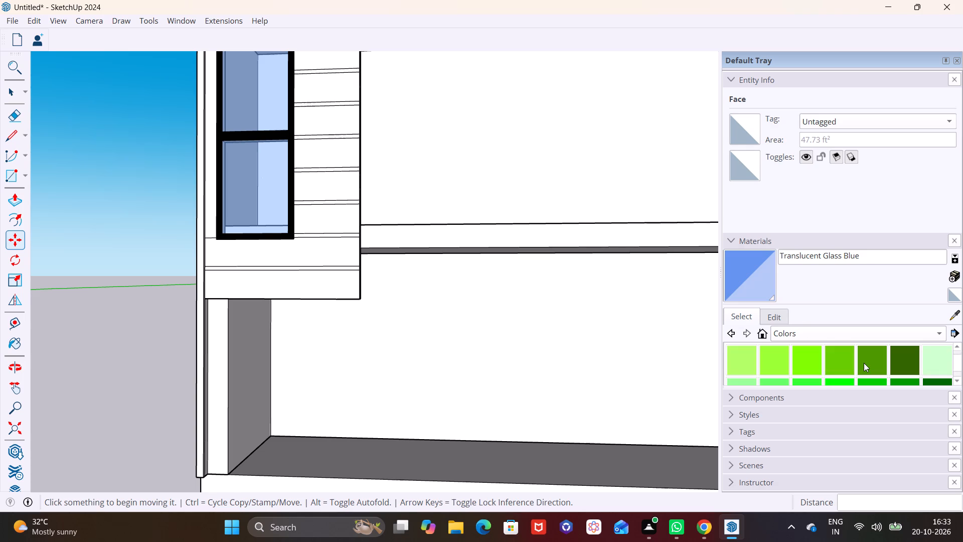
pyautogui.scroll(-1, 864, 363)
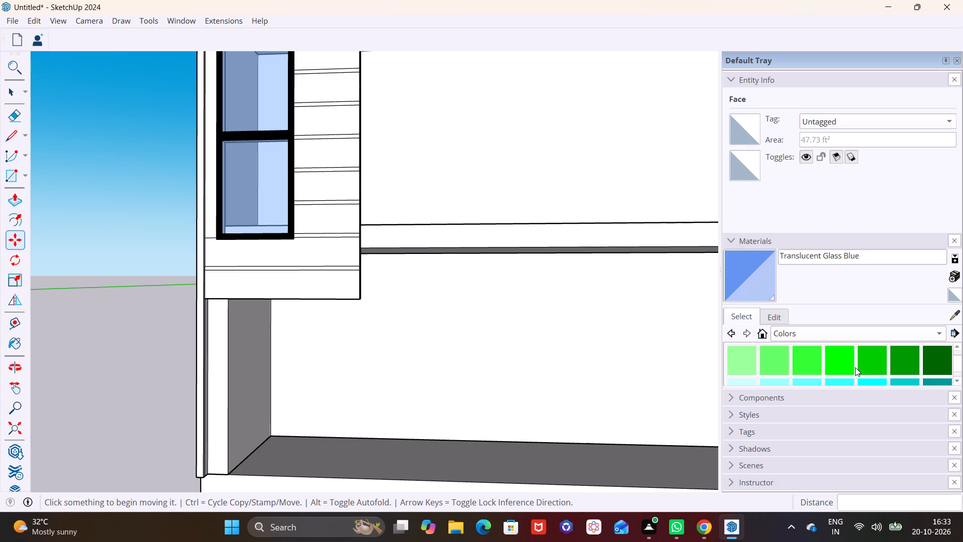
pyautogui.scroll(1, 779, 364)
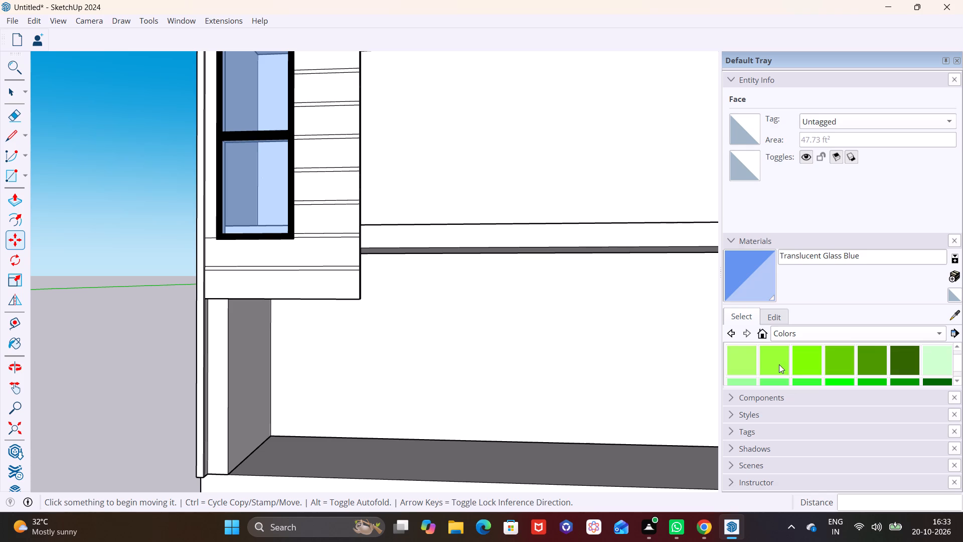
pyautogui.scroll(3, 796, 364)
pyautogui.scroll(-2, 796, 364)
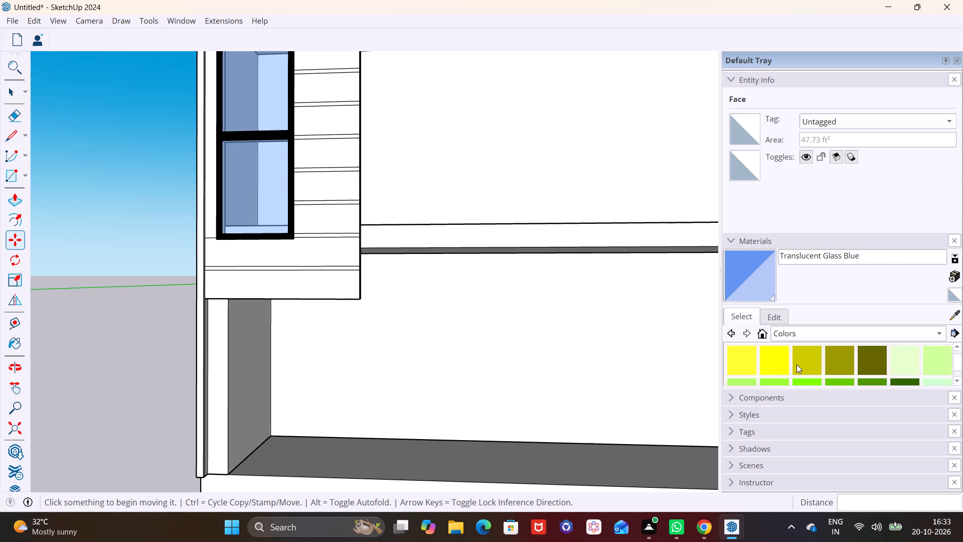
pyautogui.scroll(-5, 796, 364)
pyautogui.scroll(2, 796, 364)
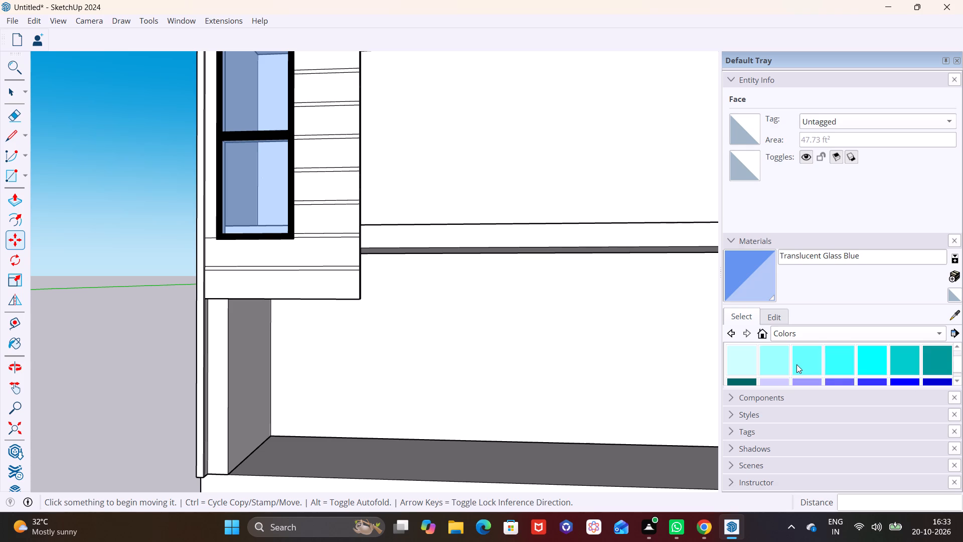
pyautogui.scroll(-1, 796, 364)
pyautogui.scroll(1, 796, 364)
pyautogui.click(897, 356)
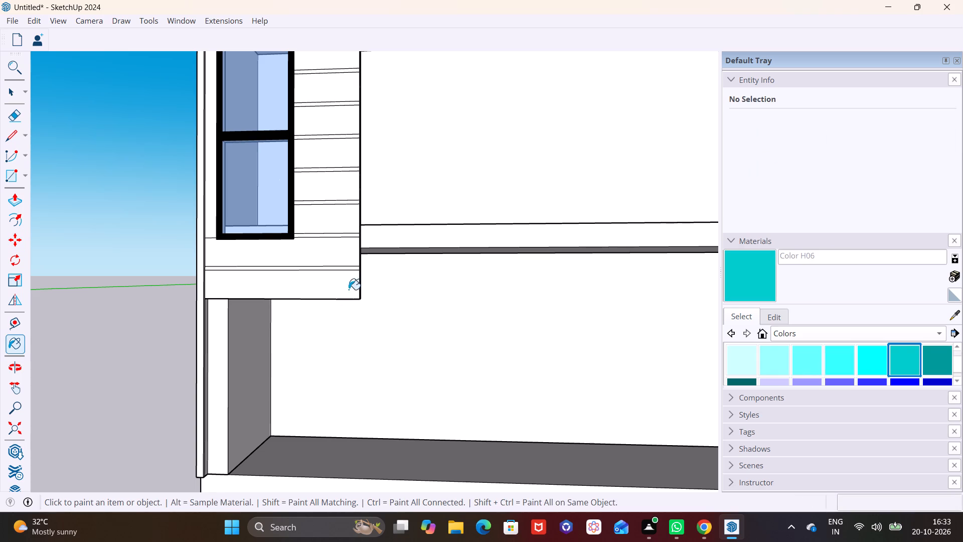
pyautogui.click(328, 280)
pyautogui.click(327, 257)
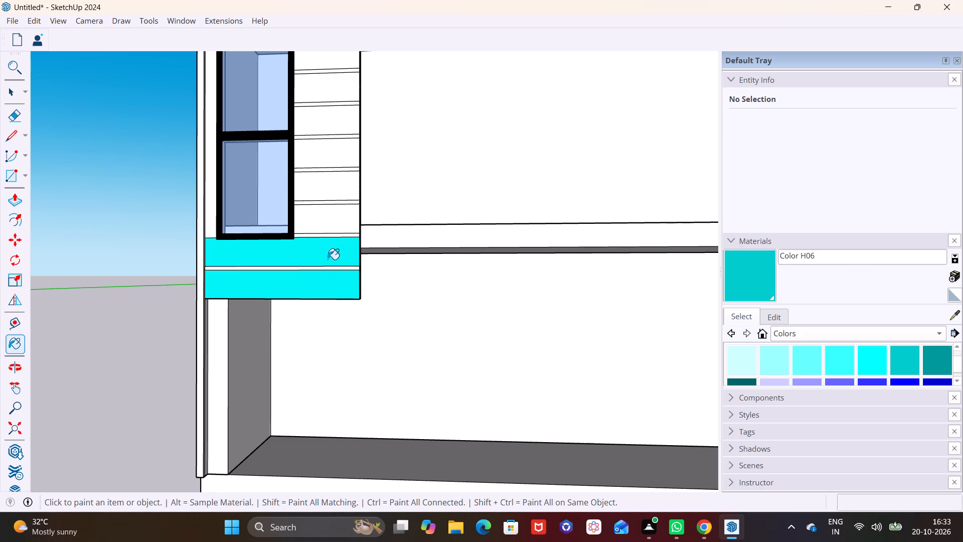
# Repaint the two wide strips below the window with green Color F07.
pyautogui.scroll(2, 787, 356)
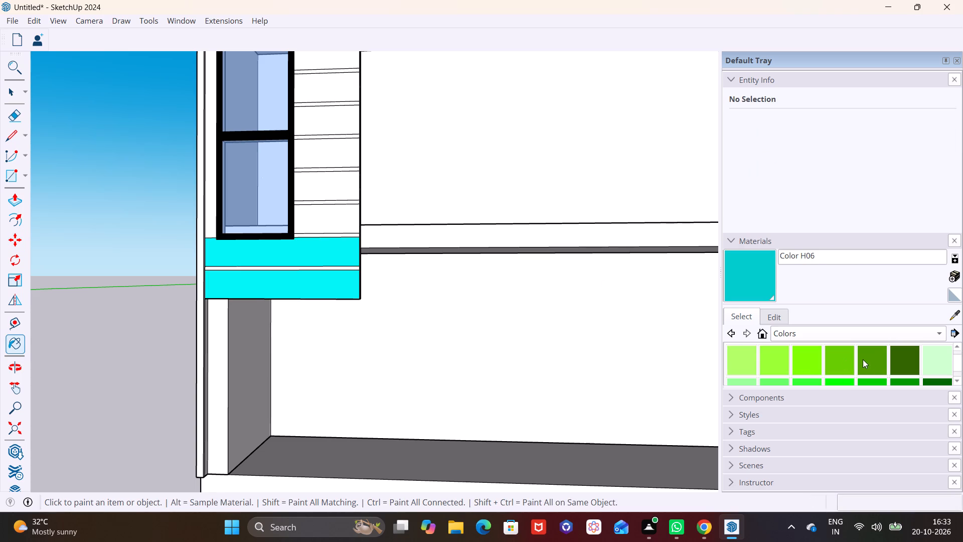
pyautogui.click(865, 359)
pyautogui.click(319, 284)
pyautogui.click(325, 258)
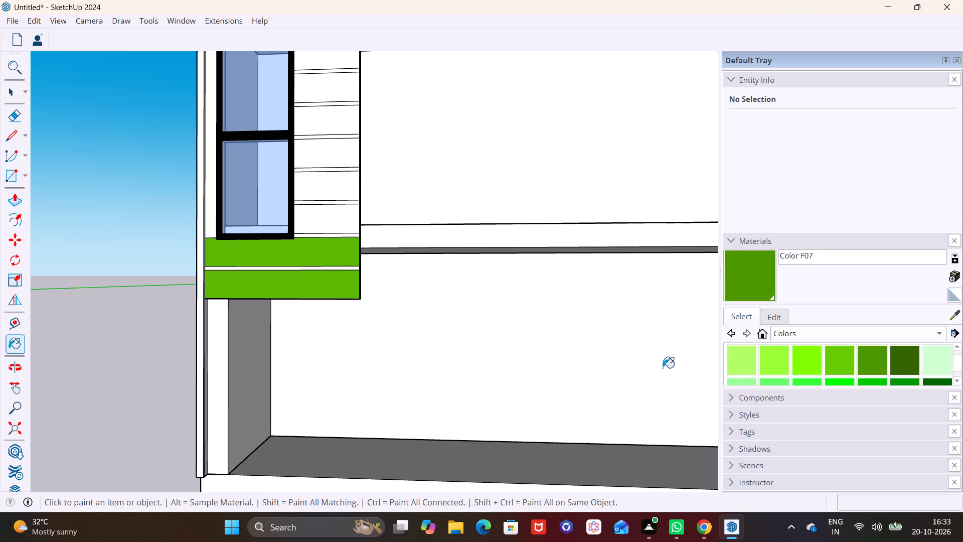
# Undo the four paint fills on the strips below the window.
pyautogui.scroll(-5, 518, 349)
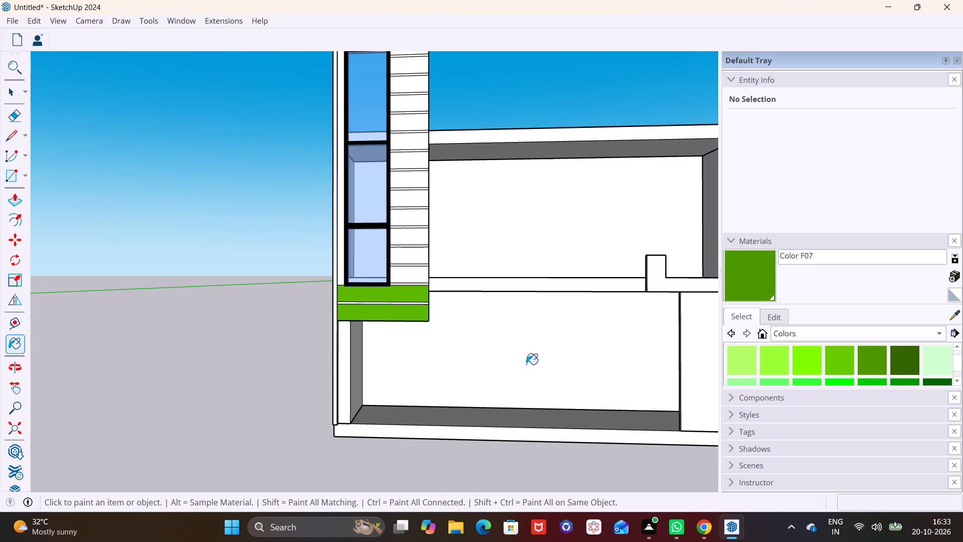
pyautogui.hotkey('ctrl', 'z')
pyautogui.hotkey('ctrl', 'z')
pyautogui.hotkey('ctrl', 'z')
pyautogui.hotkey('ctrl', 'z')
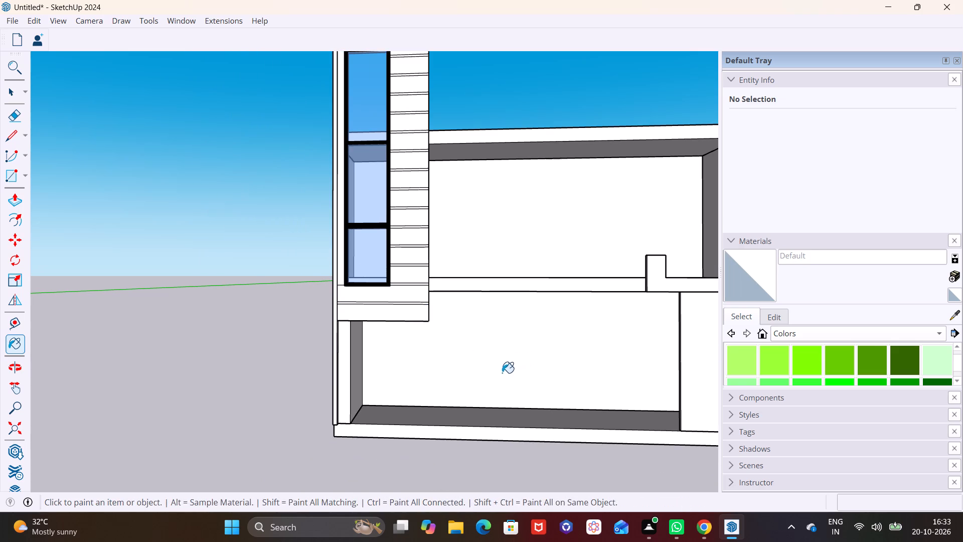
# Copy the short line on the narrow outer strip at the window's lower end 2" upward to form the strip's first band.
pyautogui.press('space')
pyautogui.click(474, 377)
pyautogui.keyDown('shift'); pyautogui.moveTo(470, 378); pyautogui.dragTo(346, 413, button='middle'); pyautogui.keyUp('shift')
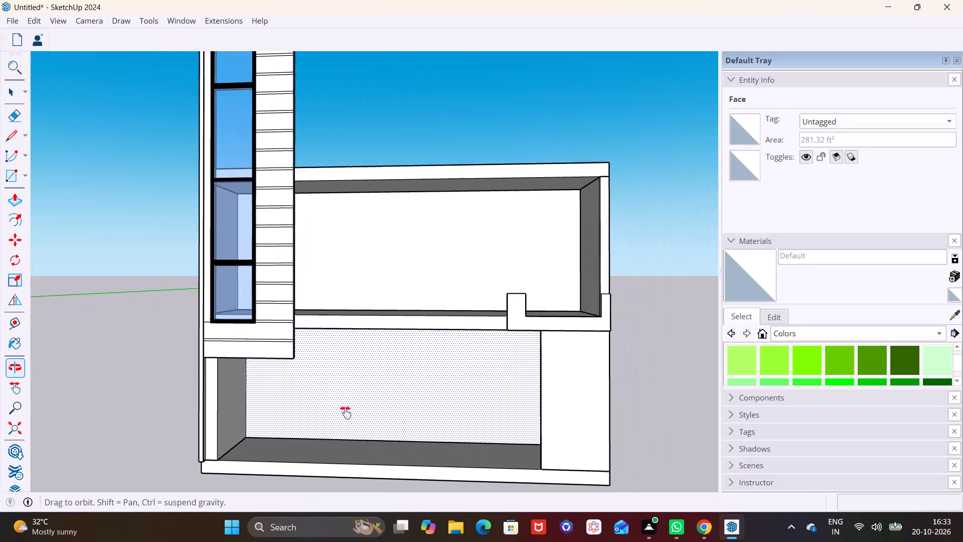
pyautogui.keyDown('shift'); pyautogui.moveTo(346, 413); pyautogui.dragTo(315, 424, button='middle'); pyautogui.keyUp('shift')
pyautogui.keyDown('shift'); pyautogui.moveTo(236, 258); pyautogui.dragTo(315, 270, button='middle'); pyautogui.keyUp('shift')
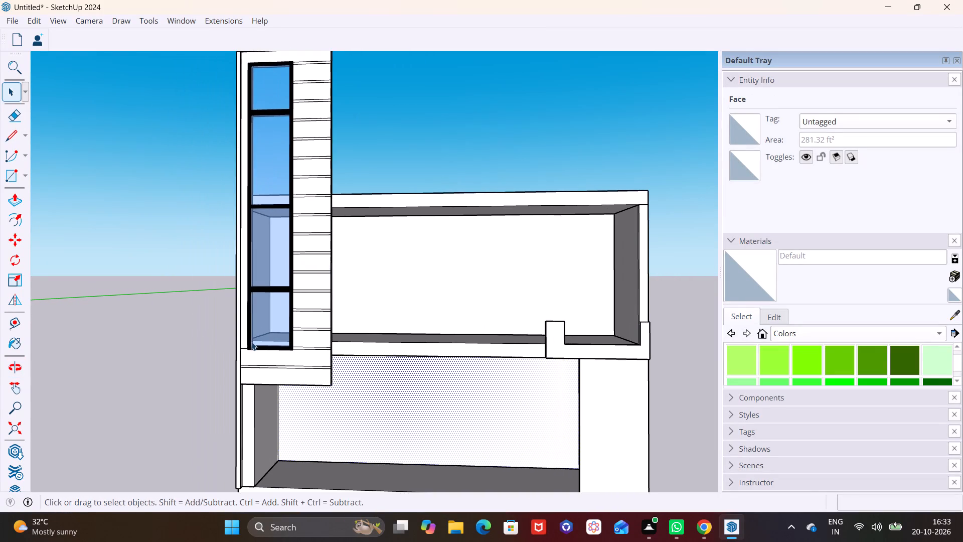
pyautogui.moveTo(261, 342); pyautogui.dragTo(314, 337, button='middle')
pyautogui.scroll(13, 246, 337)
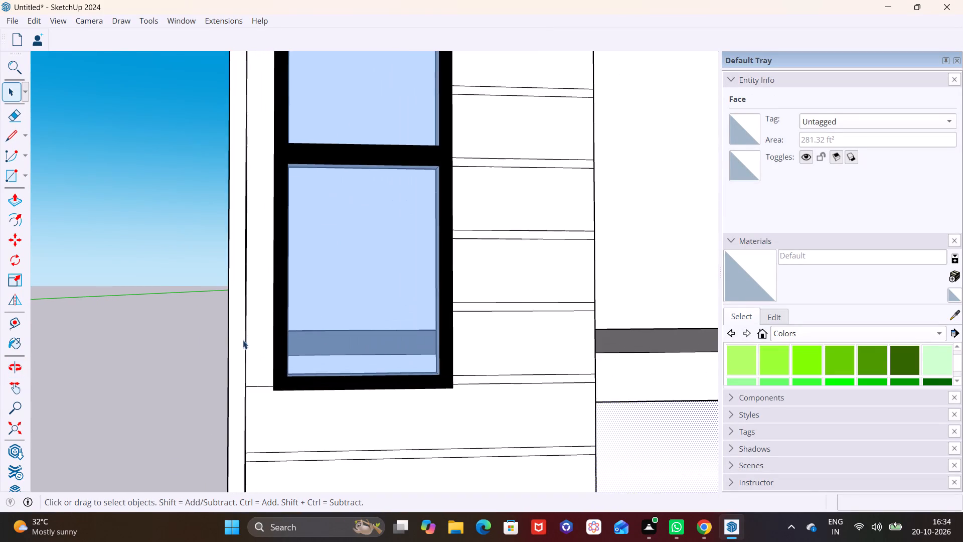
pyautogui.moveTo(239, 342); pyautogui.dragTo(216, 343, button='middle')
pyautogui.scroll(5, 215, 364)
pyautogui.scroll(-3, 300, 409)
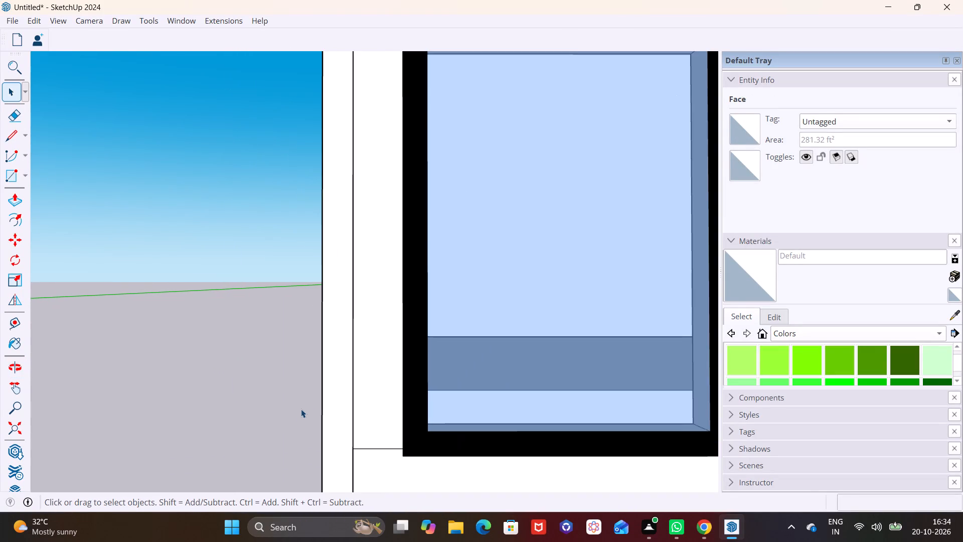
pyautogui.keyDown('shift'); pyautogui.moveTo(315, 407); pyautogui.dragTo(91, 333, button='middle'); pyautogui.keyUp('shift')
pyautogui.click(175, 384)
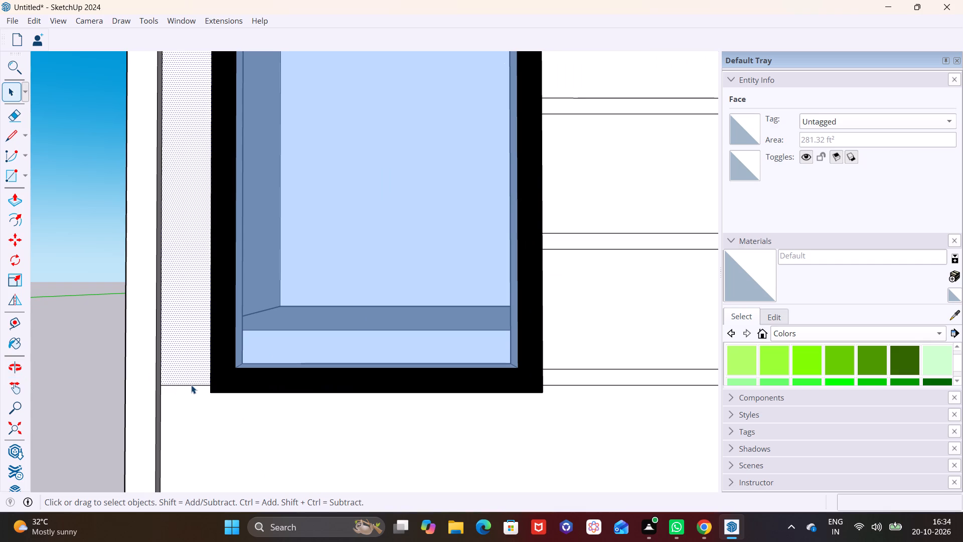
pyautogui.click(192, 385)
pyautogui.press('m')
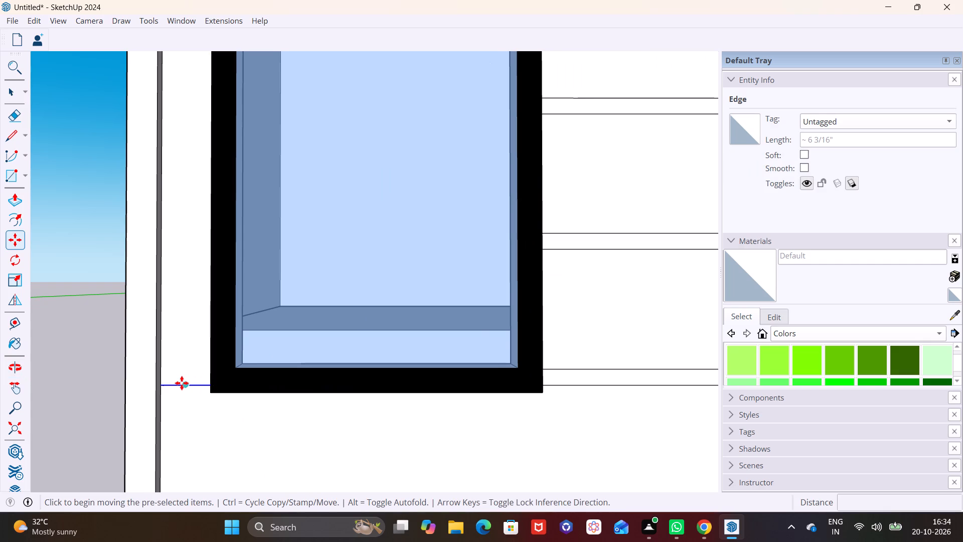
pyautogui.click(182, 383)
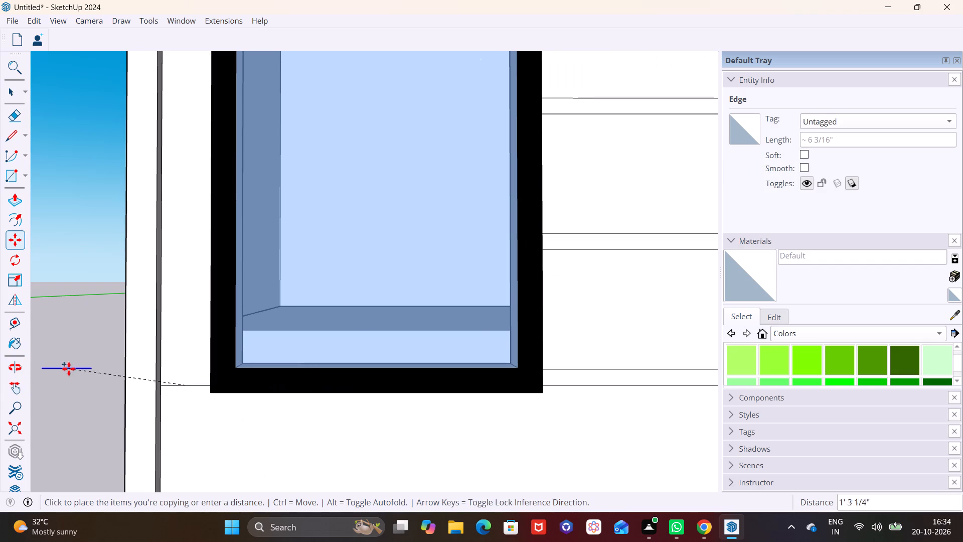
pyautogui.write('2"')
pyautogui.press('Return')
pyautogui.click(183, 384)
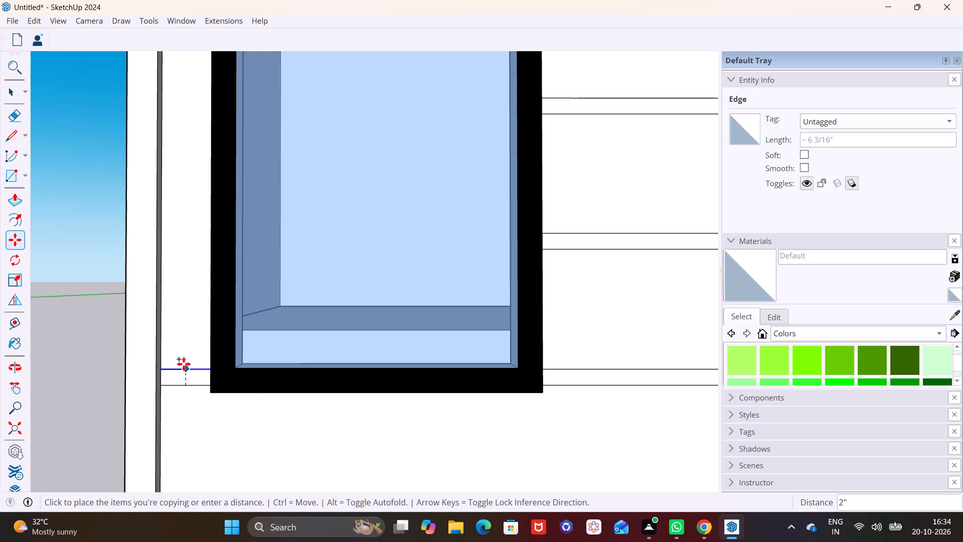
pyautogui.write('2"')
pyautogui.press('Return')
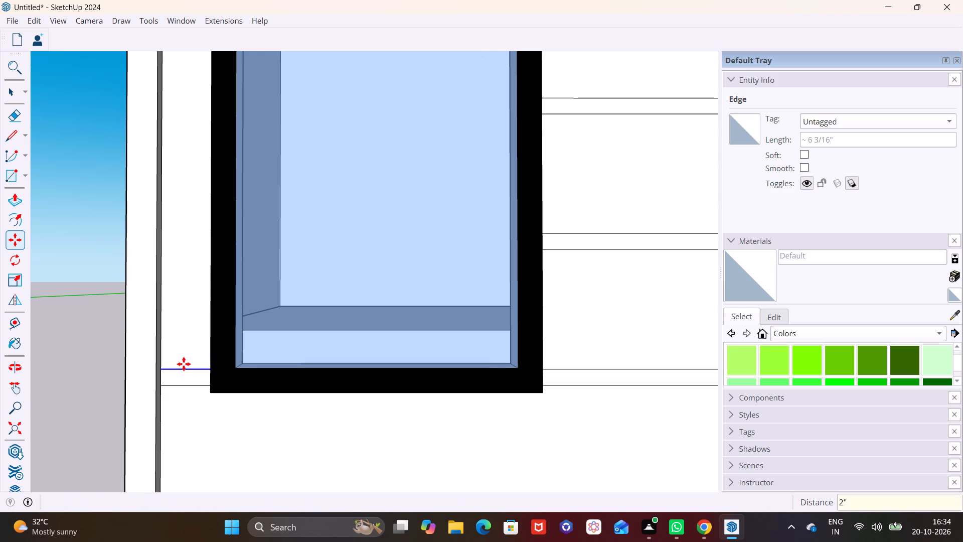
# Copy the first band's upper line on the narrow outer strip 15" upward, and copy the new line 2" higher for a second band.
pyautogui.click(183, 368)
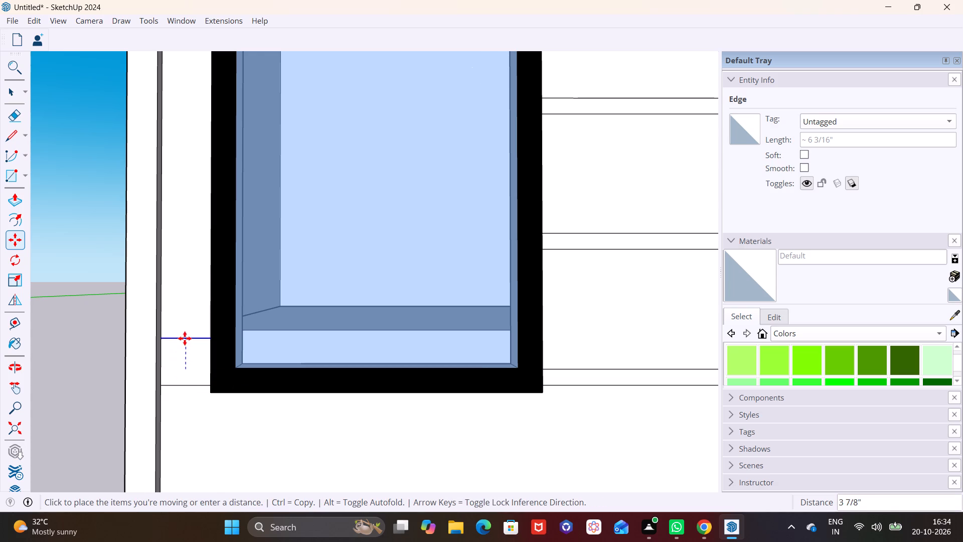
pyautogui.write('15"')
pyautogui.press('Return')
pyautogui.click(187, 251)
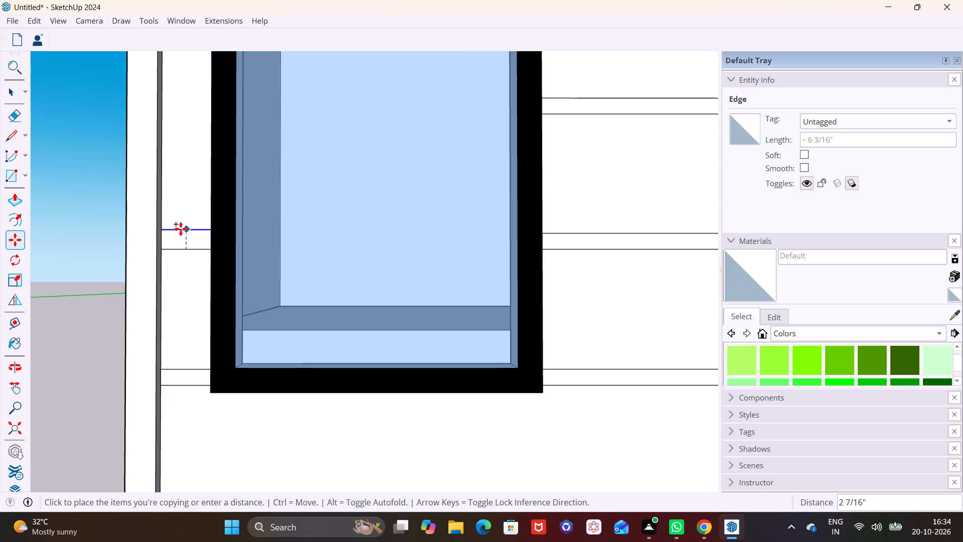
pyautogui.write('2"')
pyautogui.press('Return')
# Copy the second band's upper line on the narrow outer strip 15" upward, and copy the new line 2" higher for a third band.
pyautogui.scroll(-4, 184, 227)
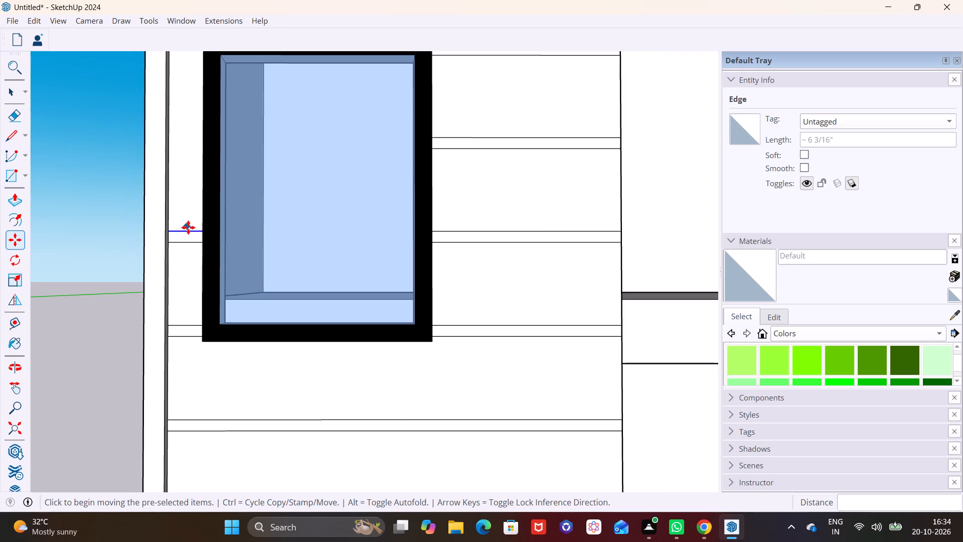
pyautogui.scroll(-3, 188, 227)
pyautogui.keyDown('shift'); pyautogui.moveTo(200, 247); pyautogui.dragTo(245, 449, button='middle'); pyautogui.keyUp('shift')
pyautogui.scroll(4, 233, 455)
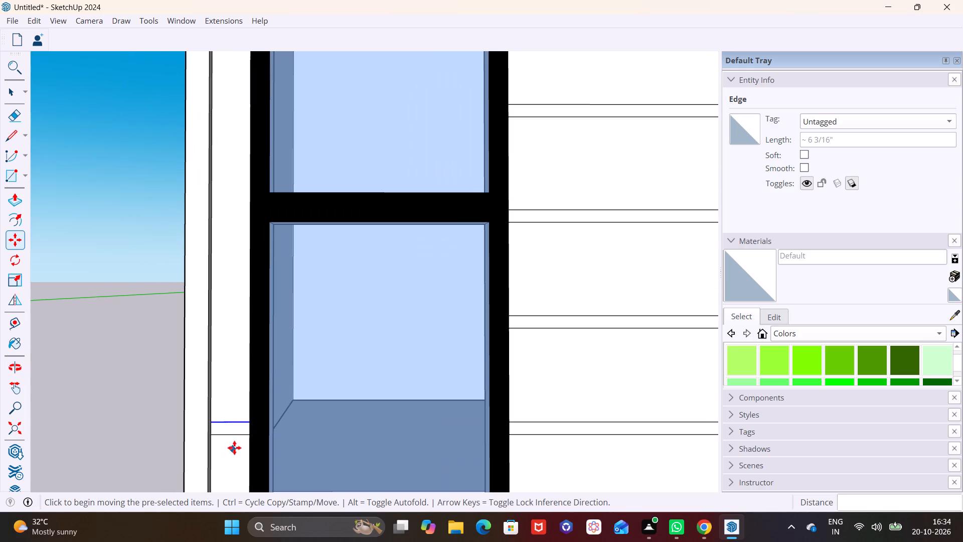
pyautogui.click(235, 421)
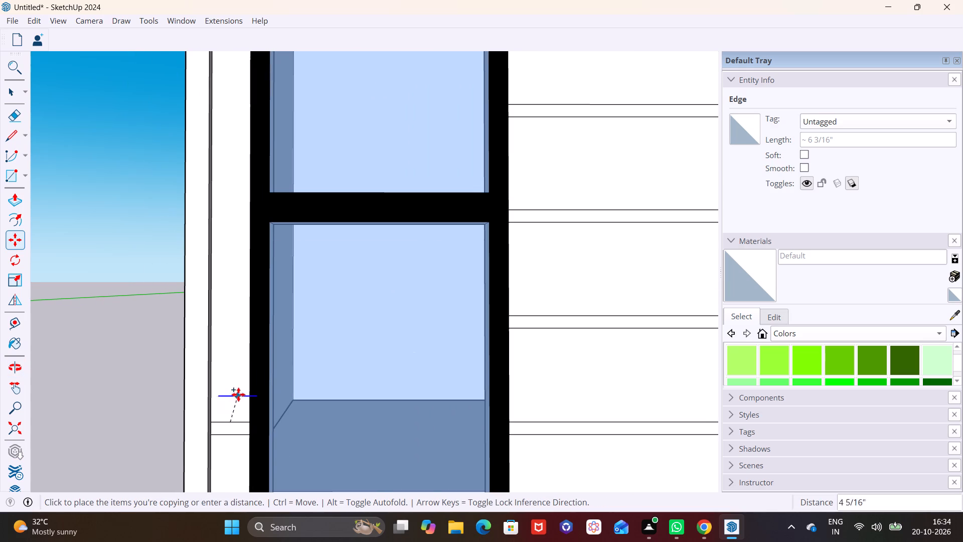
pyautogui.write('15"')
pyautogui.press('Return')
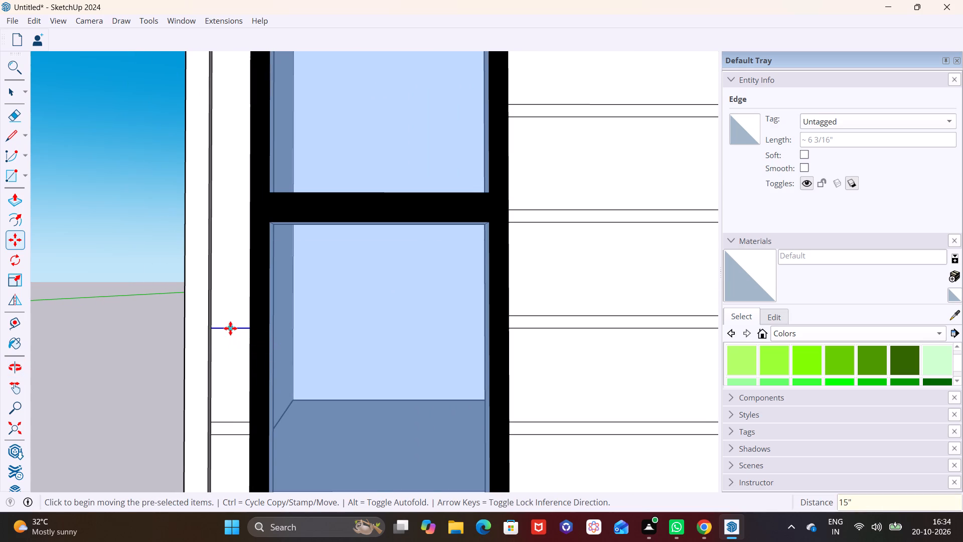
pyautogui.click(231, 328)
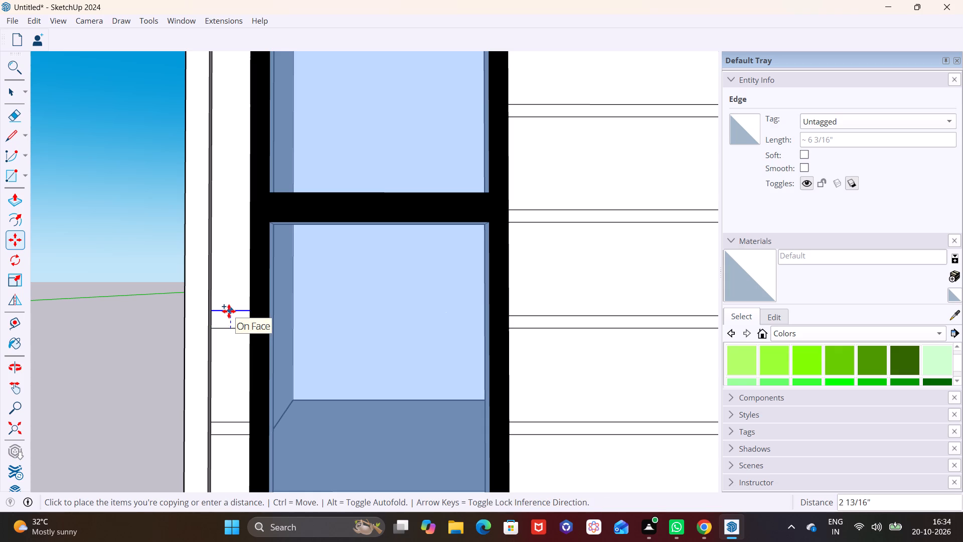
pyautogui.write('2"')
pyautogui.press('Return')
# Copy the third band's upper line on the narrow outer strip 15" upward, and copy the new line 2" higher for a fourth band.
pyautogui.click(230, 315)
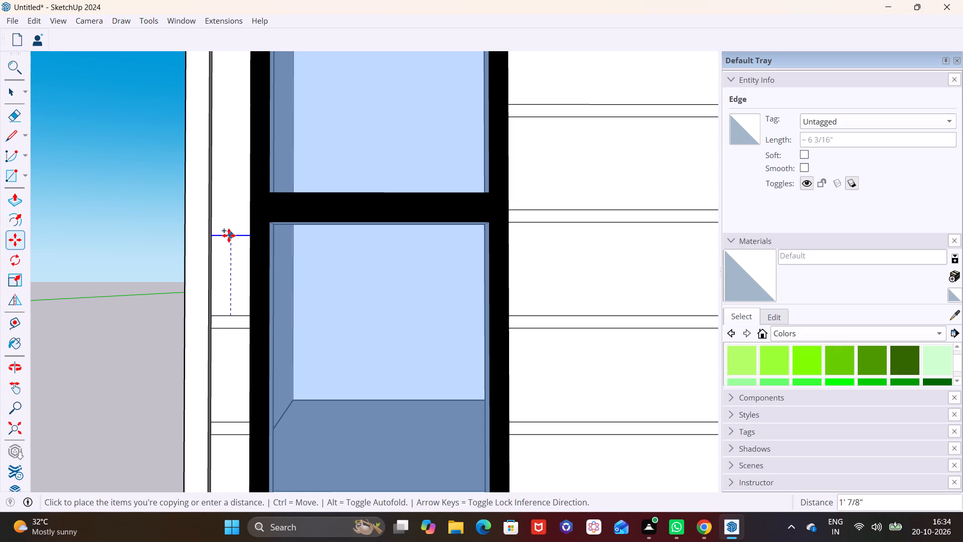
pyautogui.press('1')
pyautogui.press('5')
pyautogui.hotkey('shift', '"')
pyautogui.press('Return')
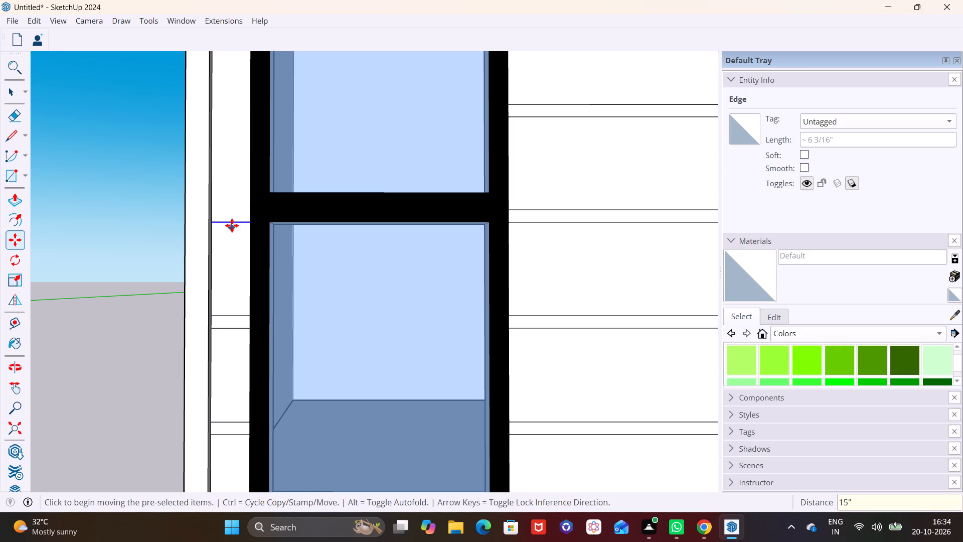
pyautogui.click(232, 223)
pyautogui.write('2"')
pyautogui.press('Return')
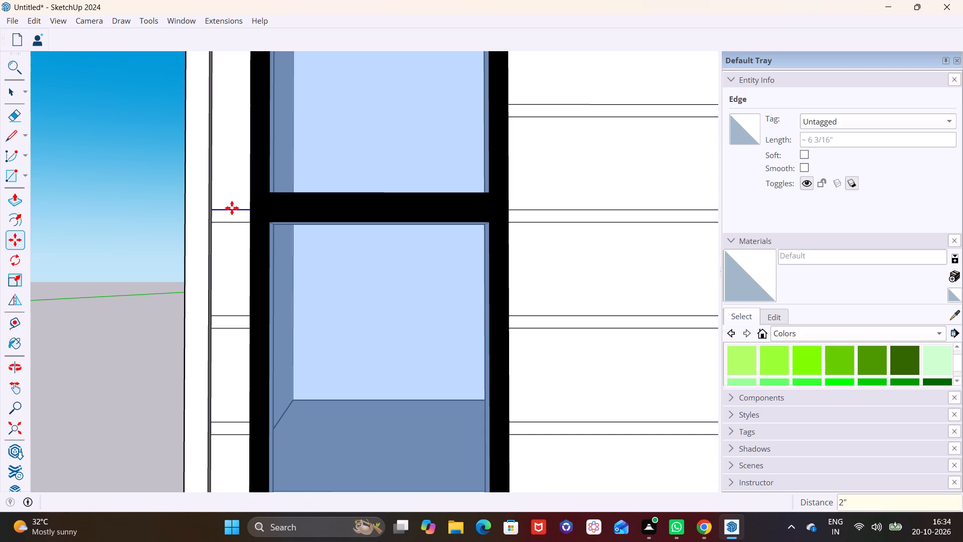
# Copy the fourth band's upper line on the narrow outer strip 15" upward.
pyautogui.click(232, 208)
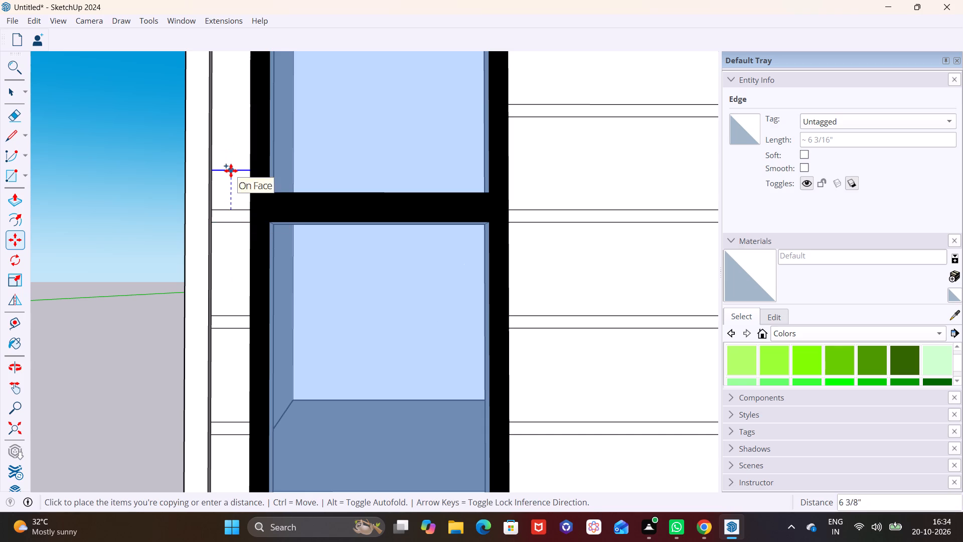
pyautogui.write('15"')
pyautogui.press('Return')
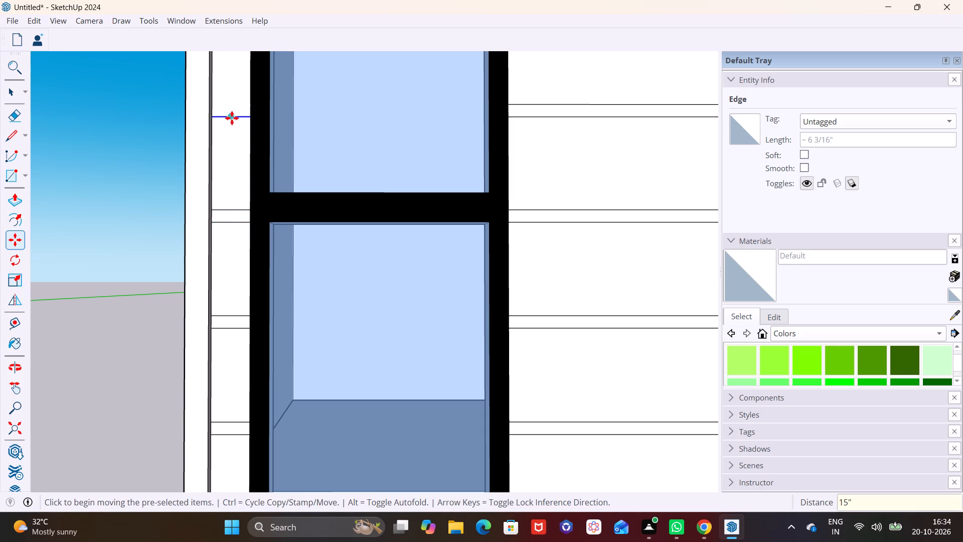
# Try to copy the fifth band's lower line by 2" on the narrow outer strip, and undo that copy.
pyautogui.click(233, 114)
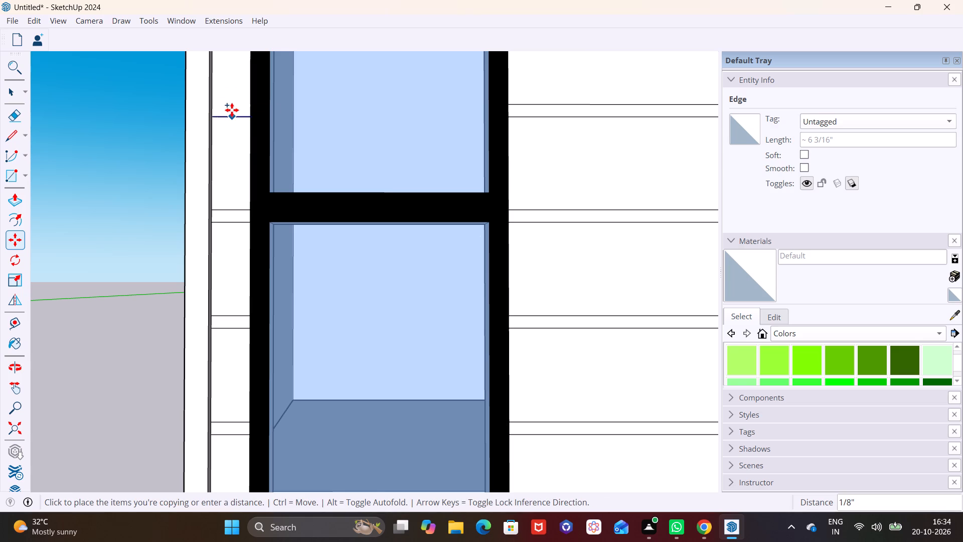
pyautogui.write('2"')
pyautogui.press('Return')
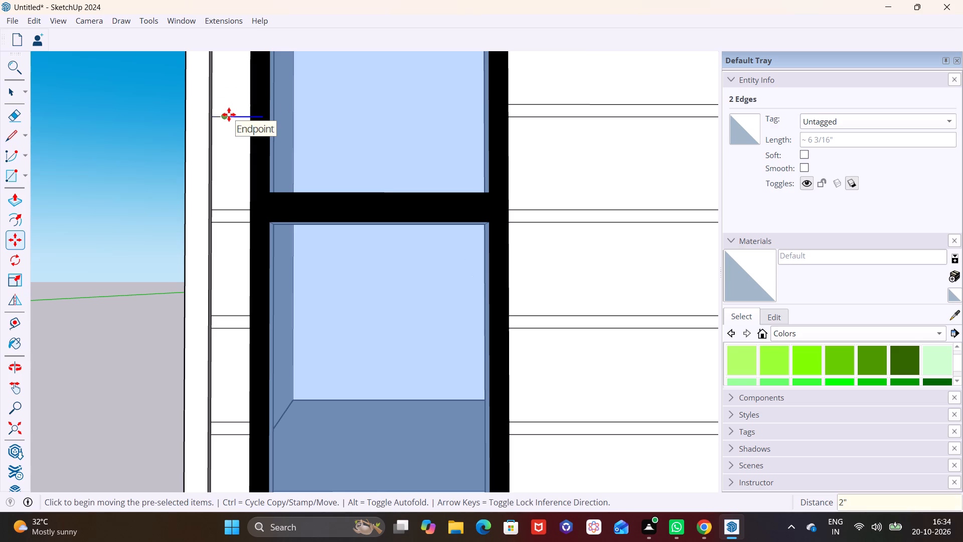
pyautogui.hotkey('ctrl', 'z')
# Copy the fifth band's lower line on the narrow outer strip 2" upward to complete the band.
pyautogui.click(233, 115)
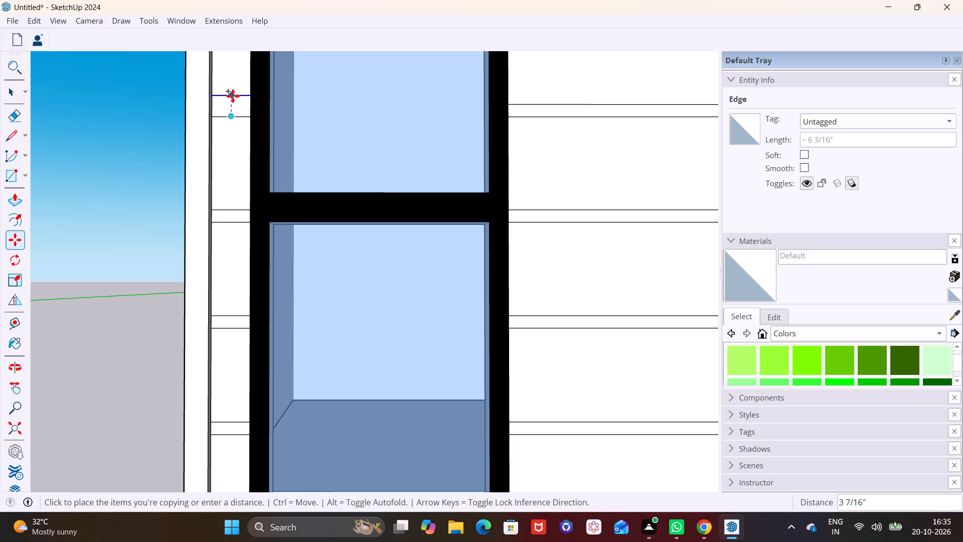
pyautogui.write('2"')
pyautogui.press('Return')
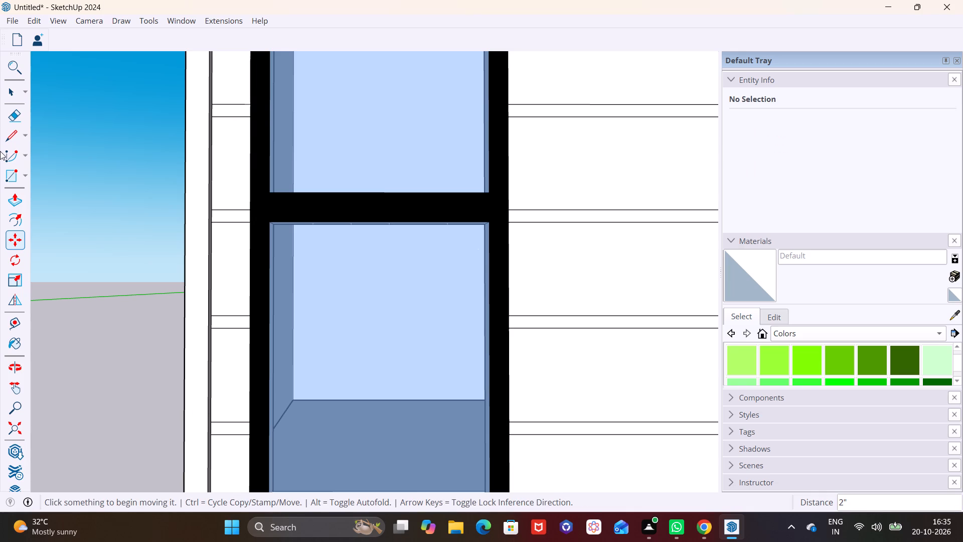
# Copy the fifth band's upper line on the narrow outer strip 15" upward, and copy the new line 2" higher for a sixth band.
pyautogui.scroll(-11, 508, 145)
pyautogui.keyDown('shift'); pyautogui.moveTo(408, 159); pyautogui.dragTo(357, 241, button='middle'); pyautogui.keyUp('shift')
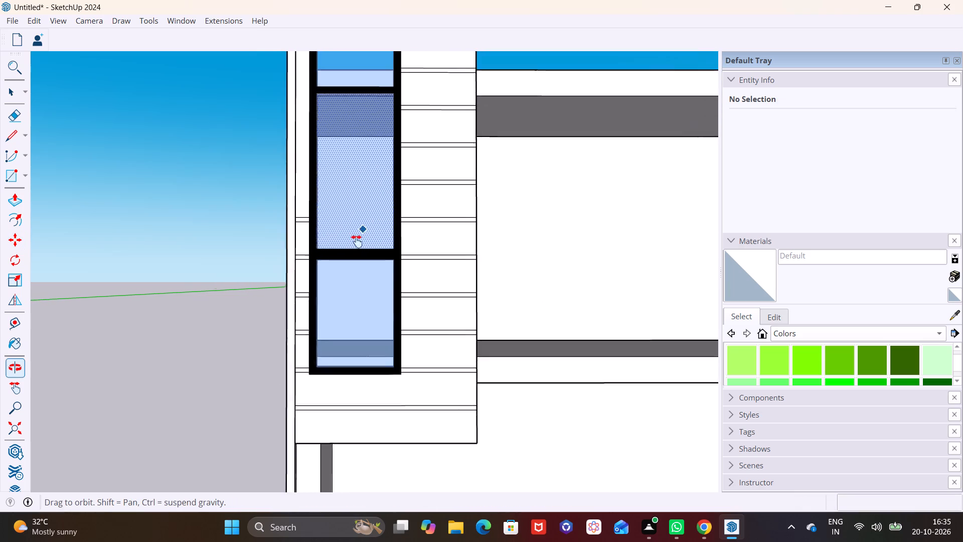
pyautogui.keyDown('shift'); pyautogui.moveTo(357, 241); pyautogui.dragTo(311, 289, button='middle'); pyautogui.keyUp('shift')
pyautogui.scroll(13, 279, 296)
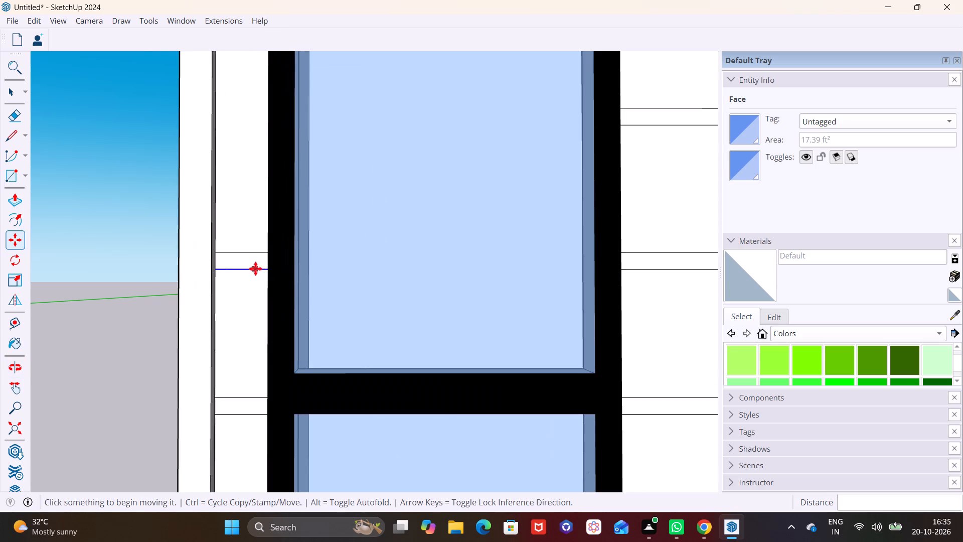
pyautogui.keyDown('shift'); pyautogui.moveTo(256, 265); pyautogui.dragTo(229, 288, button='middle'); pyautogui.keyUp('shift')
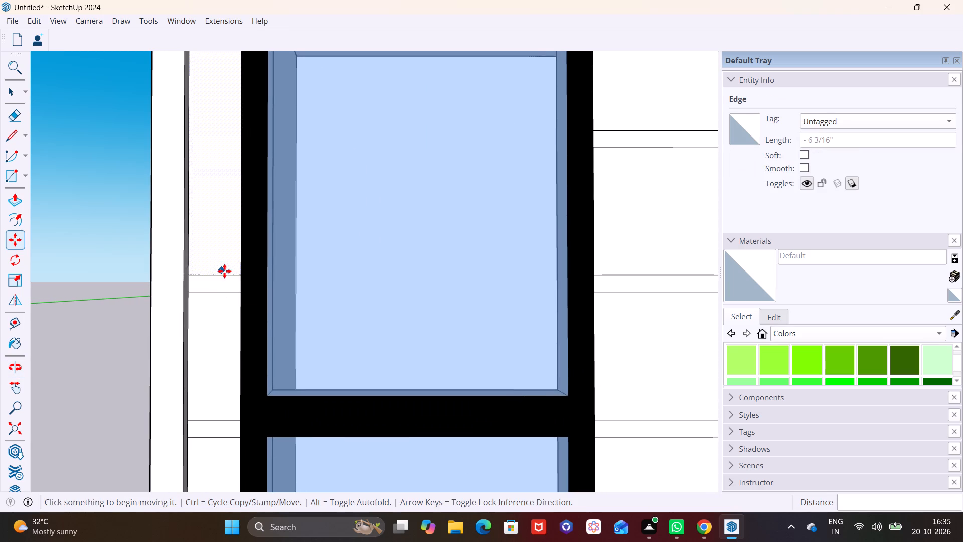
pyautogui.click(217, 273)
pyautogui.press('m')
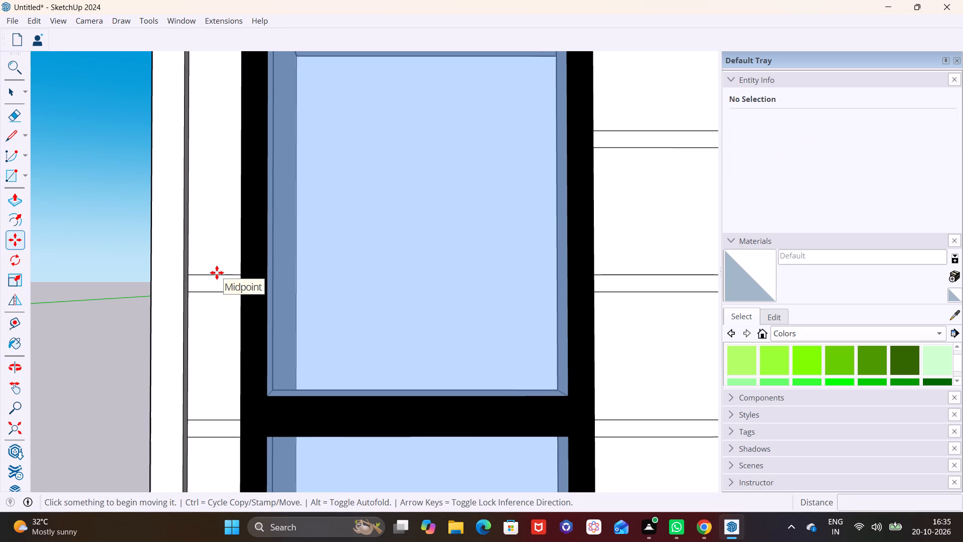
pyautogui.click(210, 275)
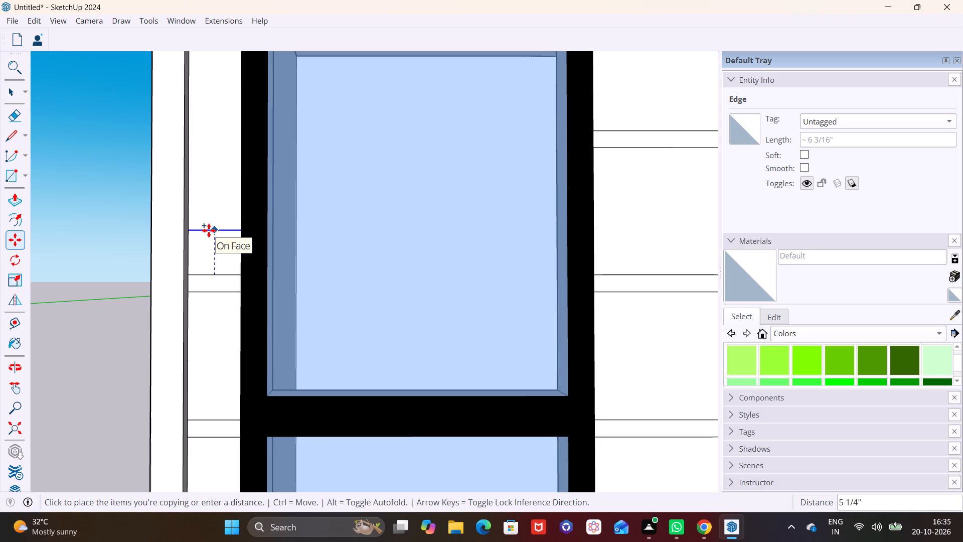
pyautogui.write('15')
pyautogui.hotkey('shift', '"')
pyautogui.press('Return')
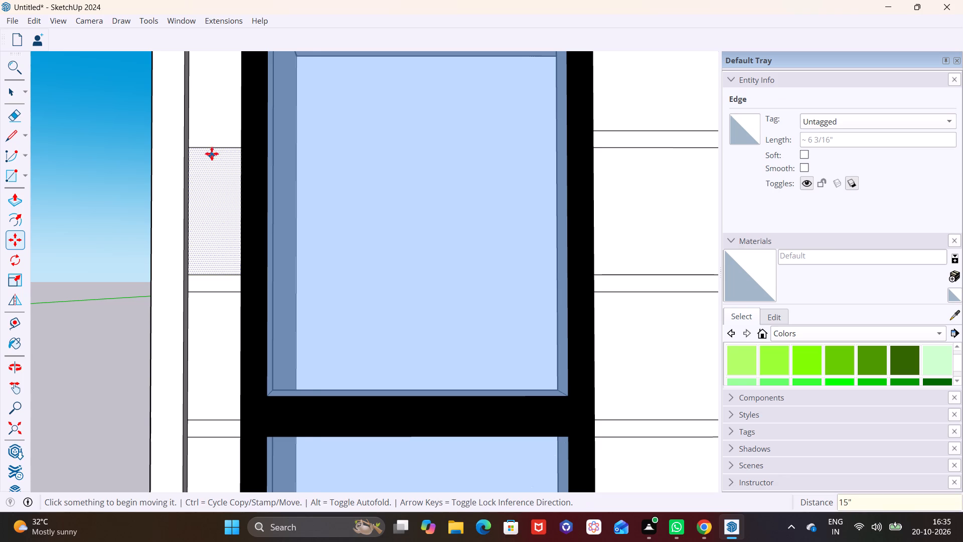
pyautogui.click(214, 147)
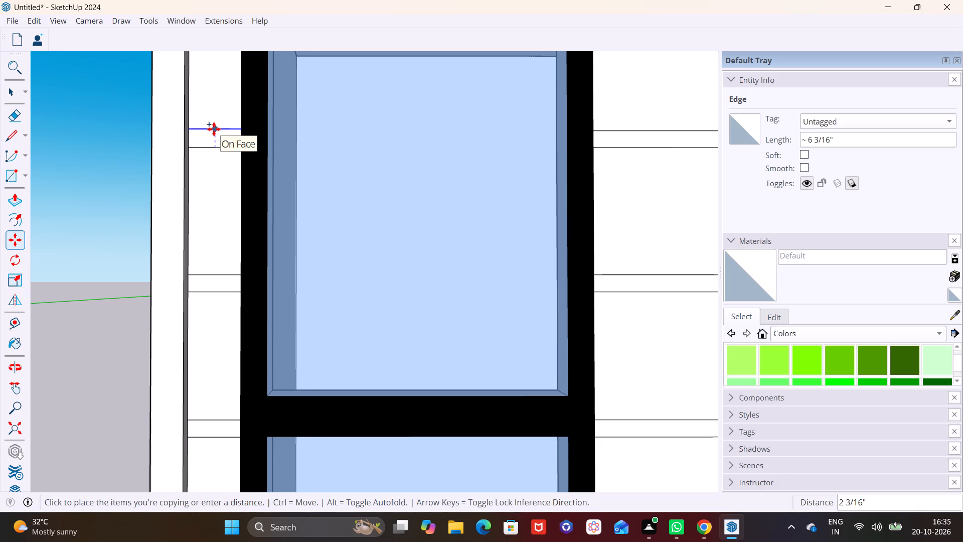
pyautogui.write('2"')
pyautogui.press('Return')
# Copy the sixth band's upper line on the narrow outer strip 15" upward, and copy the new line 2" higher for a seventh band.
pyautogui.scroll(-3, 222, 131)
pyautogui.keyDown('shift'); pyautogui.moveTo(223, 132); pyautogui.dragTo(230, 218, button='middle'); pyautogui.keyUp('shift')
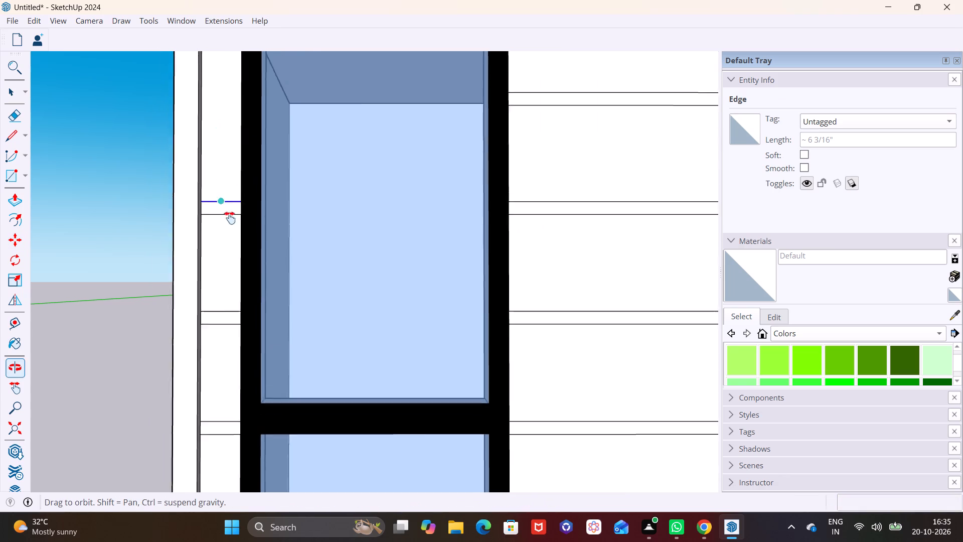
pyautogui.keyDown('shift'); pyautogui.moveTo(230, 218); pyautogui.dragTo(189, 432, button='middle'); pyautogui.keyUp('shift')
pyautogui.click(182, 430)
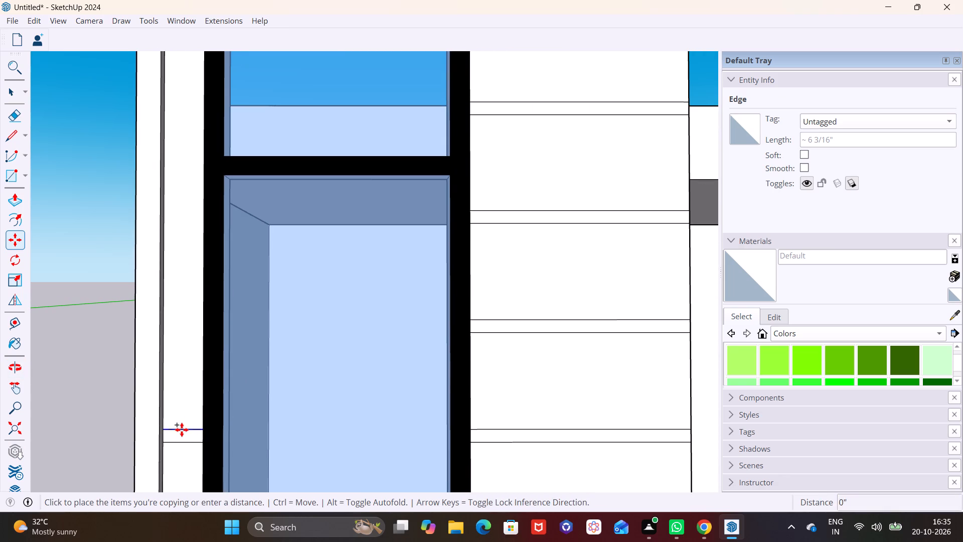
pyautogui.write('15"')
pyautogui.press('Return')
pyautogui.click(185, 331)
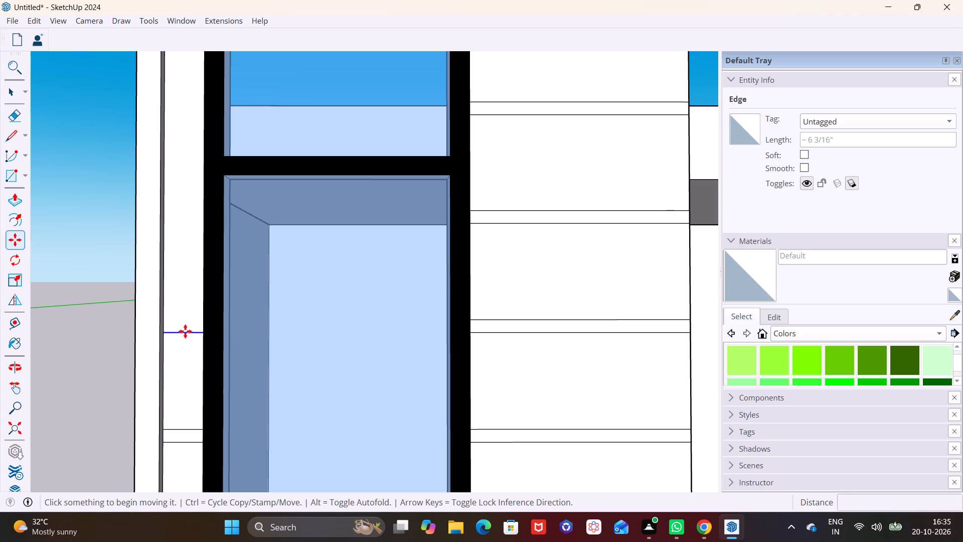
pyautogui.write('2"')
pyautogui.press('Return')
# Copy the seventh band's upper line on the narrow outer strip 15" upward, and copy the new line 2" higher for an eighth band.
pyautogui.click(187, 319)
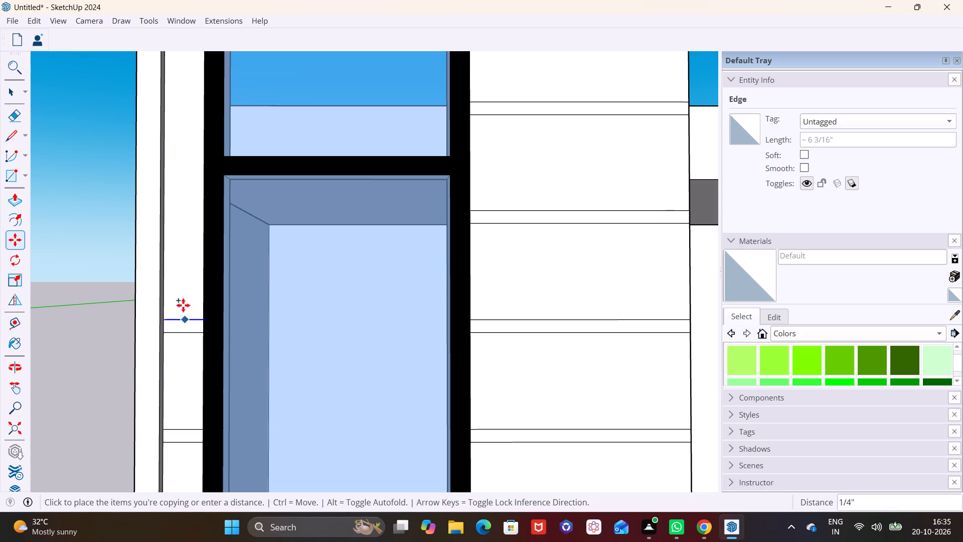
pyautogui.write('15"')
pyautogui.press('Return')
pyautogui.click(186, 223)
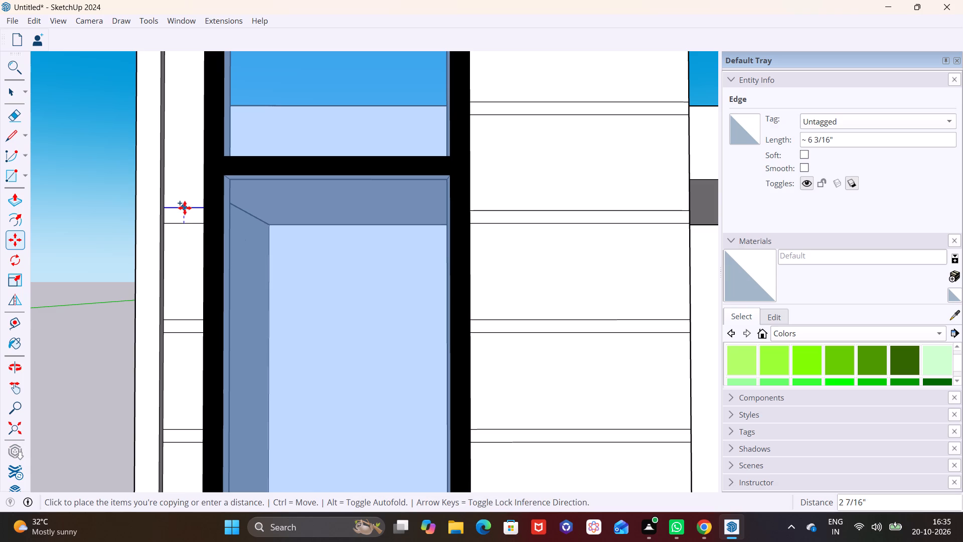
pyautogui.write('2"')
pyautogui.press('Return')
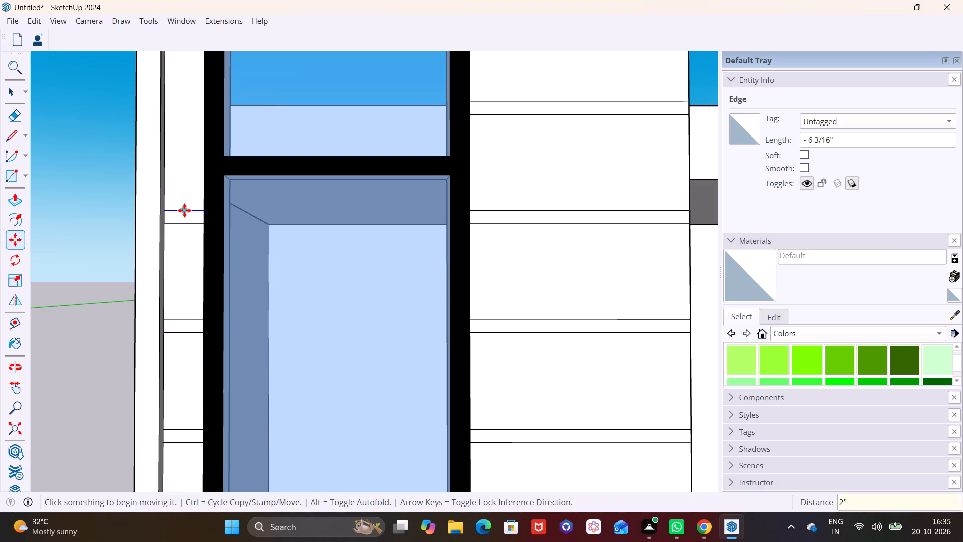
# Copy the eighth band's upper line on the narrow outer strip 15" upward, and copy the new line 2" higher for a ninth band.
pyautogui.click(184, 210)
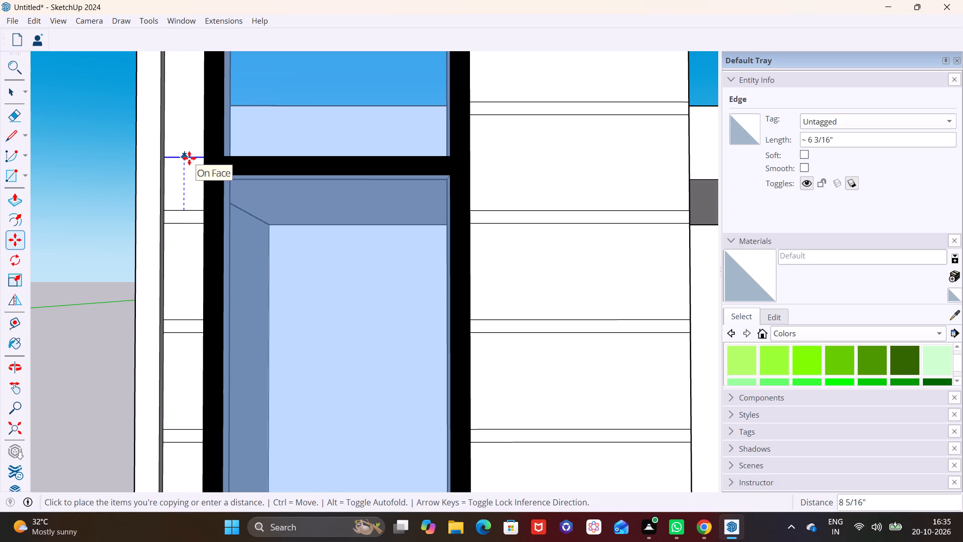
pyautogui.write('15"')
pyautogui.press('Return')
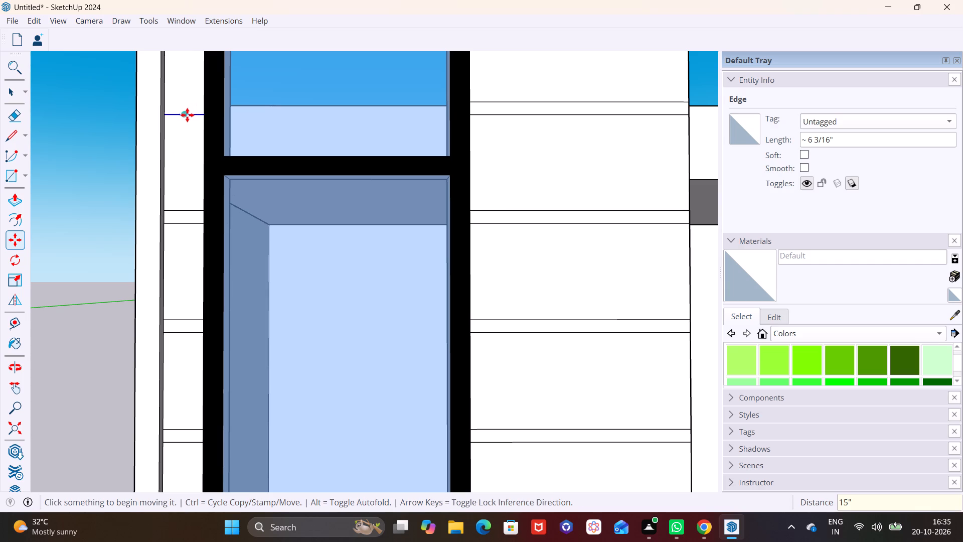
pyautogui.click(186, 115)
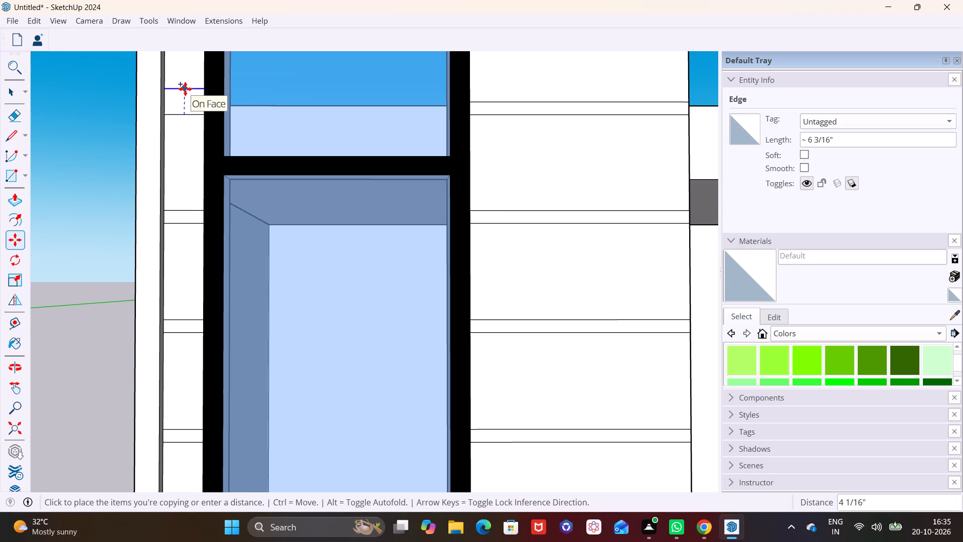
pyautogui.write('2"')
pyautogui.press('Return')
# Copy the ninth band's upper line on the narrow outer strip 15" upward, and copy the new line 2" higher for a tenth band.
pyautogui.scroll(-7, 198, 91)
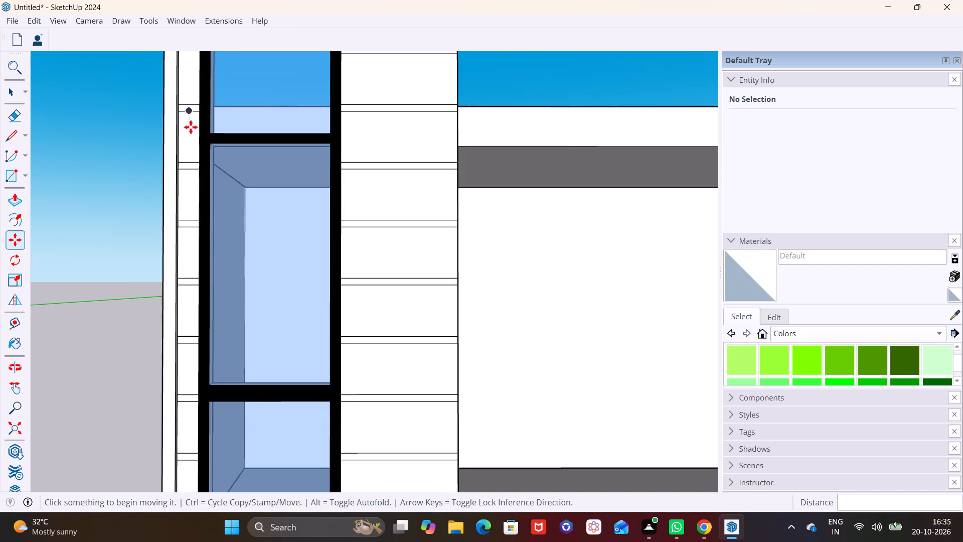
pyautogui.scroll(-2, 191, 127)
pyautogui.keyDown('shift'); pyautogui.moveTo(197, 134); pyautogui.dragTo(206, 407, button='middle'); pyautogui.keyUp('shift')
pyautogui.scroll(8, 200, 399)
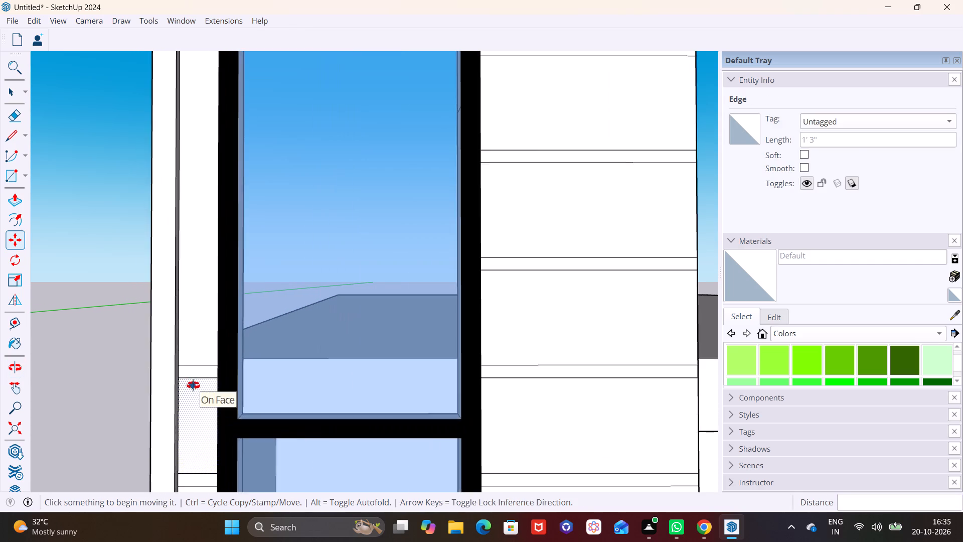
pyautogui.moveTo(193, 385); pyautogui.dragTo(149, 463, button='middle')
pyautogui.keyDown('shift'); pyautogui.moveTo(199, 399); pyautogui.dragTo(170, 487, button='middle'); pyautogui.keyUp('shift')
pyautogui.moveTo(201, 438); pyautogui.dragTo(227, 409, button='middle')
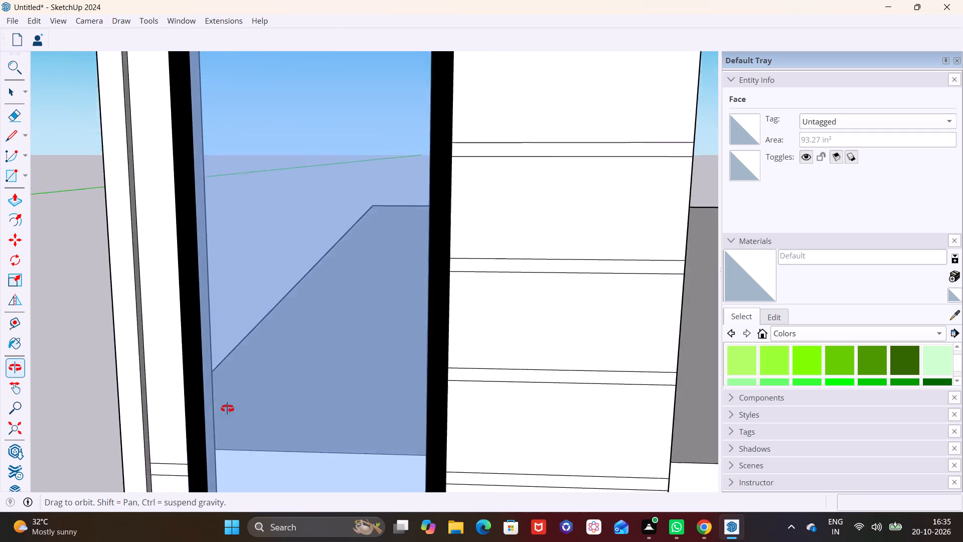
pyautogui.moveTo(227, 409); pyautogui.dragTo(236, 395, button='middle')
pyautogui.keyDown('shift'); pyautogui.moveTo(228, 399); pyautogui.dragTo(209, 282, button='middle'); pyautogui.keyUp('shift')
pyautogui.scroll(3, 135, 331)
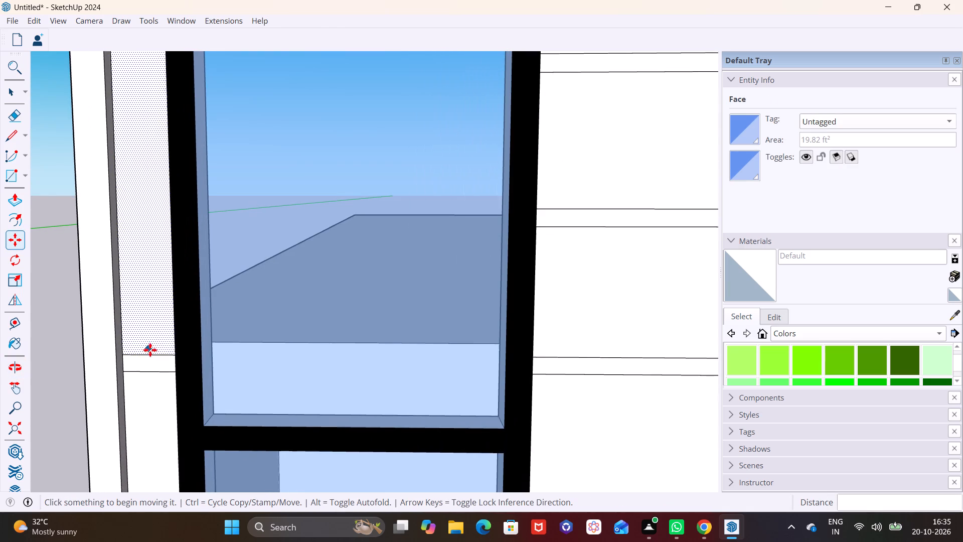
pyautogui.click(153, 355)
pyautogui.press('m')
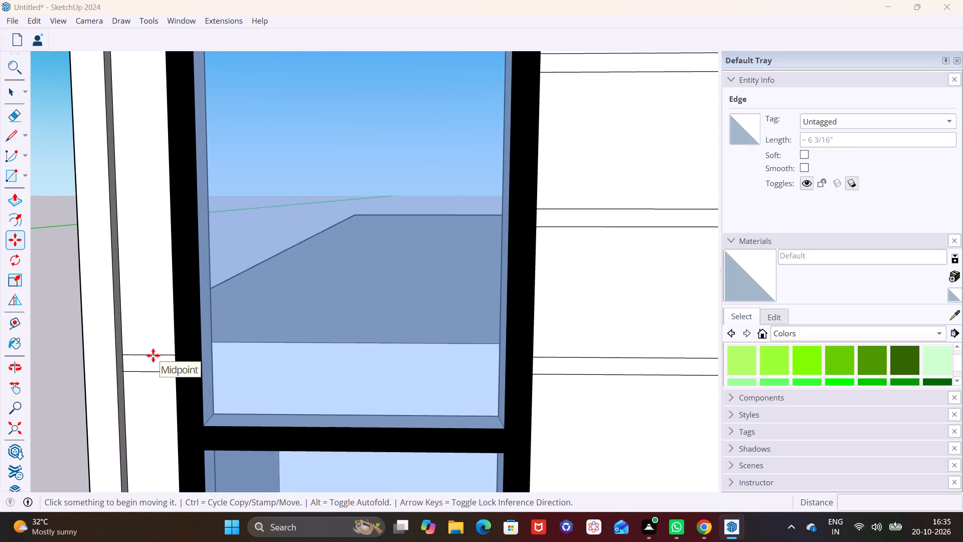
pyautogui.click(150, 355)
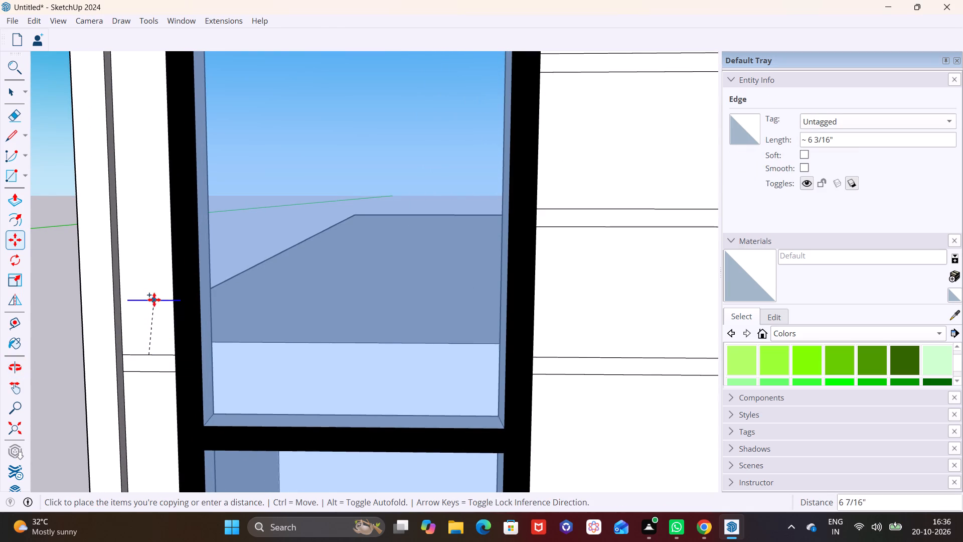
pyautogui.write('15"')
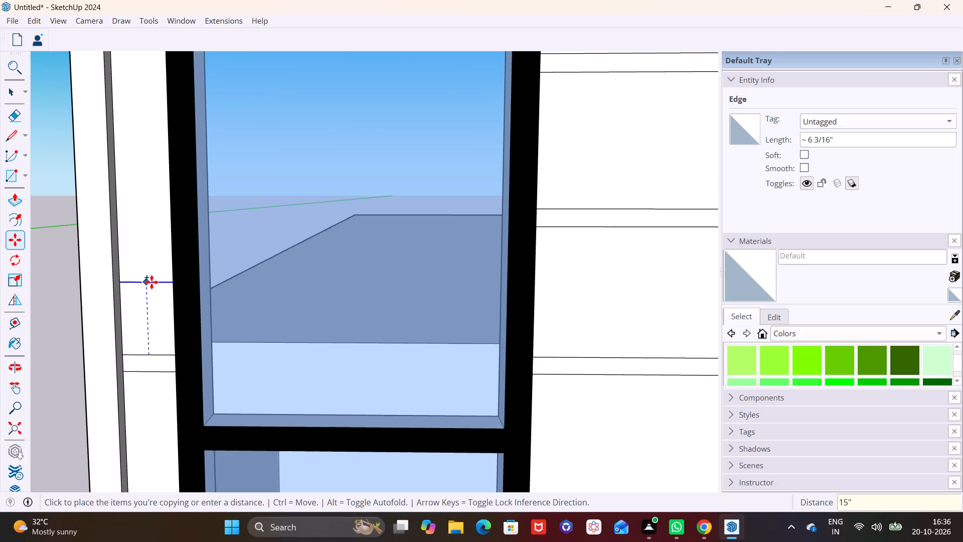
pyautogui.press('Return')
pyautogui.click(144, 225)
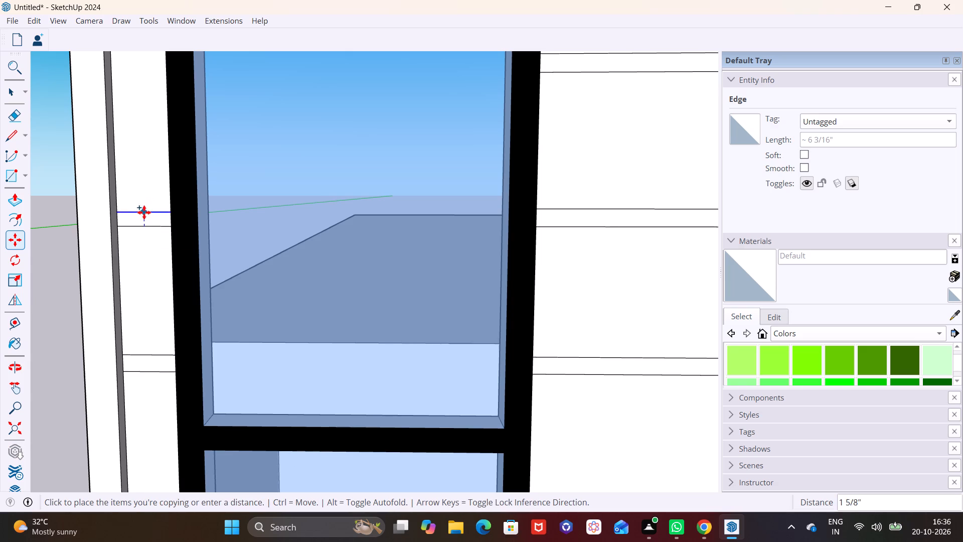
pyautogui.write('2"')
pyautogui.press('Return')
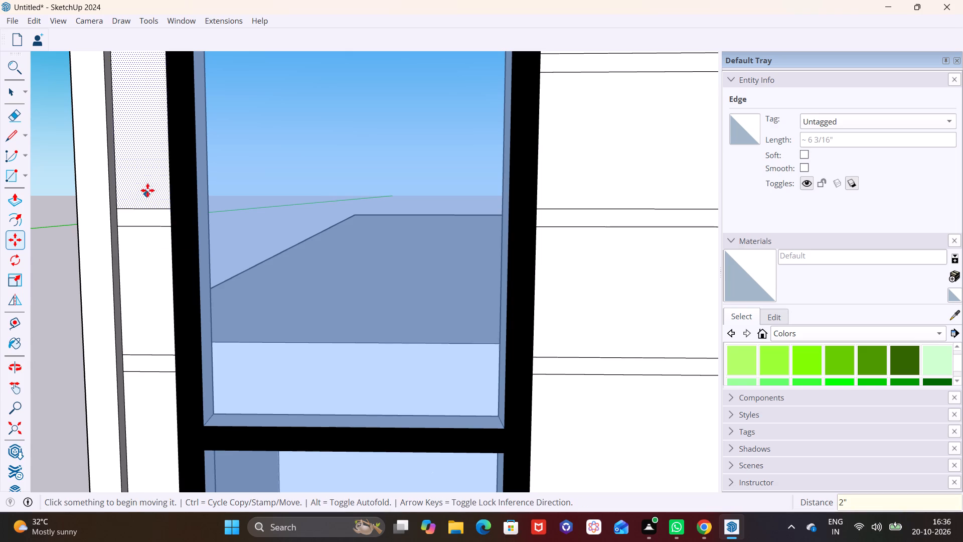
# Copy the tenth band's upper line on the narrow outer strip 15" upward, and copy the new line 2" higher for an eleventh band.
pyautogui.click(140, 208)
pyautogui.write('15')
pyautogui.hotkey('shift', '"')
pyautogui.press('Return')
pyautogui.scroll(-3, 148, 150)
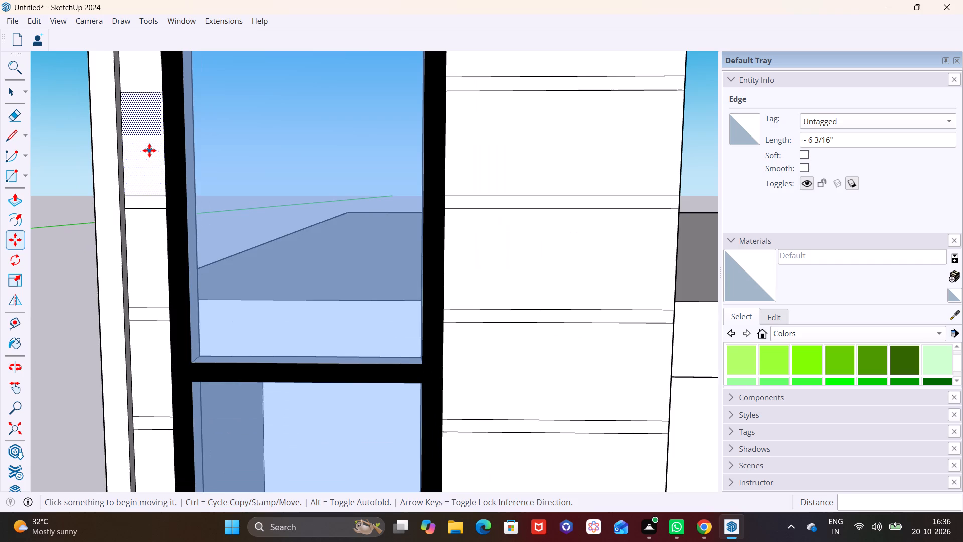
pyautogui.scroll(-2, 149, 150)
pyautogui.keyDown('shift'); pyautogui.moveTo(159, 189); pyautogui.dragTo(166, 372, button='middle'); pyautogui.keyUp('shift')
pyautogui.keyDown('shift'); pyautogui.scroll(-1, 166, 372); pyautogui.keyUp('shift')
pyautogui.scroll(5, 138, 282)
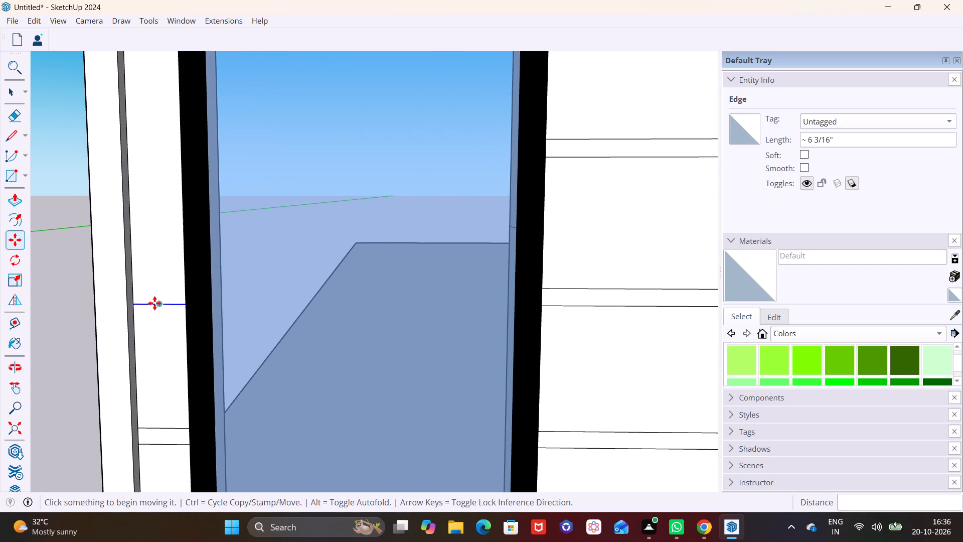
pyautogui.click(161, 304)
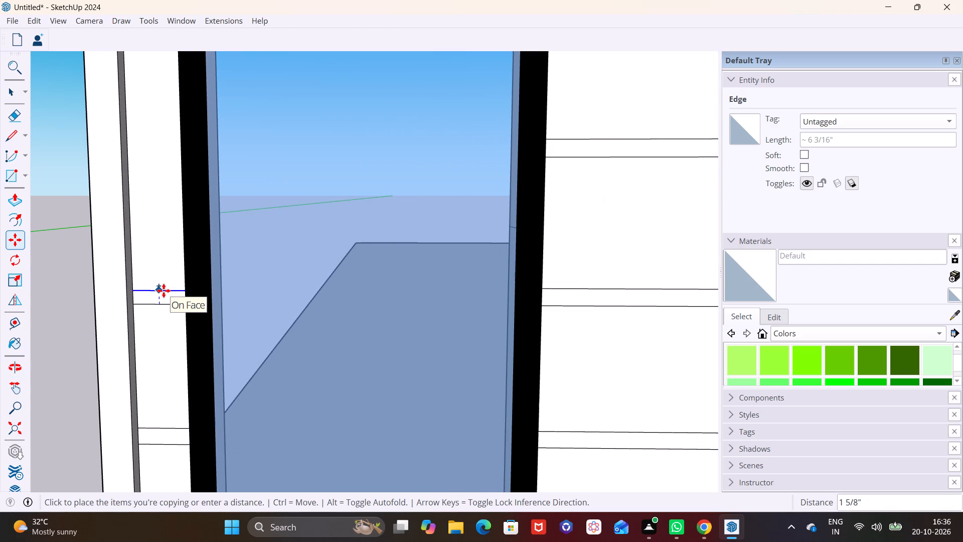
pyautogui.write('2"')
pyautogui.press('Return')
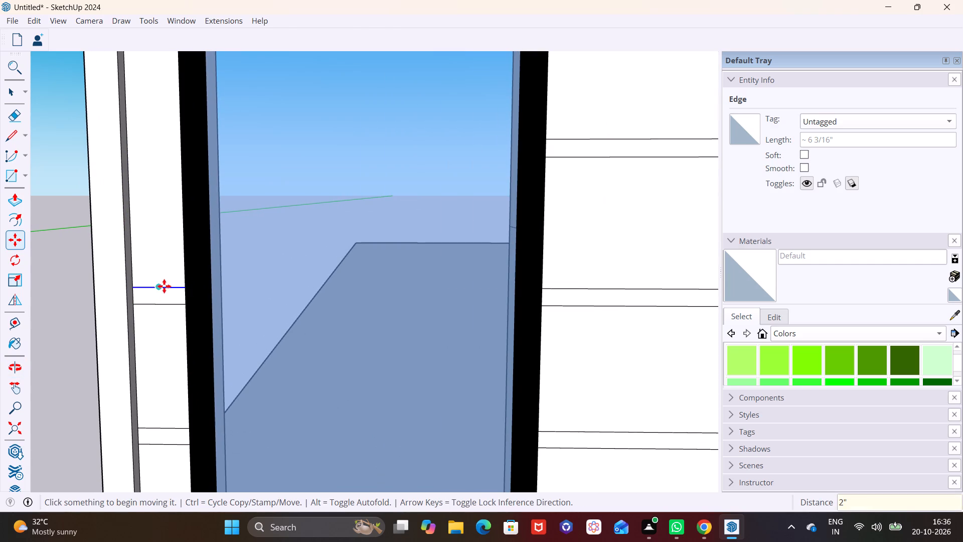
# Copy the eleventh band's upper line on the narrow outer strip 15" upward, and copy the new line 2" higher for a twelfth band.
pyautogui.click(158, 286)
pyautogui.press('1')
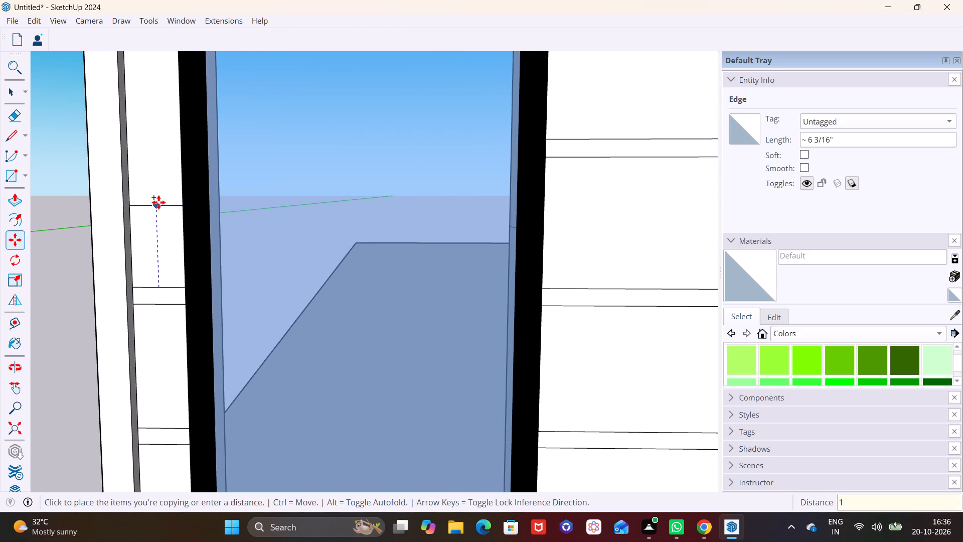
pyautogui.write('5"')
pyautogui.press('Return')
pyautogui.click(154, 158)
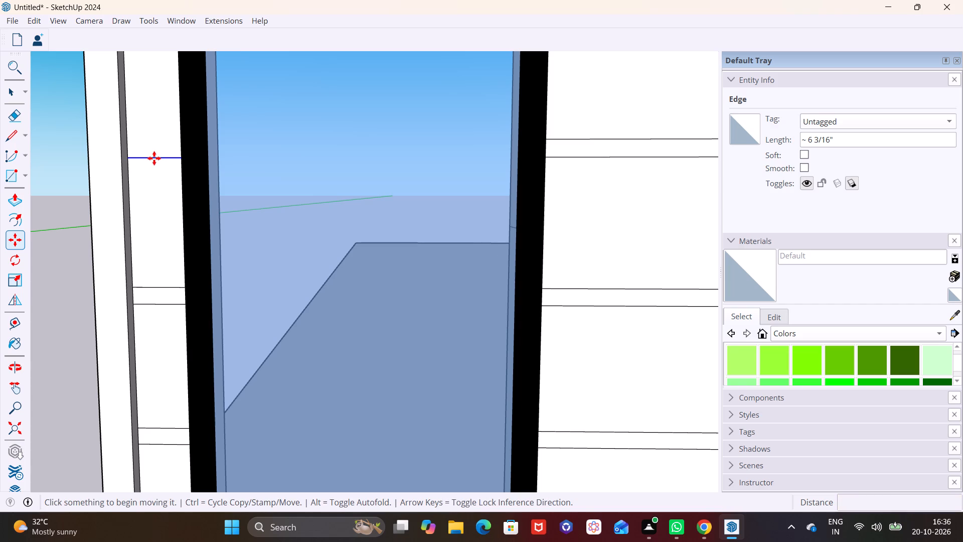
pyautogui.write('2"')
pyautogui.press('Return')
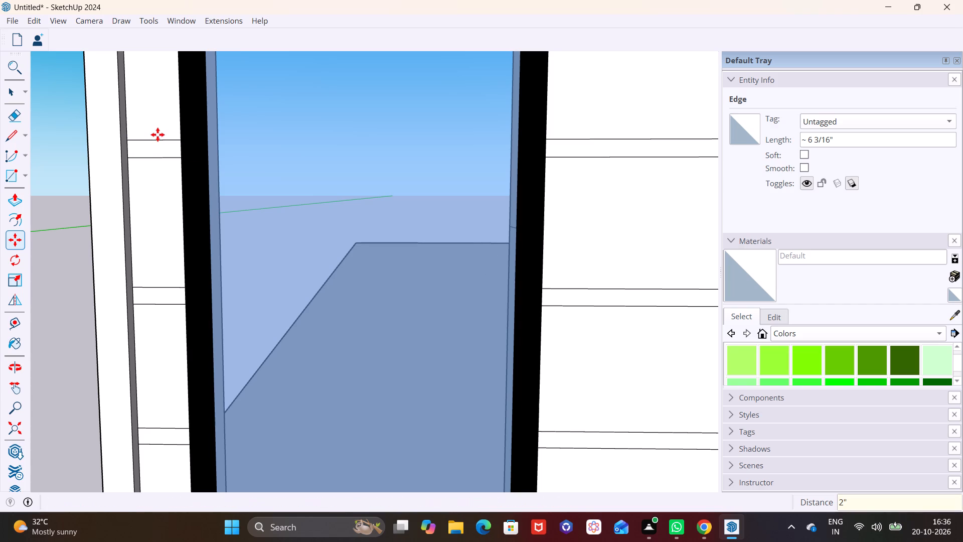
# Copy the twelfth band's upper line on the narrow outer strip 15" upward as the thirteenth band's lower line.
pyautogui.scroll(-8, 164, 160)
pyautogui.keyDown('shift'); pyautogui.moveTo(171, 185); pyautogui.dragTo(178, 386, button='middle'); pyautogui.keyUp('shift')
pyautogui.scroll(2, 161, 370)
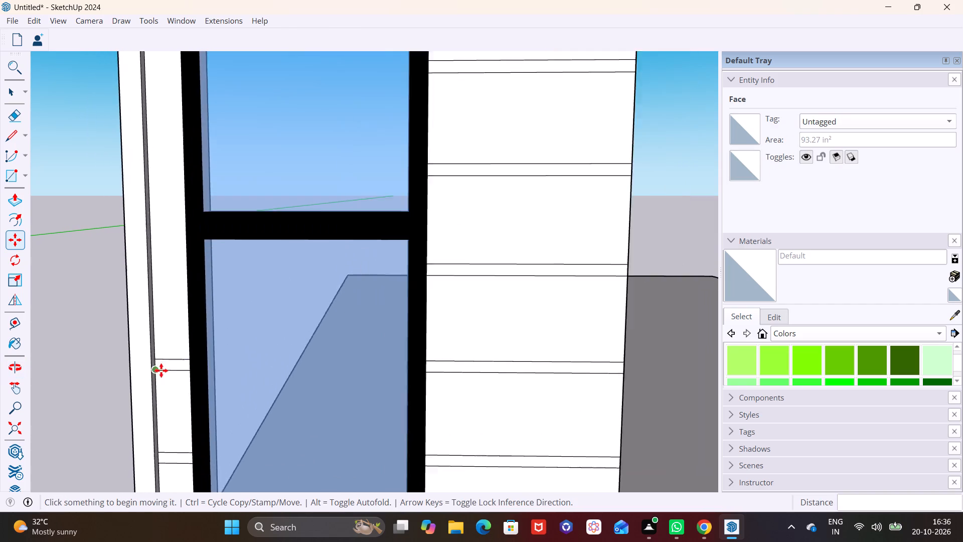
pyautogui.scroll(6, 161, 370)
pyautogui.click(178, 354)
pyautogui.write('15"')
pyautogui.press('Return')
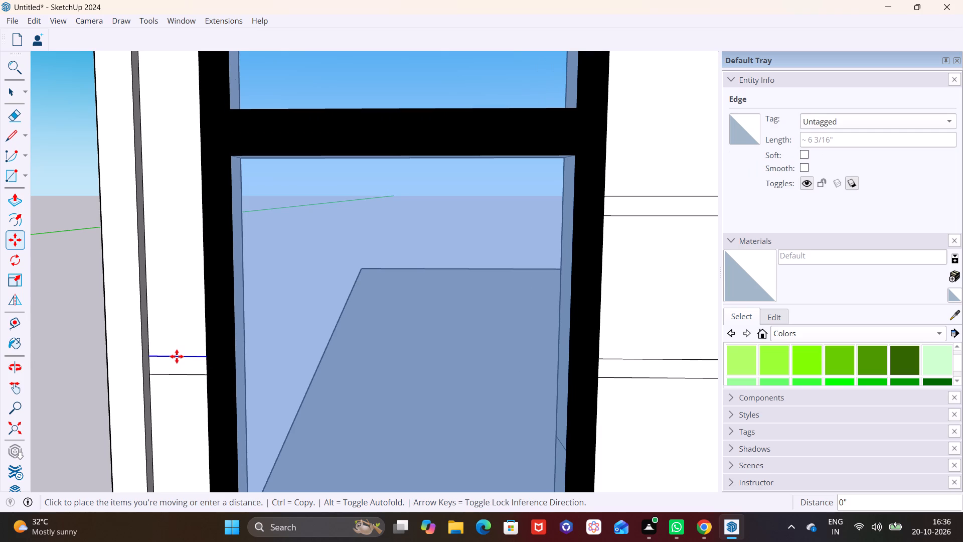
pyautogui.click(177, 356)
pyautogui.click(174, 355)
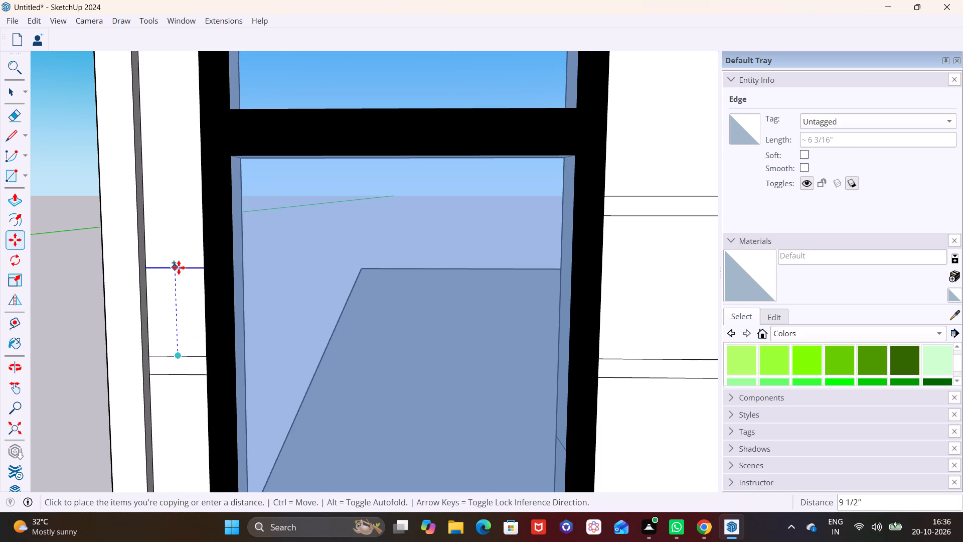
pyautogui.write('15"')
pyautogui.press('Return')
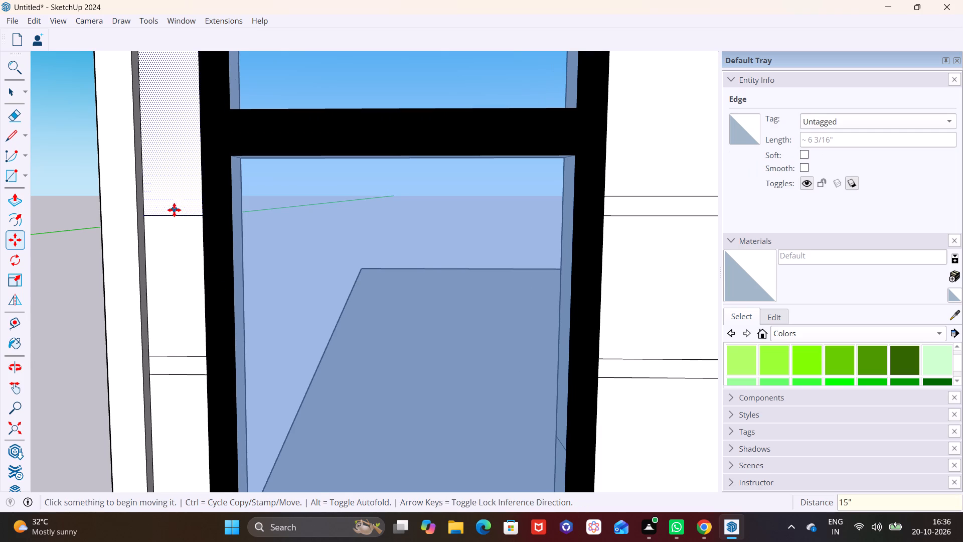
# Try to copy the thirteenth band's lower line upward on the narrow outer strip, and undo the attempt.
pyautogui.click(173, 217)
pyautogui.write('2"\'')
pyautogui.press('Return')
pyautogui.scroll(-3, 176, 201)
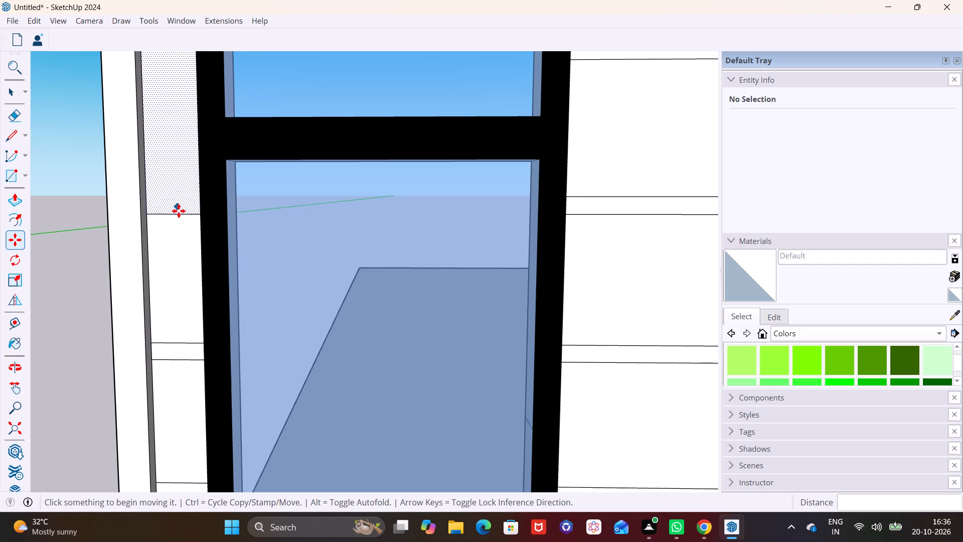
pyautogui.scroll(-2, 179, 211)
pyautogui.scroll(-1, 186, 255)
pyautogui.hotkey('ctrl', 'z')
# Copy the thirteenth band's lower line on the narrow outer strip 2" upward to complete the band.
pyautogui.scroll(2, 178, 222)
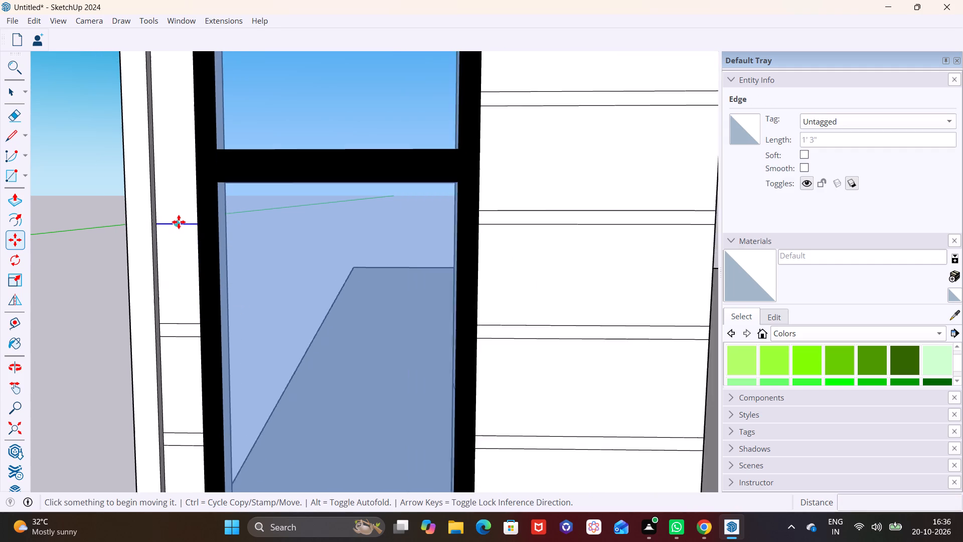
pyautogui.scroll(5, 179, 222)
pyautogui.click(176, 225)
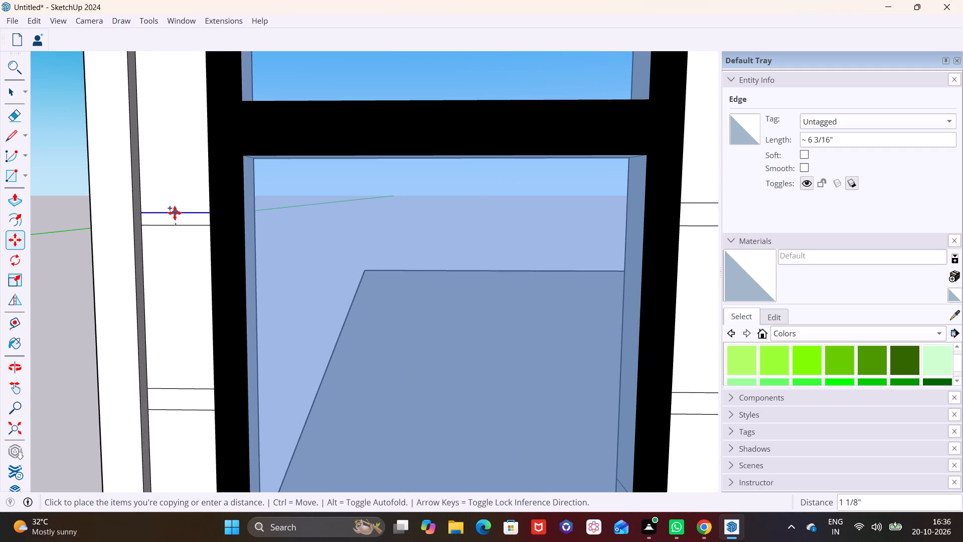
pyautogui.write('2"')
pyautogui.press('Return')
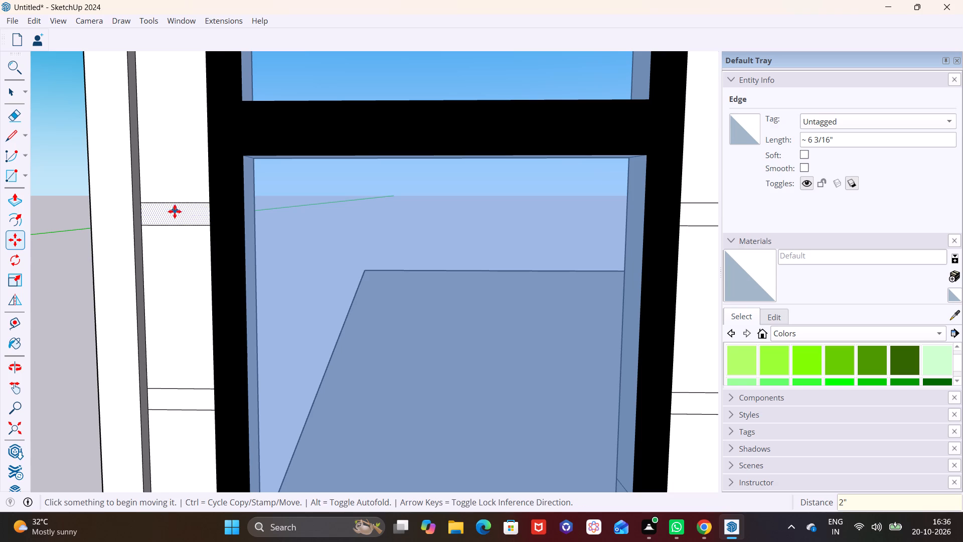
# Copy the thirteenth band's upper line on the narrow outer strip 15" upward, and copy the new line 2" higher for a fourteenth band.
pyautogui.scroll(-4, 179, 213)
pyautogui.keyDown('shift'); pyautogui.moveTo(198, 231); pyautogui.dragTo(145, 482, button='middle'); pyautogui.keyUp('shift')
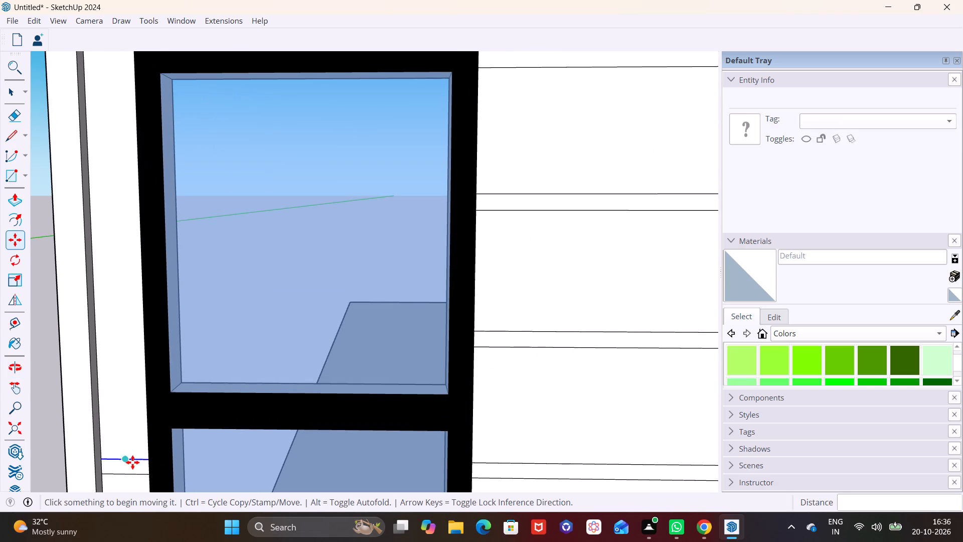
pyautogui.click(126, 458)
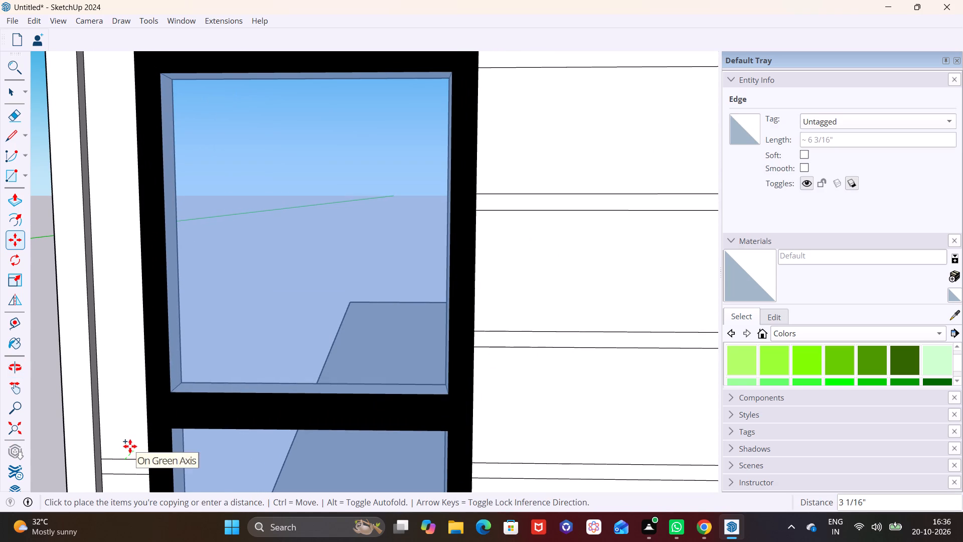
pyautogui.click(130, 446)
pyautogui.click(122, 459)
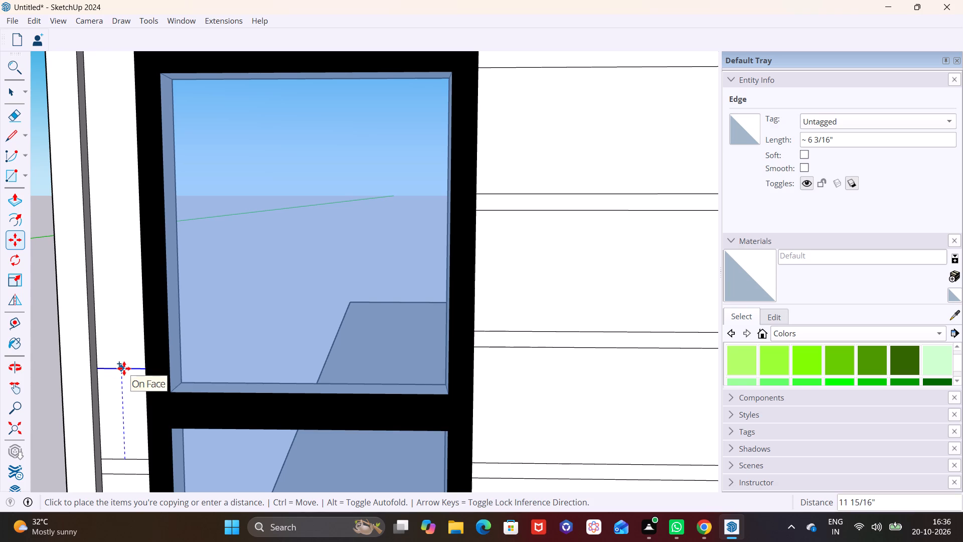
pyautogui.write('15"')
pyautogui.press('Return')
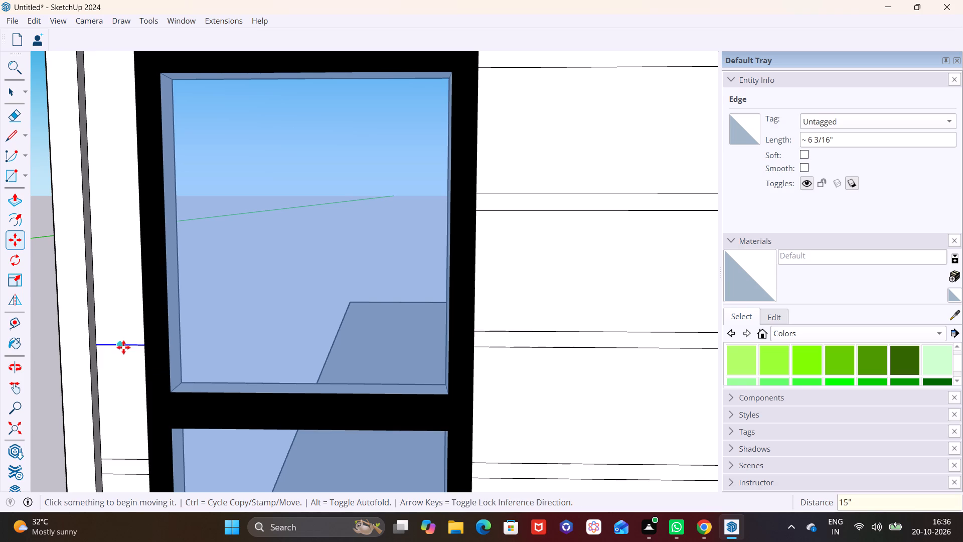
pyautogui.click(116, 343)
pyautogui.click(120, 344)
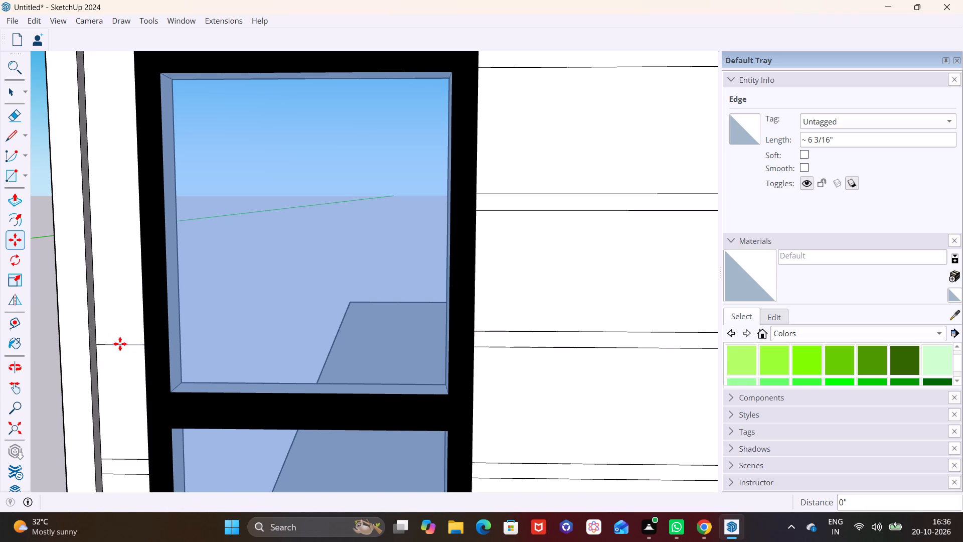
pyautogui.click(120, 344)
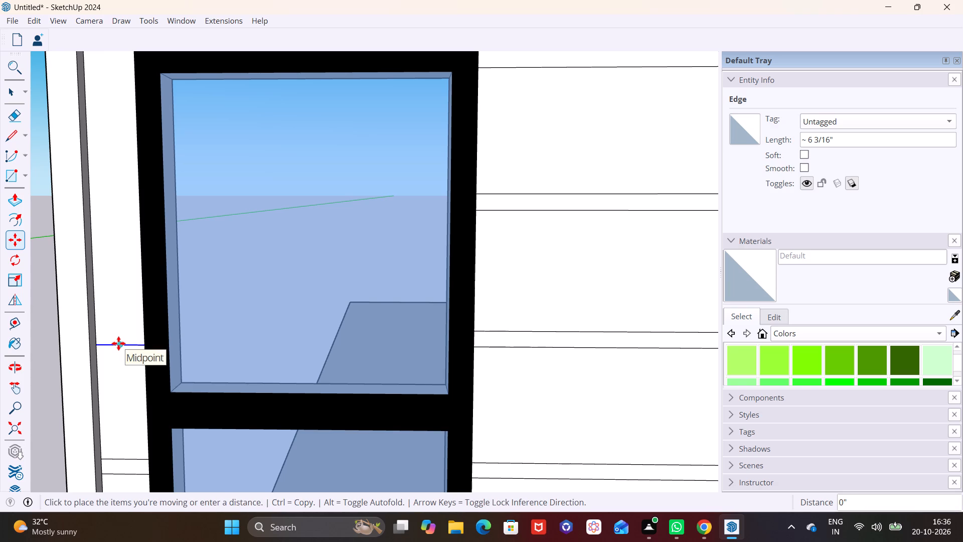
pyautogui.click(118, 343)
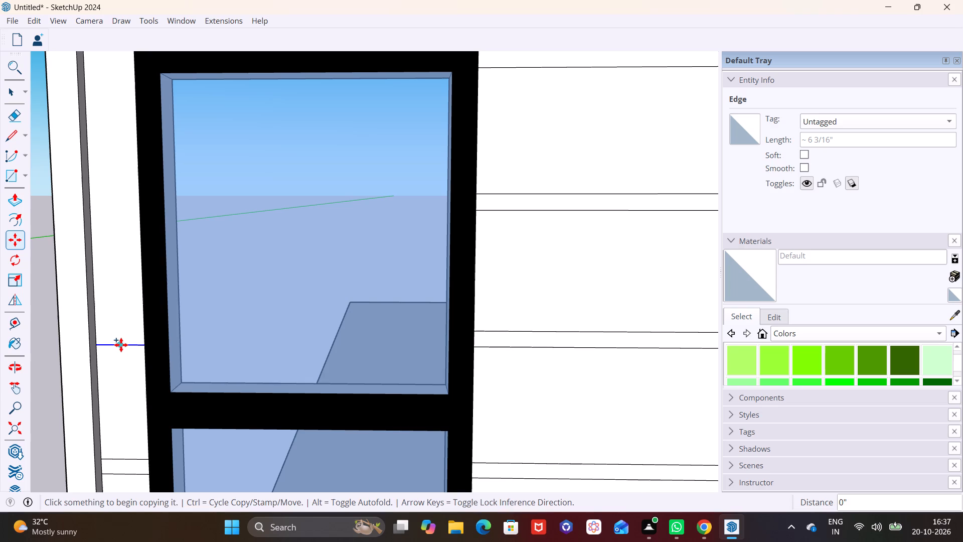
pyautogui.click(121, 345)
pyautogui.click(120, 344)
pyautogui.click(120, 344)
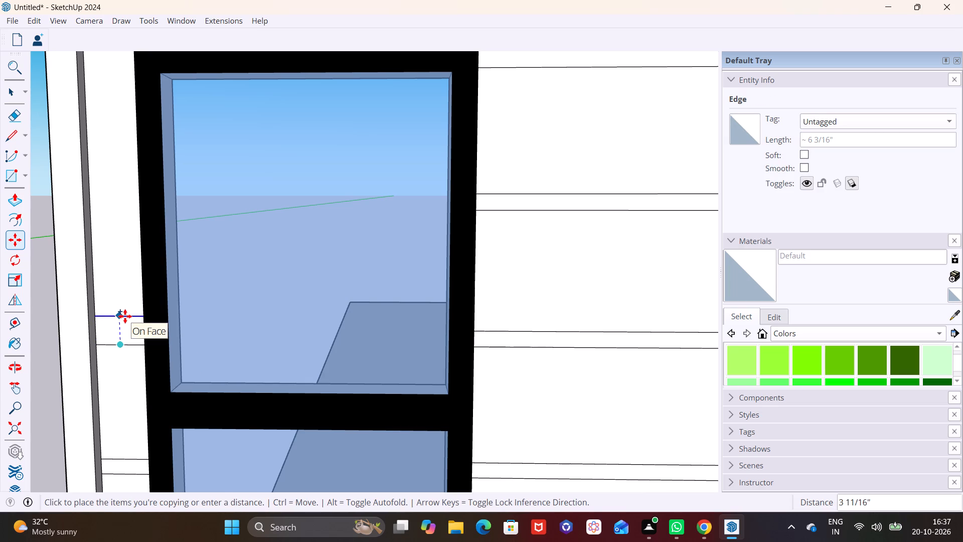
pyautogui.write('2"')
pyautogui.press('Return')
# Copy the fourteenth band's upper line on the narrow outer strip 15" upward, and copy the new line 2" higher for a fifteenth band.
pyautogui.click(121, 328)
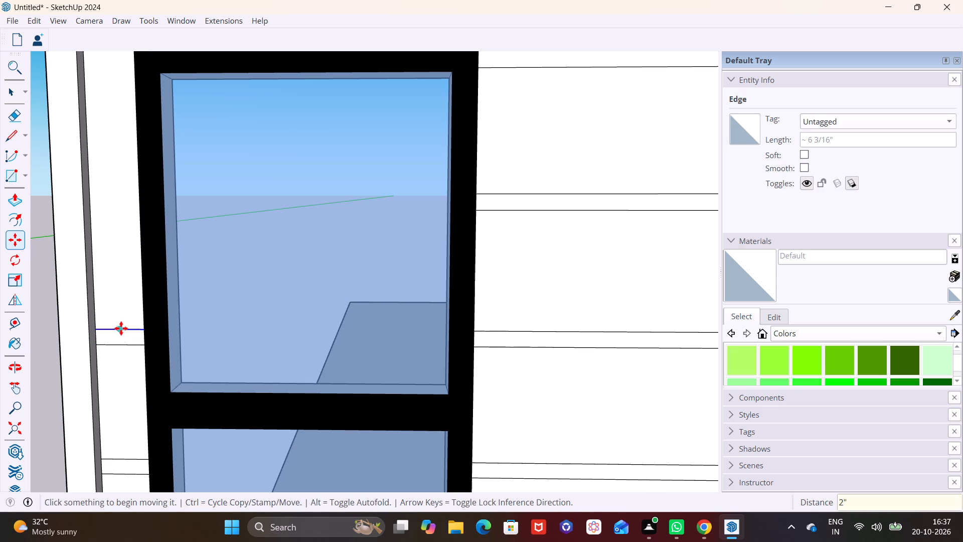
pyautogui.write('15"')
pyautogui.press('Return')
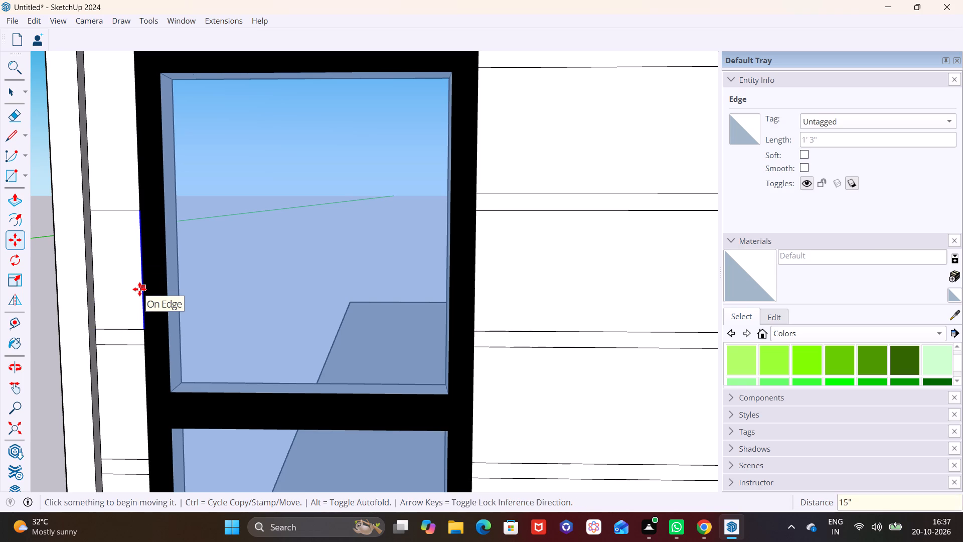
pyautogui.click(114, 209)
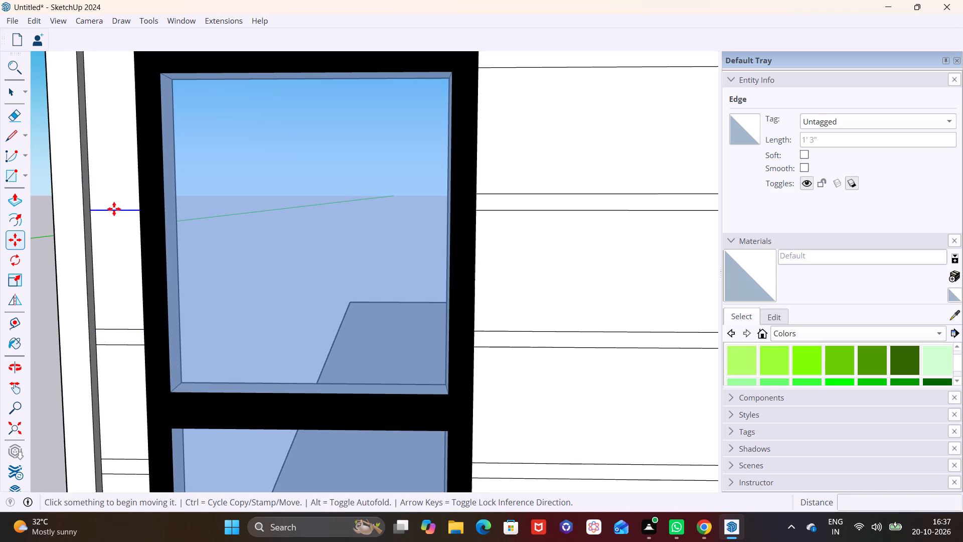
pyautogui.write('2"')
pyautogui.press('Return')
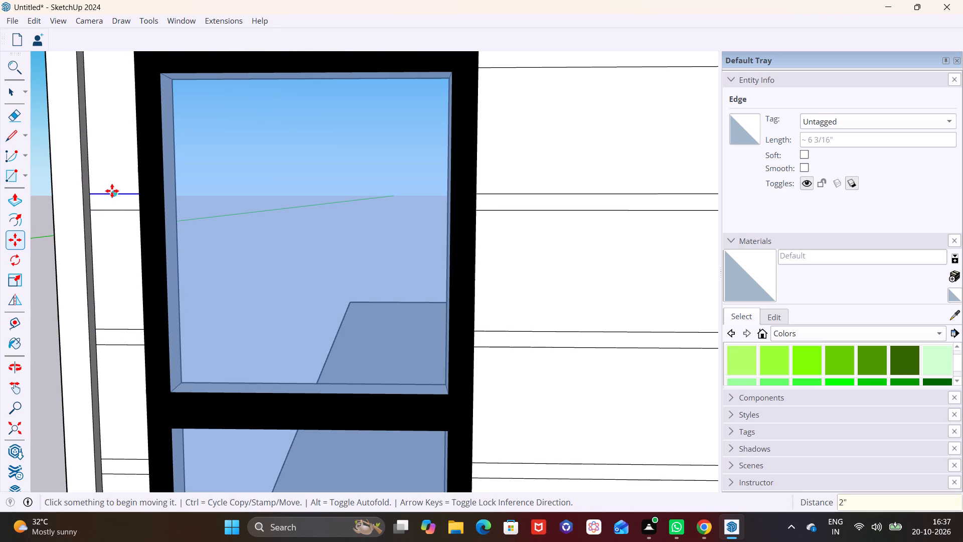
# Copy the fifteenth band's upper line on the narrow outer strip 15" upward, and copy the new line 2" higher for a sixteenth band.
pyautogui.scroll(-6, 112, 190)
pyautogui.keyDown('shift'); pyautogui.moveTo(112, 189); pyautogui.dragTo(131, 301, button='middle'); pyautogui.keyUp('shift')
pyautogui.scroll(4, 130, 301)
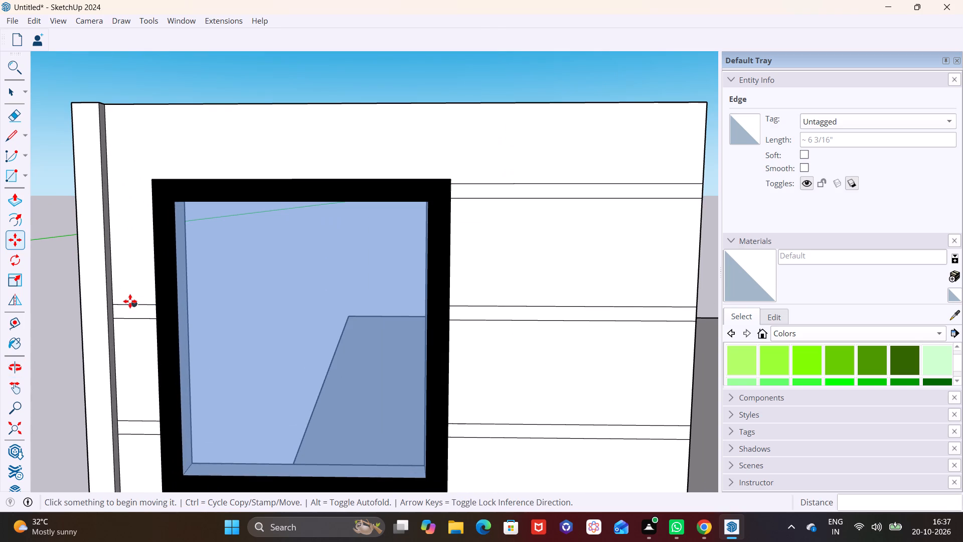
pyautogui.click(135, 303)
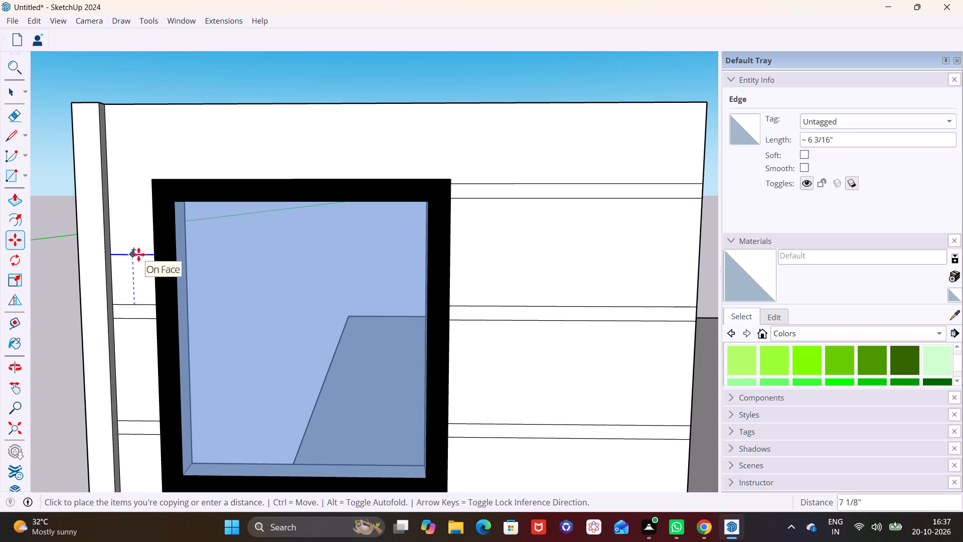
pyautogui.write('15"')
pyautogui.press('Return')
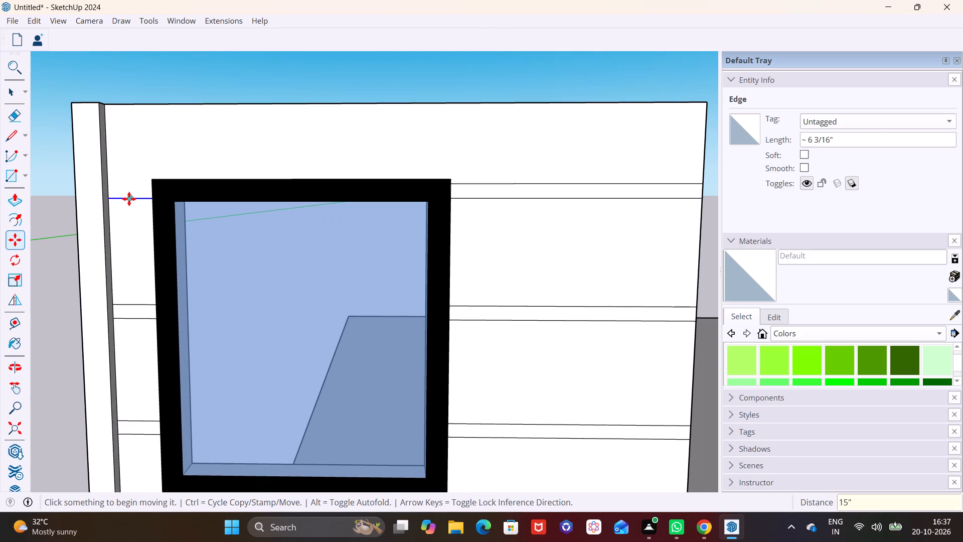
pyautogui.click(129, 199)
pyautogui.write('2"')
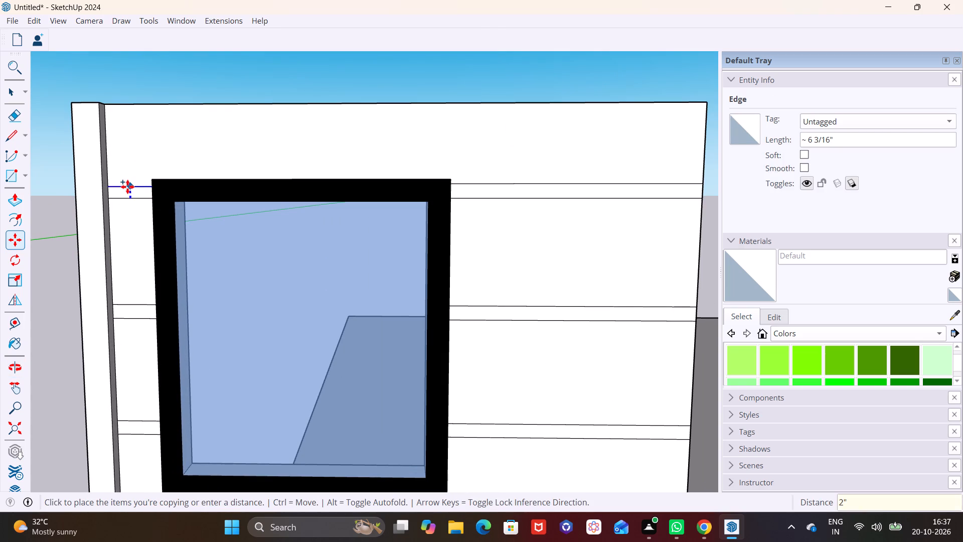
pyautogui.press('Return')
pyautogui.scroll(-6, 160, 170)
pyautogui.scroll(-3, 309, 260)
pyautogui.press('space')
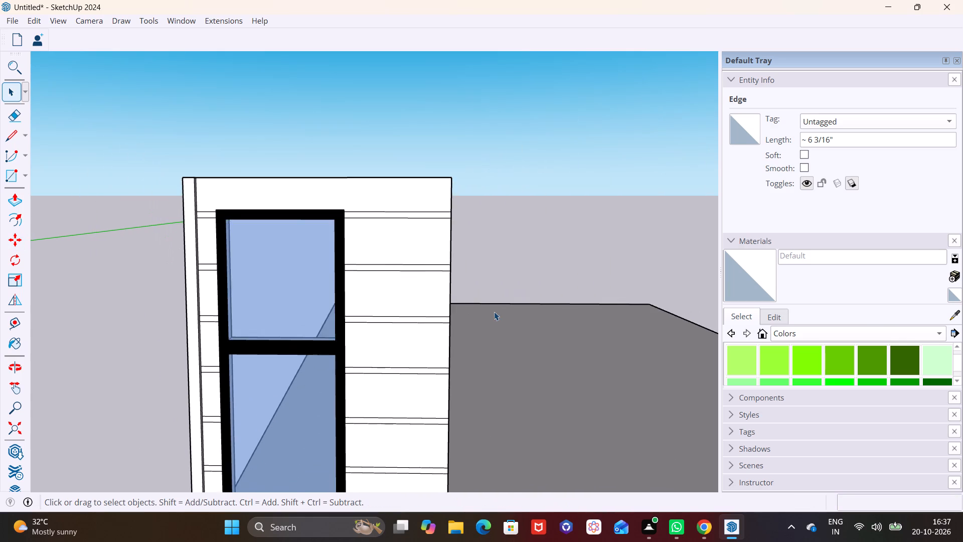
# Examine the banding on both sides of the glazed facade panel in relation to the whole building.
pyautogui.scroll(-3, 494, 312)
pyautogui.keyDown('shift'); pyautogui.moveTo(492, 325); pyautogui.dragTo(469, 252, button='middle'); pyautogui.keyUp('shift')
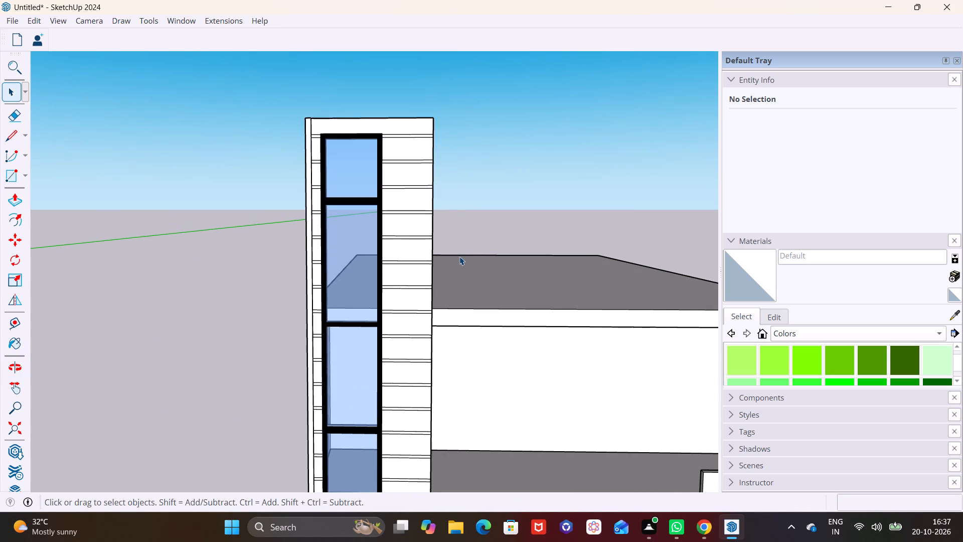
pyautogui.scroll(-6, 458, 256)
pyautogui.moveTo(485, 322); pyautogui.dragTo(492, 338, button='middle')
pyautogui.scroll(-1, 492, 338)
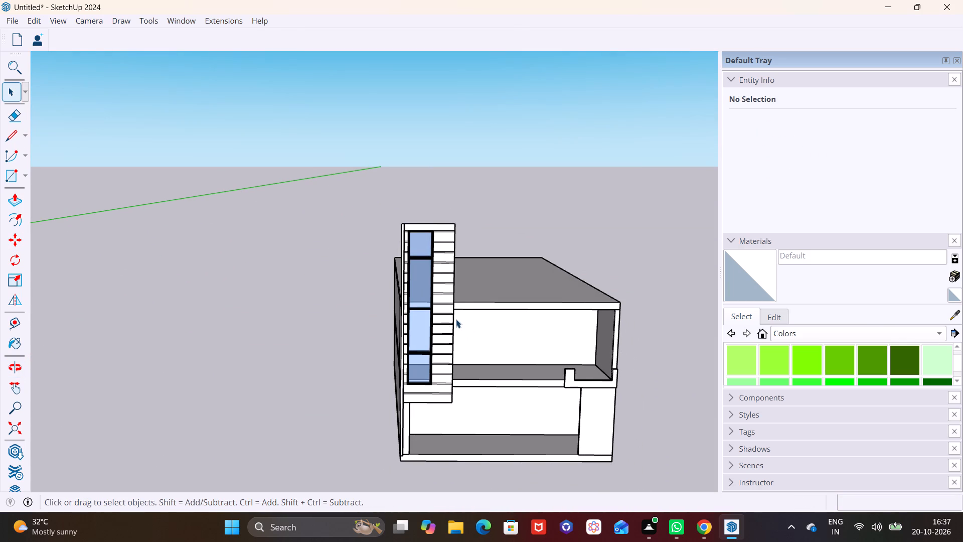
pyautogui.keyDown('shift'); pyautogui.moveTo(447, 317); pyautogui.dragTo(355, 231, button='middle'); pyautogui.keyUp('shift')
pyautogui.moveTo(317, 215); pyautogui.dragTo(311, 167, button='middle')
pyautogui.scroll(-1, 388, 252)
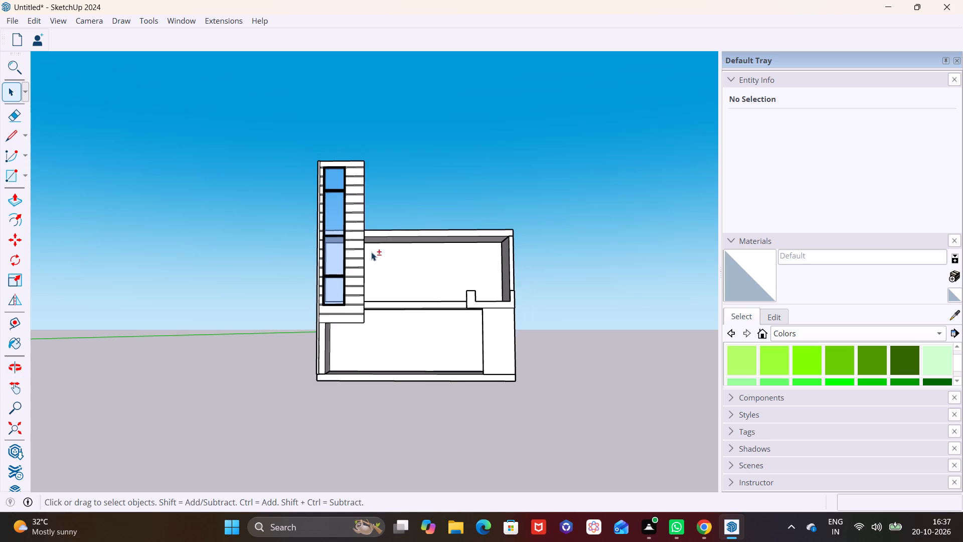
# Examine the front elevation around the glazed facade panel and both storeys' open bays.
pyautogui.keyDown('shift'); pyautogui.moveTo(363, 251); pyautogui.dragTo(268, 267, button='middle'); pyautogui.keyUp('shift')
pyautogui.scroll(9, 226, 244)
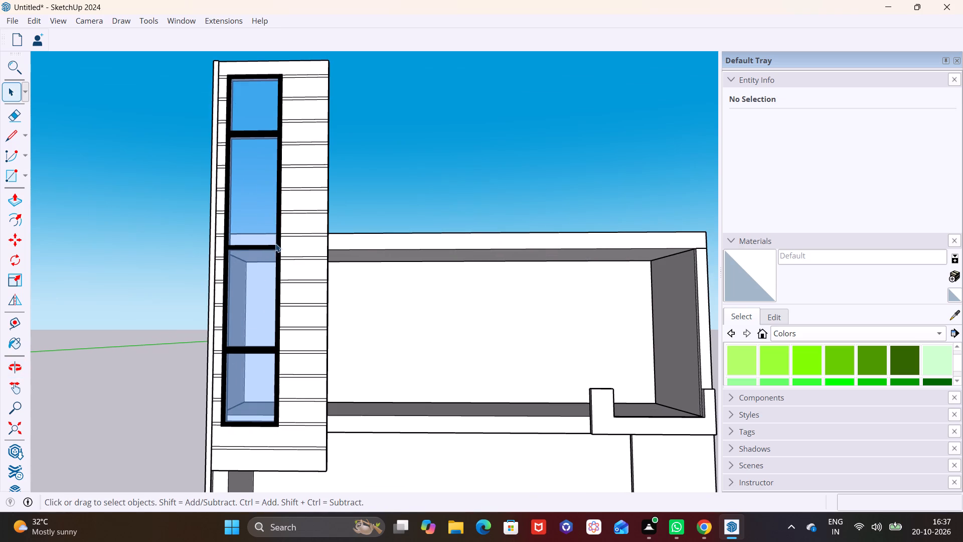
pyautogui.scroll(-8, 307, 248)
pyautogui.keyDown('shift'); pyautogui.moveTo(317, 263); pyautogui.dragTo(298, 238, button='middle'); pyautogui.keyUp('shift')
pyautogui.keyDown('shift'); pyautogui.moveTo(266, 231); pyautogui.dragTo(203, 247, button='middle'); pyautogui.keyUp('shift')
pyautogui.moveTo(252, 257); pyautogui.dragTo(272, 311, button='middle')
pyautogui.keyDown('shift'); pyautogui.moveTo(271, 307); pyautogui.dragTo(244, 285, button='middle'); pyautogui.keyUp('shift')
pyautogui.moveTo(235, 313); pyautogui.dragTo(239, 282, button='middle')
# Draw a rectangle about 1' 11" by 6" on the front edge of the slab between the storeys, between the banded panel and the upstand.
pyautogui.scroll(3, 239, 282)
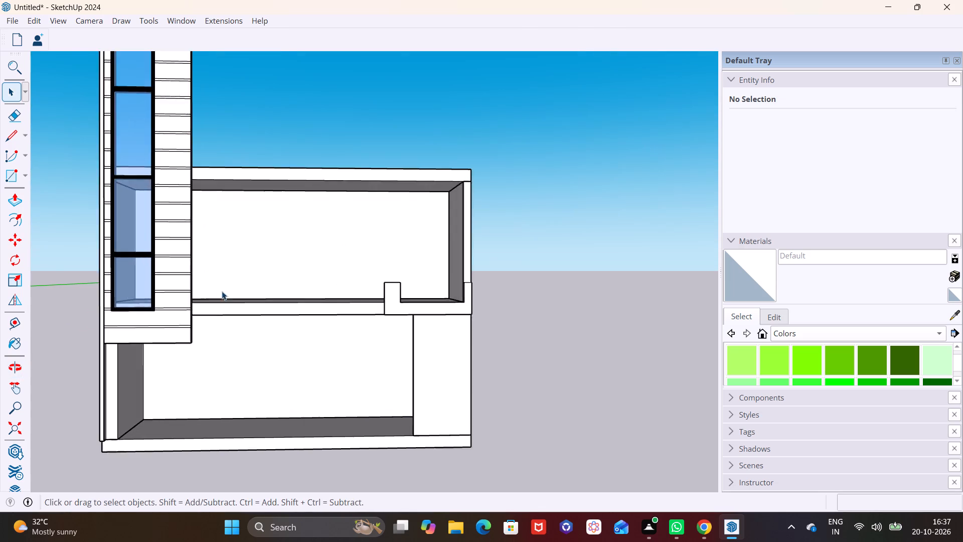
pyautogui.scroll(4, 222, 291)
pyautogui.keyDown('shift'); pyautogui.moveTo(224, 292); pyautogui.dragTo(238, 265, button='middle'); pyautogui.keyUp('shift')
pyautogui.click(23, 173)
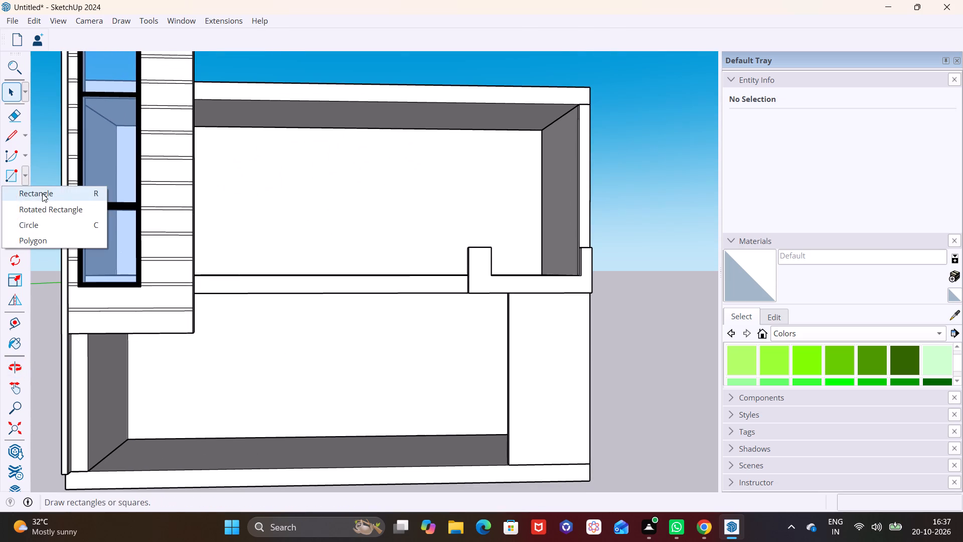
pyautogui.click(42, 193)
pyautogui.scroll(2, 334, 278)
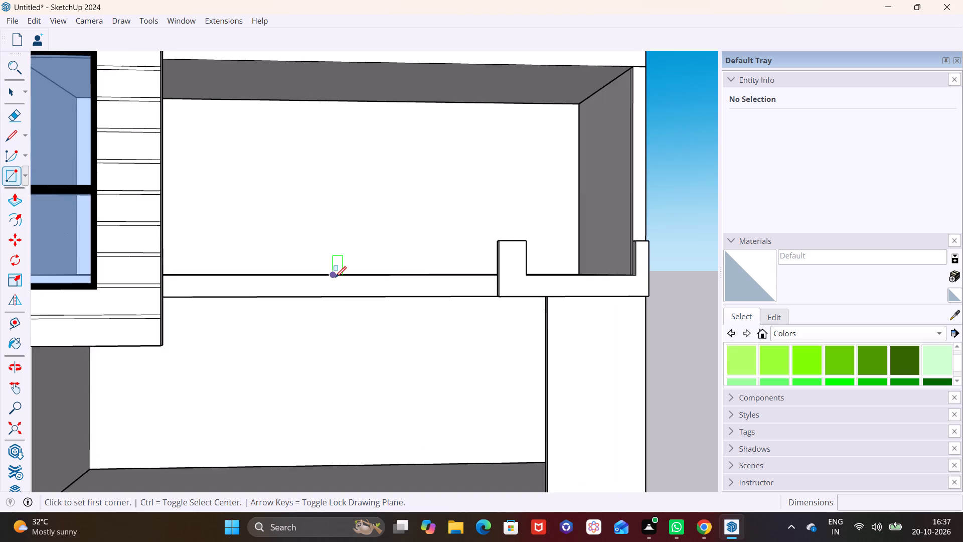
pyautogui.scroll(2, 335, 278)
pyautogui.click(327, 283)
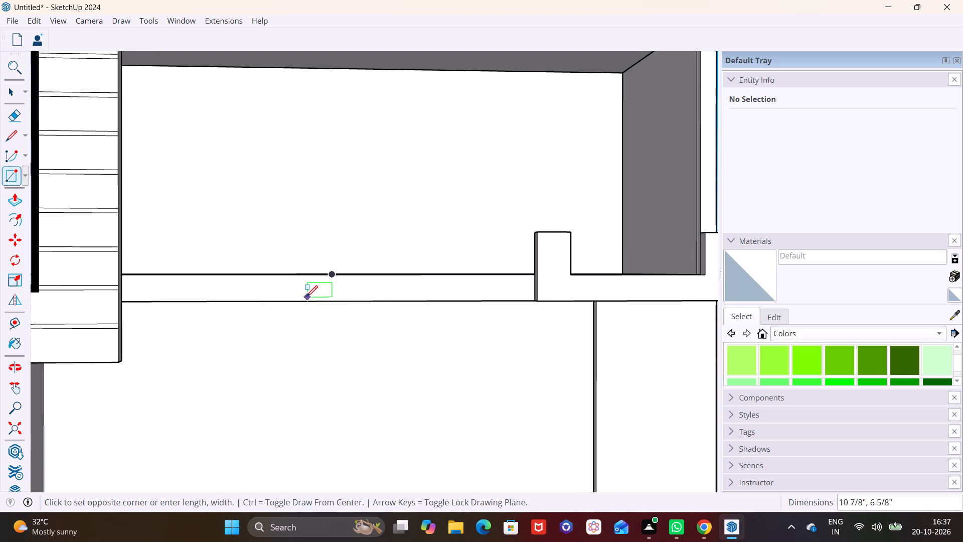
pyautogui.click(282, 296)
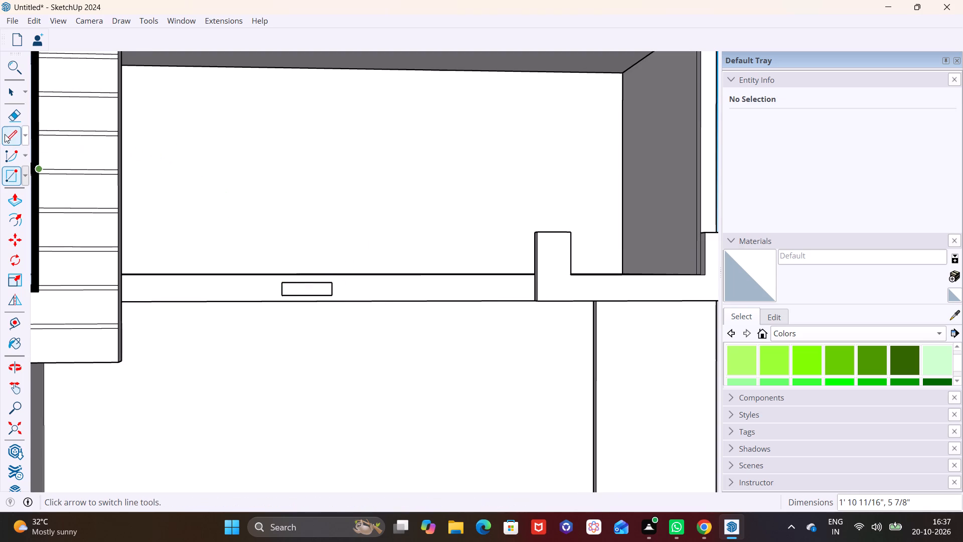
# Extrude the small rectangle on the slab's front edge outward with Push/Pull to form a projecting block.
pyautogui.press('space')
pyautogui.click(300, 288)
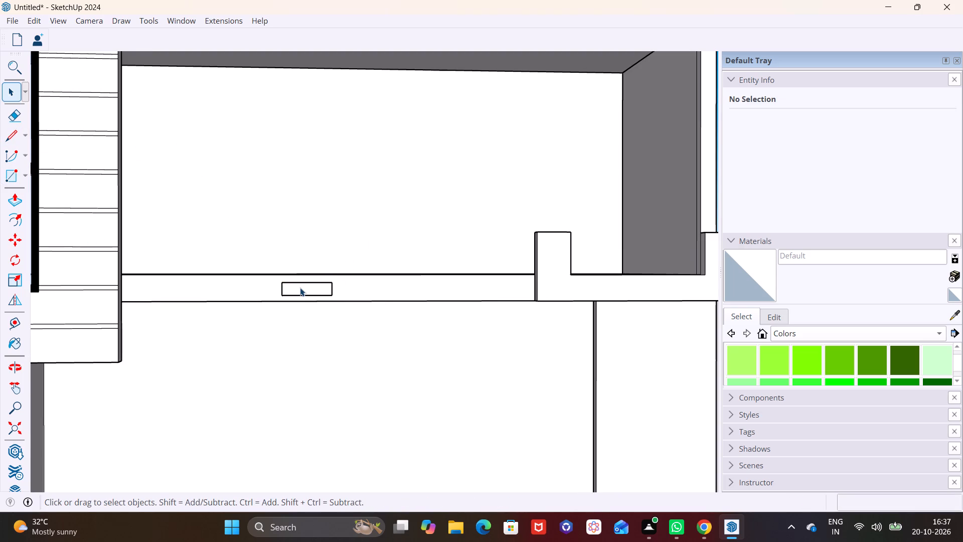
pyautogui.click(302, 288)
pyautogui.tripleClick(302, 288)
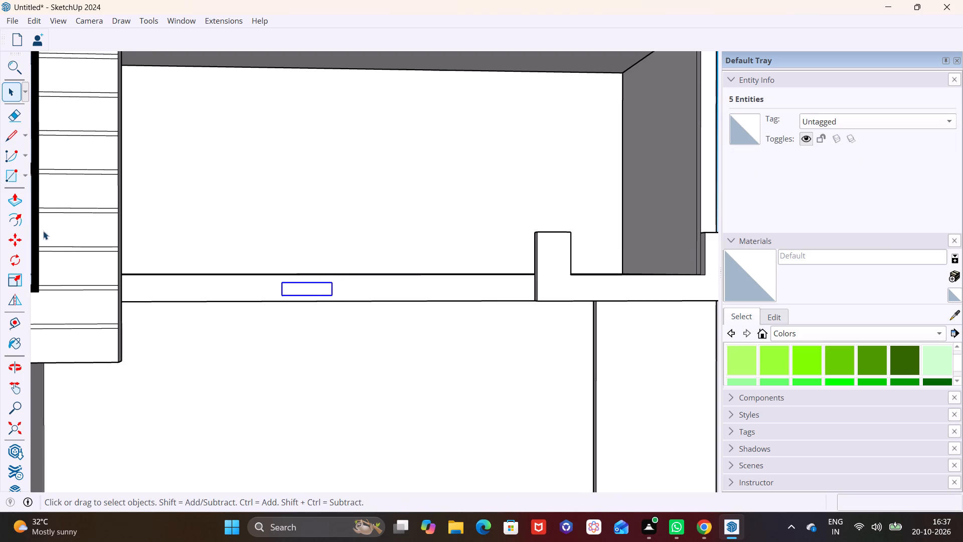
pyautogui.click(14, 199)
pyautogui.click(299, 290)
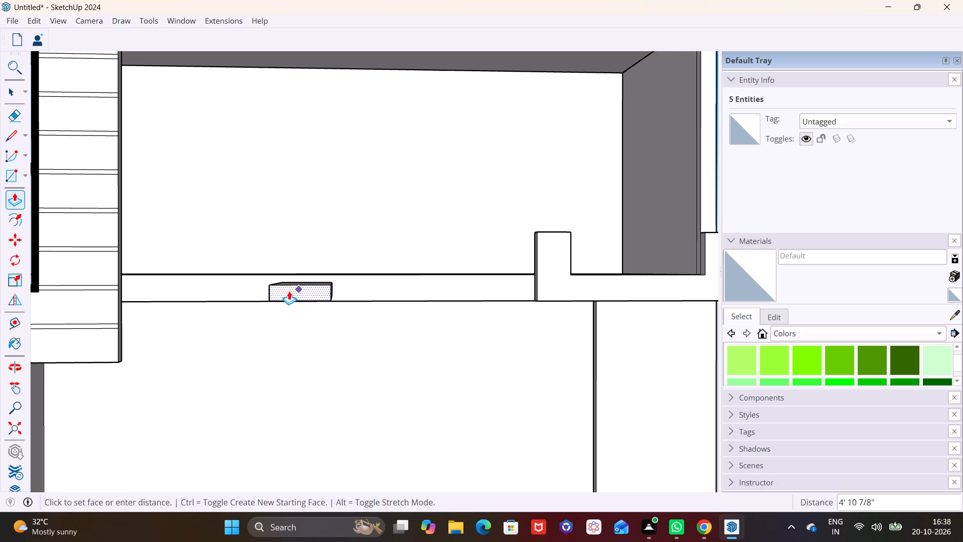
pyautogui.click(291, 288)
# Push the projecting block's front face back toward the slab in stages, the last one by about 2', to leave a short block.
pyautogui.moveTo(317, 303); pyautogui.dragTo(211, 376, button='middle')
pyautogui.click(270, 322)
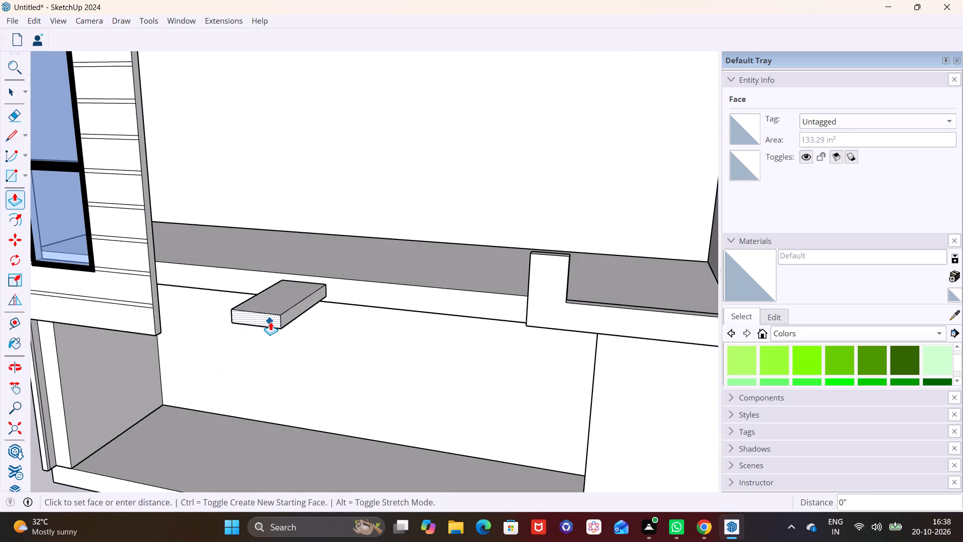
pyautogui.click(260, 318)
pyautogui.click(267, 316)
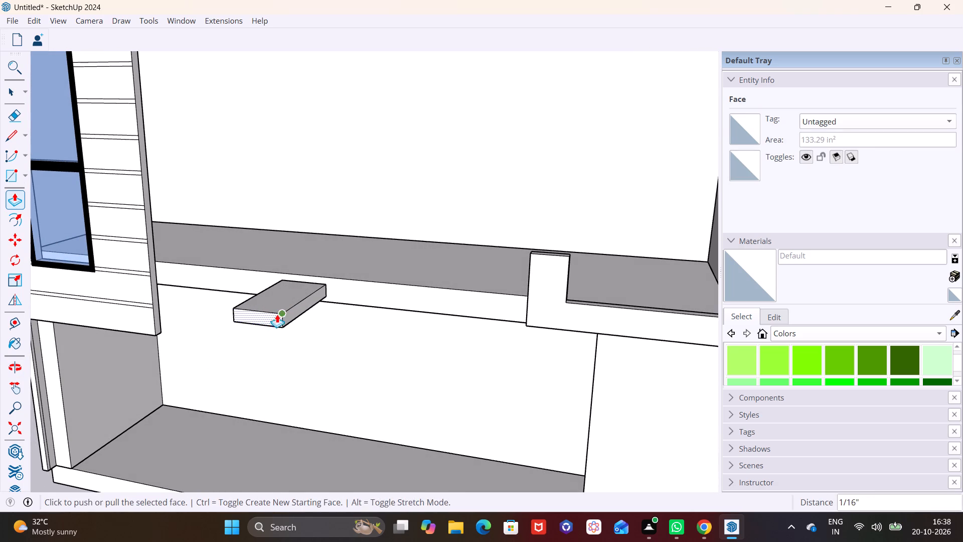
pyautogui.moveTo(272, 318); pyautogui.dragTo(280, 314)
pyautogui.click(279, 311)
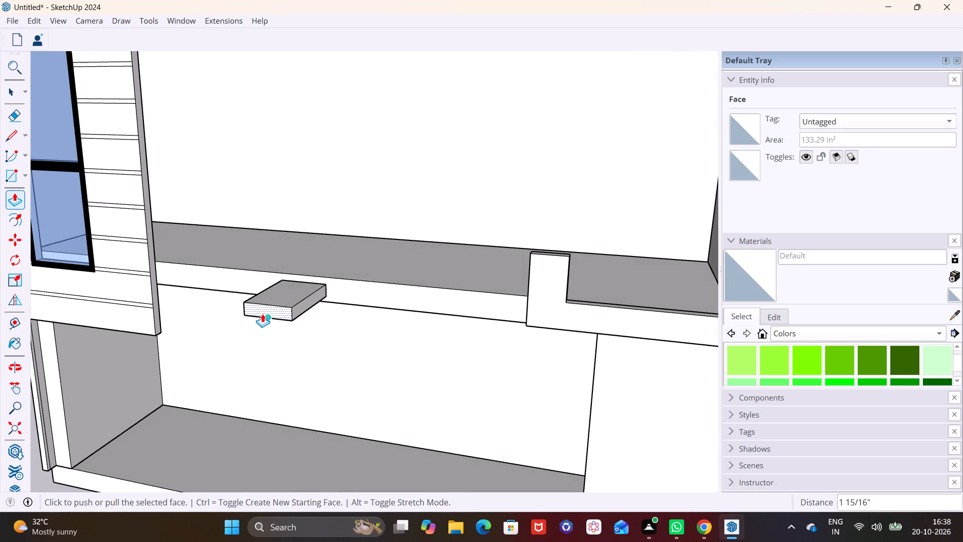
pyautogui.click(262, 314)
pyautogui.click(286, 302)
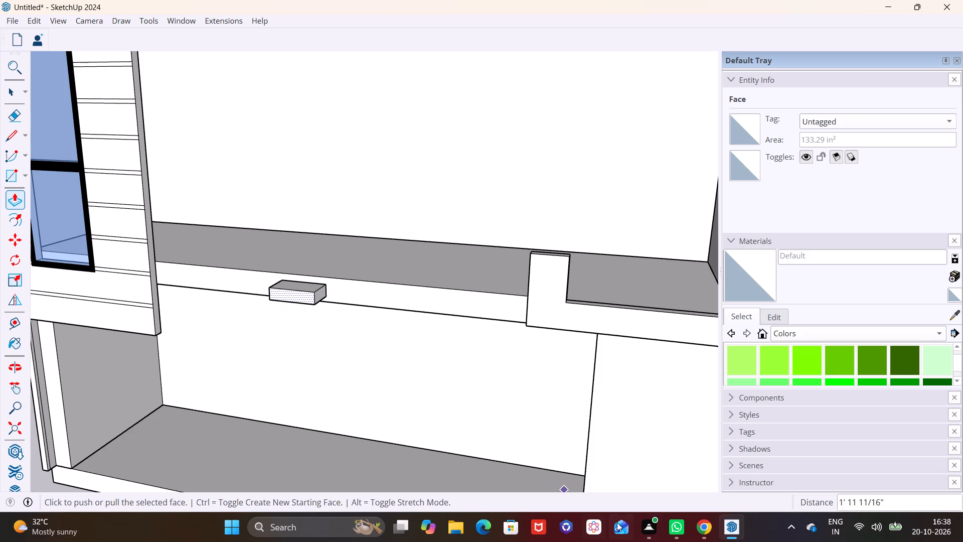
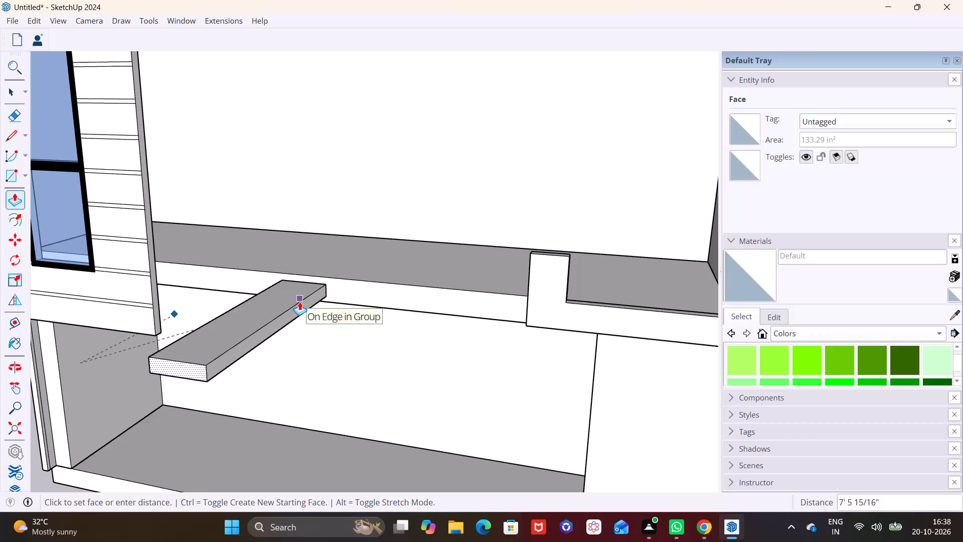
# Abandon the long extrusion in progress and raise the small block's top face on the floor-slab edge by about 3 1/2".
pyautogui.press('Escape')
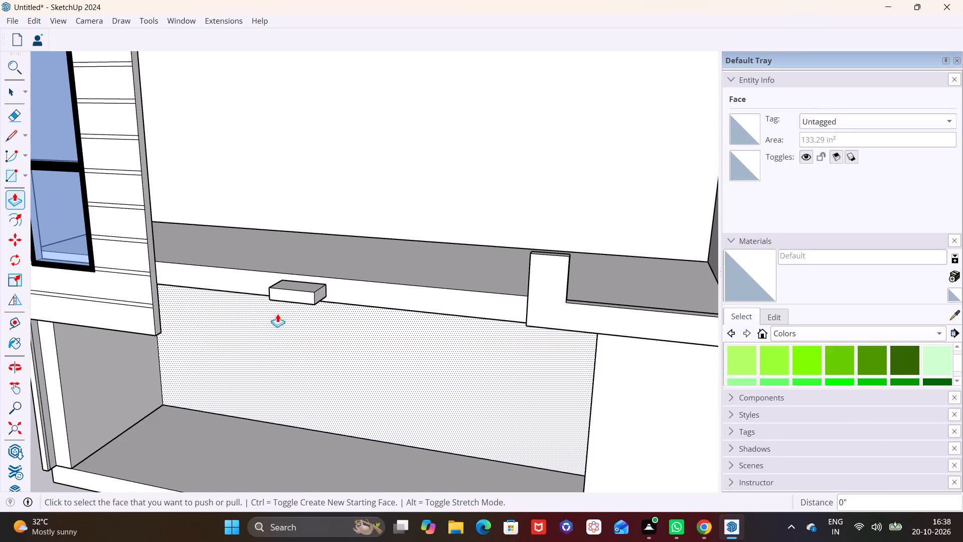
pyautogui.press('space')
pyautogui.moveTo(137, 219); pyautogui.dragTo(154, 225, button='middle')
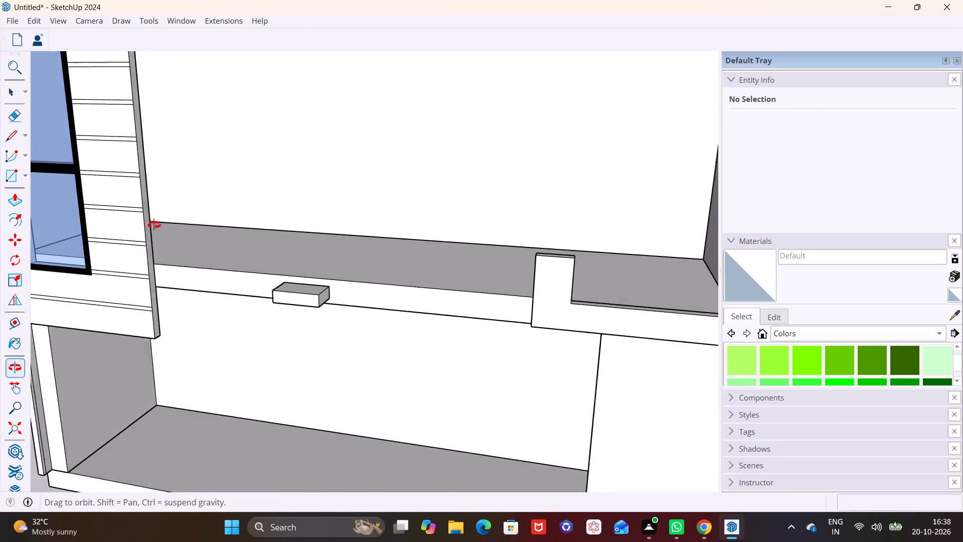
pyautogui.moveTo(154, 225); pyautogui.dragTo(206, 240, button='middle')
pyautogui.scroll(1, 344, 300)
pyautogui.moveTo(342, 300); pyautogui.dragTo(169, 343, button='middle')
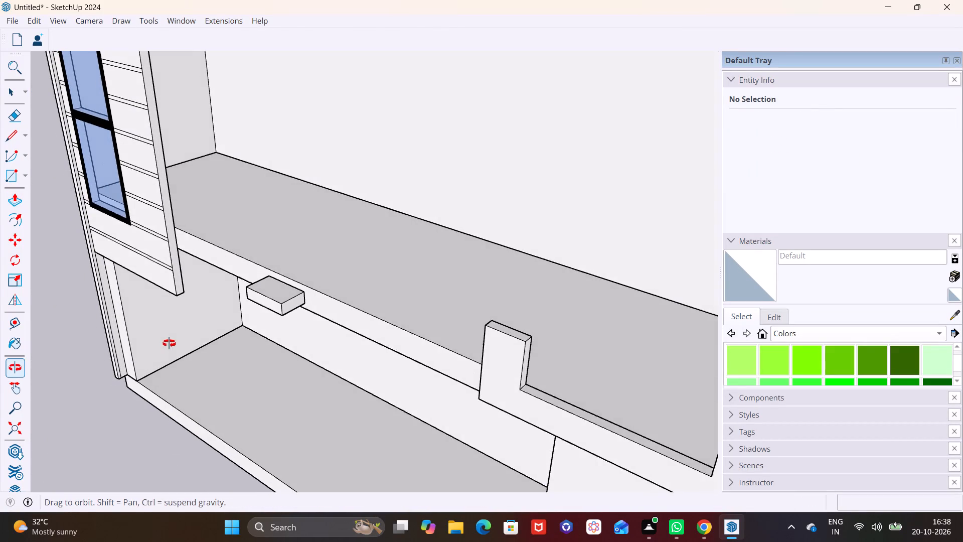
pyautogui.moveTo(169, 343); pyautogui.dragTo(169, 344, button='middle')
pyautogui.click(279, 295)
pyautogui.click(18, 196)
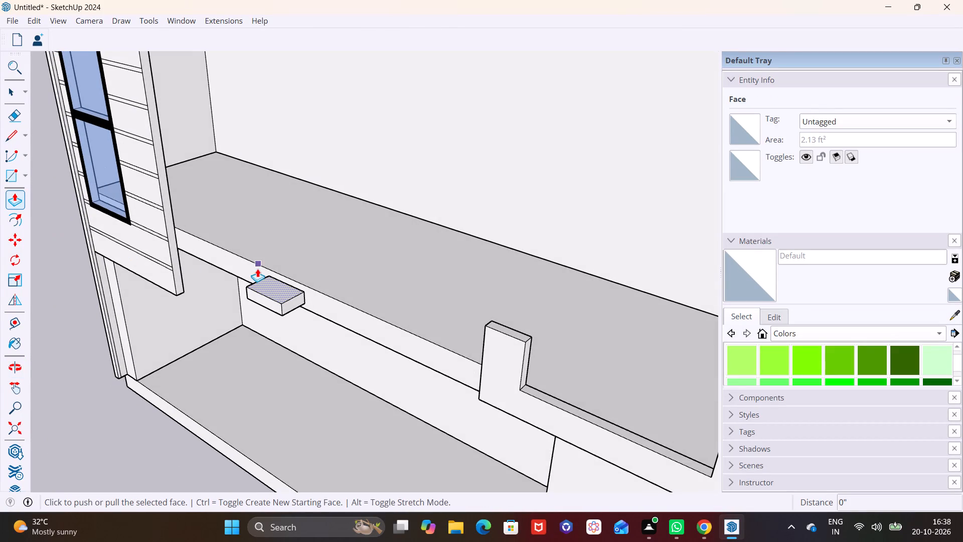
pyautogui.click(279, 291)
pyautogui.click(310, 288)
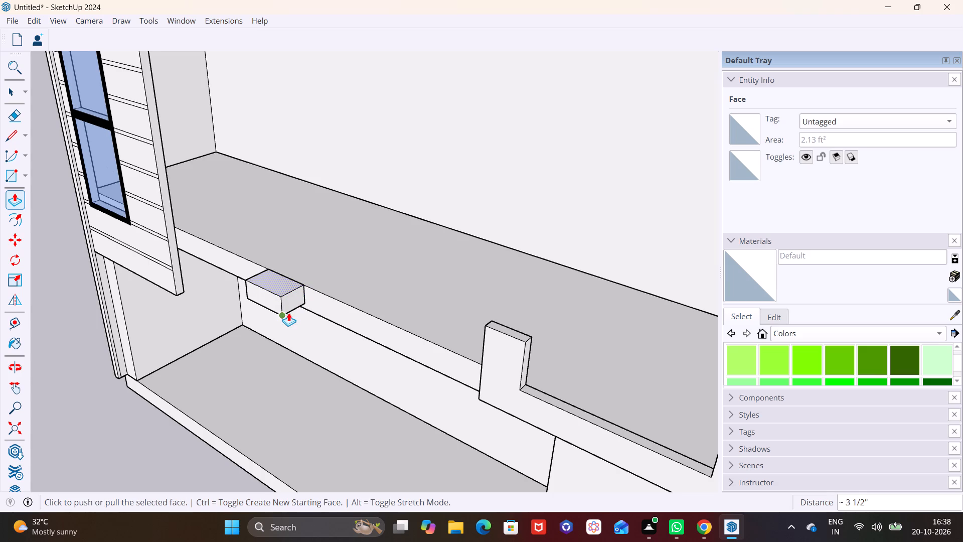
# Extend the small block's underside downward by about 2 5/8" with Push/Pull.
pyautogui.moveTo(288, 313); pyautogui.dragTo(379, 169, button='middle')
pyautogui.moveTo(353, 213); pyautogui.dragTo(346, 174, button='middle')
pyautogui.scroll(4, 323, 210)
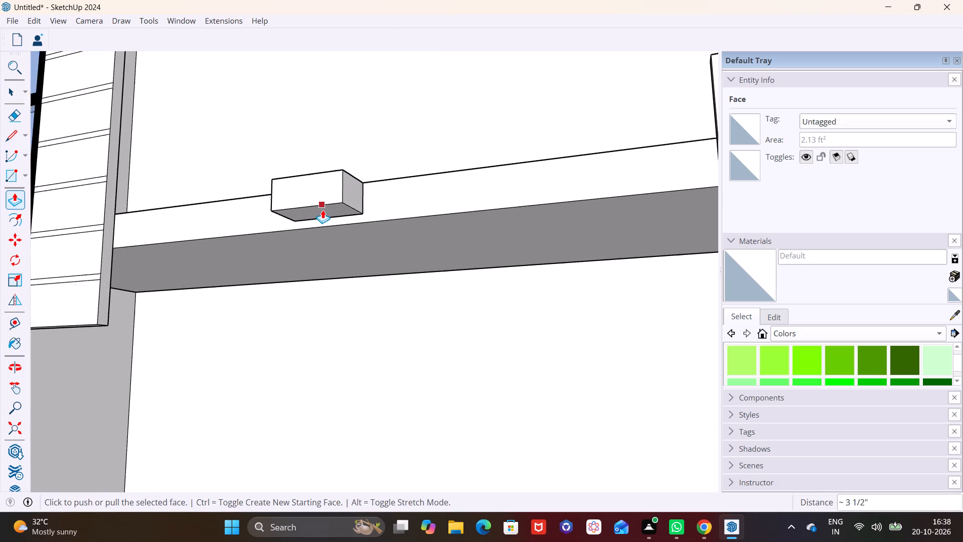
pyautogui.scroll(2, 323, 210)
pyautogui.press('space')
pyautogui.click(317, 215)
pyautogui.click(11, 200)
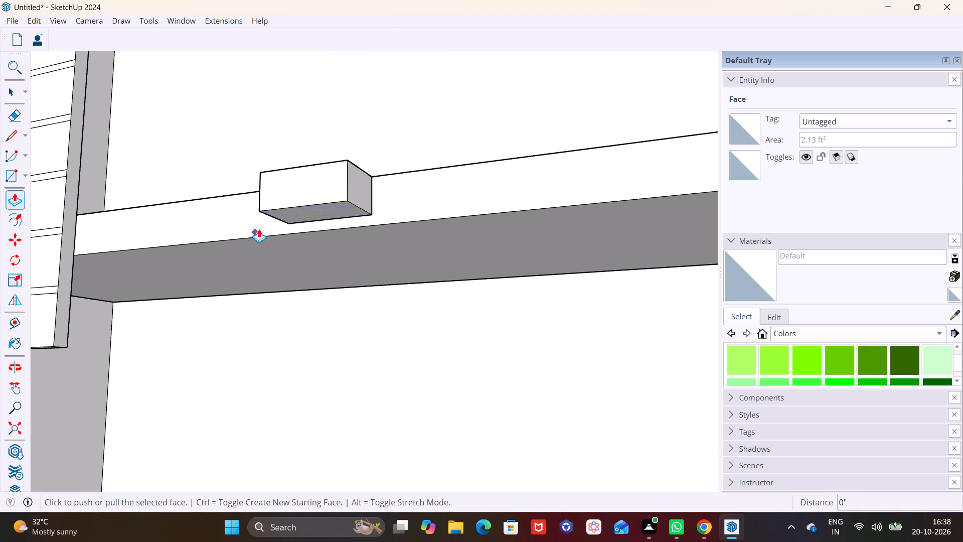
pyautogui.click(320, 214)
pyautogui.click(399, 227)
pyautogui.scroll(-2, 307, 224)
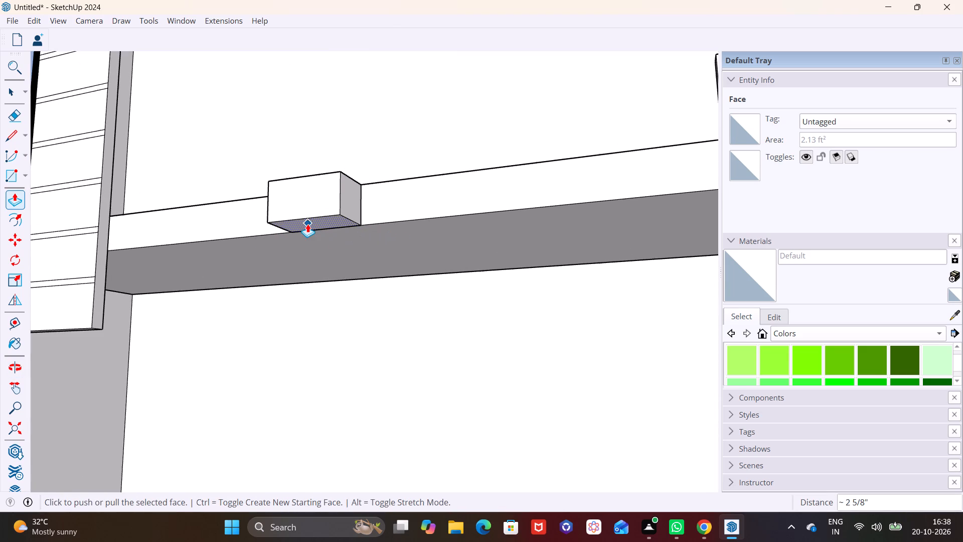
pyautogui.scroll(-5, 304, 228)
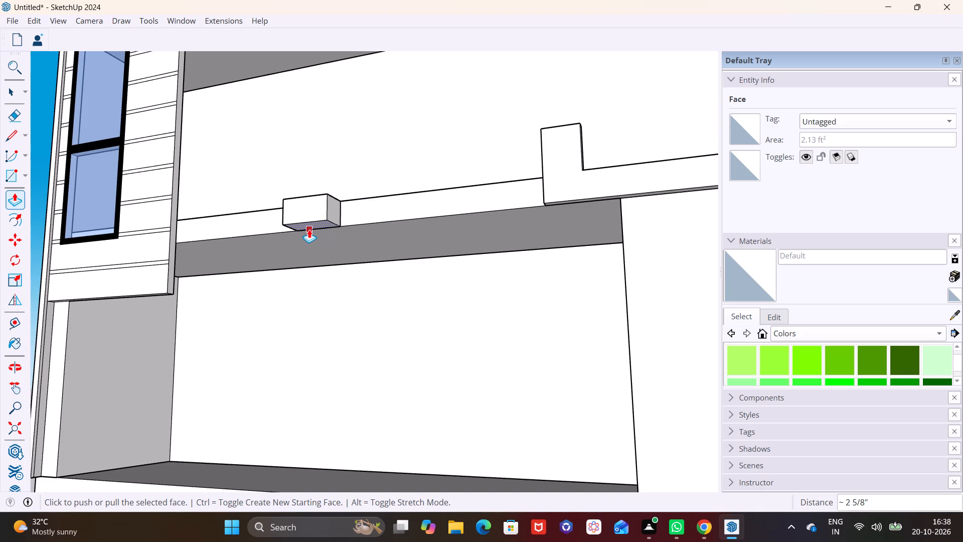
# Extend the block's end face along the slab edge by about 7' 9" to meet the upright parapet piece.
pyautogui.moveTo(357, 215); pyautogui.dragTo(277, 238, button='middle')
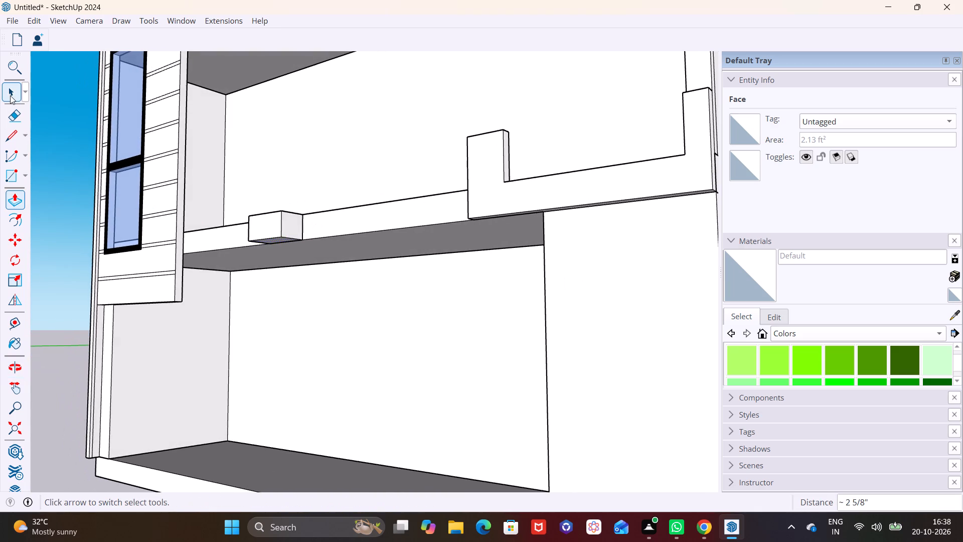
pyautogui.click(11, 95)
pyautogui.click(293, 231)
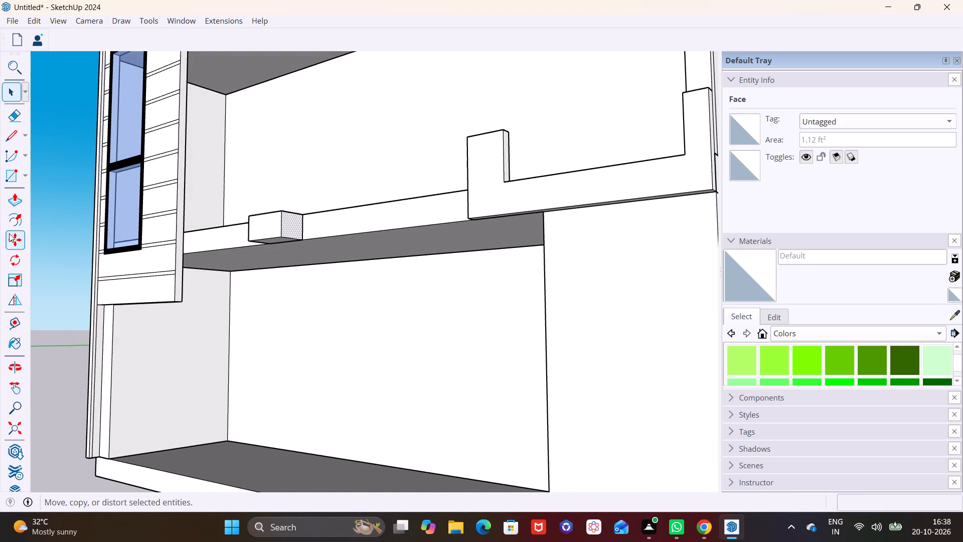
pyautogui.click(13, 196)
pyautogui.click(290, 228)
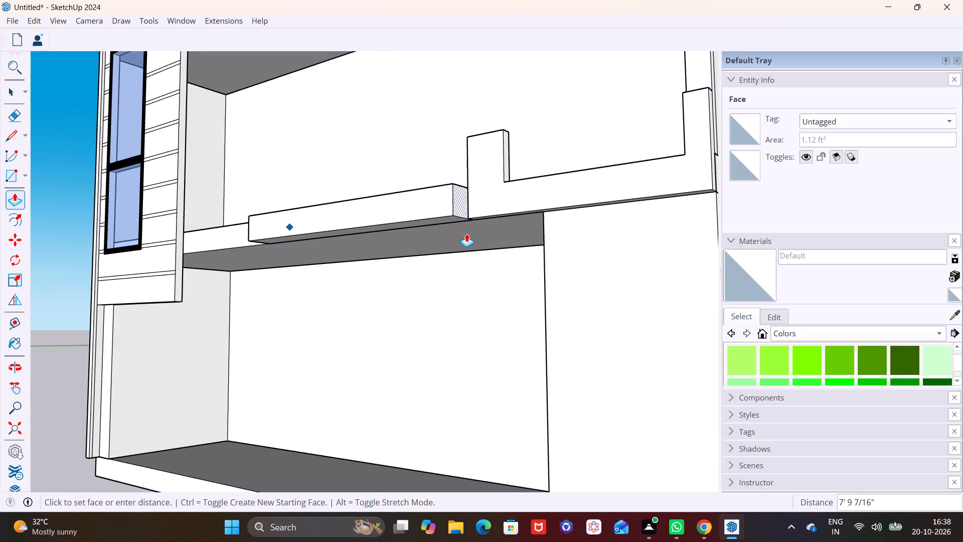
pyautogui.click(460, 226)
pyautogui.scroll(-4, 365, 249)
pyautogui.moveTo(422, 269); pyautogui.dragTo(663, 345, button='middle')
pyautogui.scroll(-1, 663, 345)
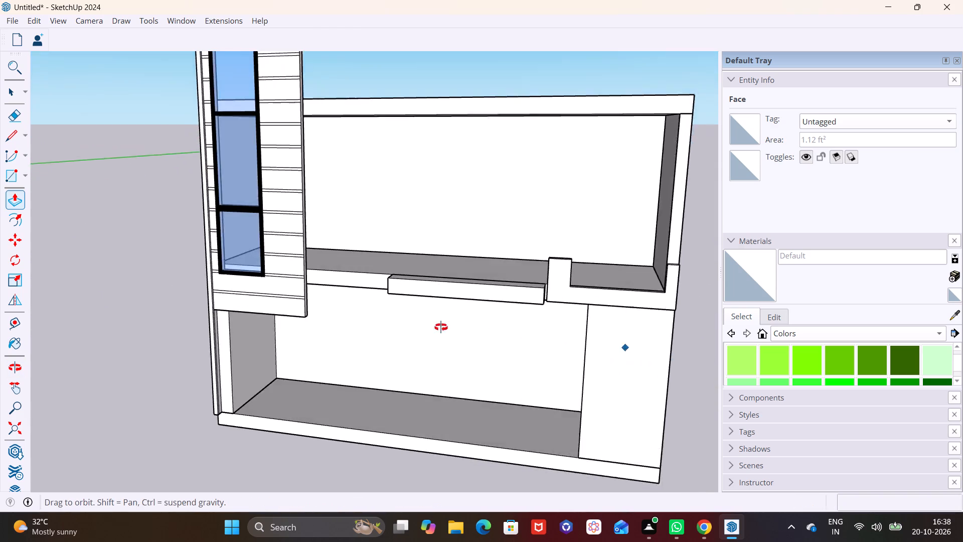
# Push the beam's long front face back toward the slab by about 8 1/16".
pyautogui.moveTo(397, 331); pyautogui.dragTo(710, 419, button='middle')
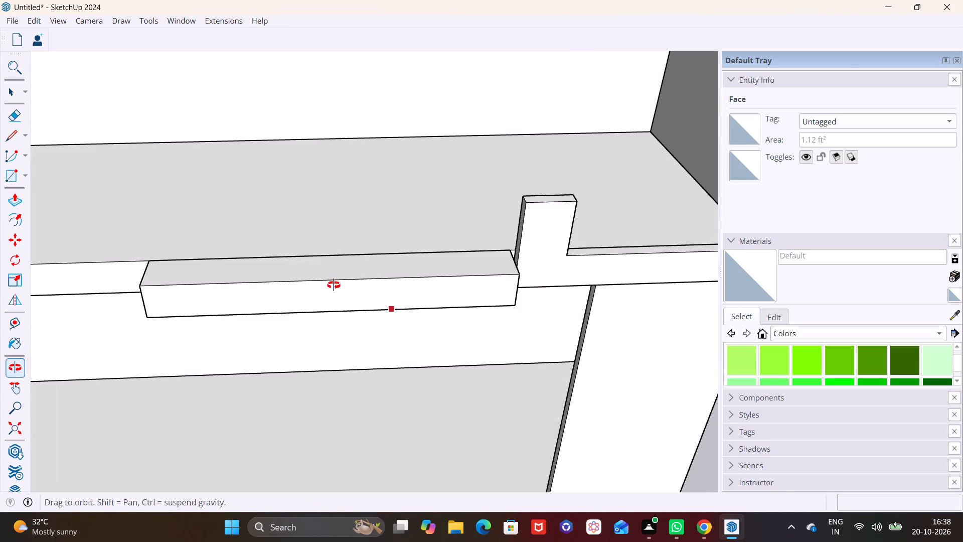
pyautogui.moveTo(326, 288); pyautogui.dragTo(450, 323, button='middle')
pyautogui.click(12, 89)
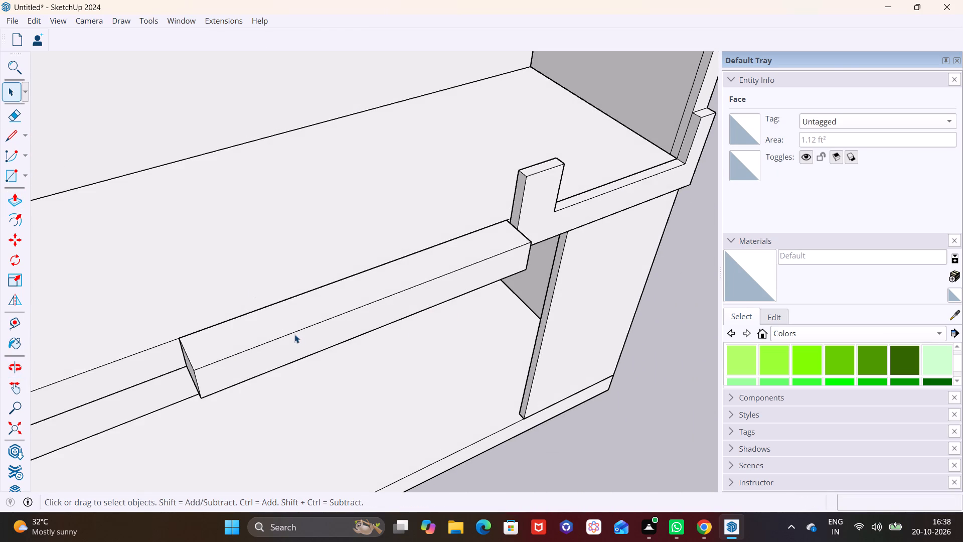
pyautogui.click(297, 335)
pyautogui.click(9, 200)
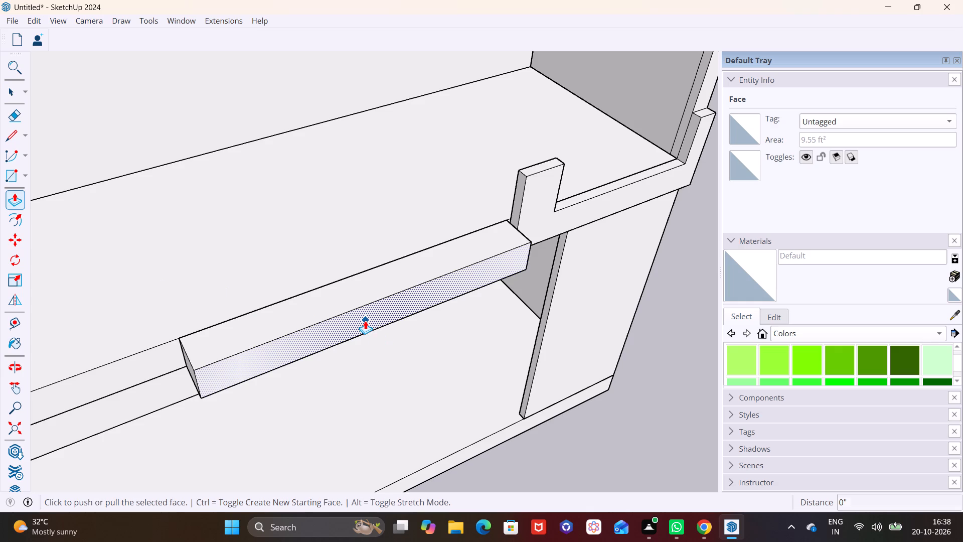
pyautogui.click(365, 321)
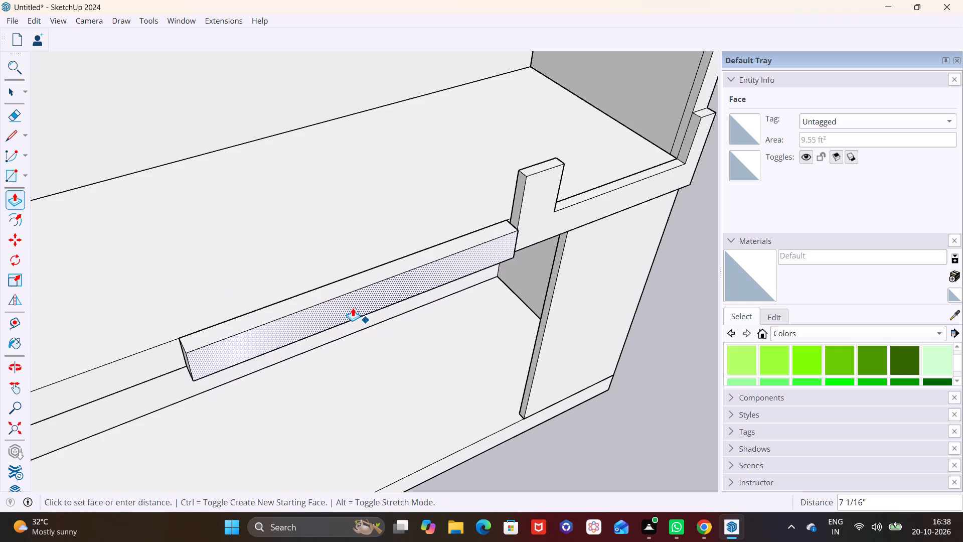
pyautogui.click(351, 307)
# Extend the beam's opposite end face 5' 8 11/16" along the slab edge toward the window wall.
pyautogui.moveTo(199, 377); pyautogui.dragTo(331, 297, button='middle')
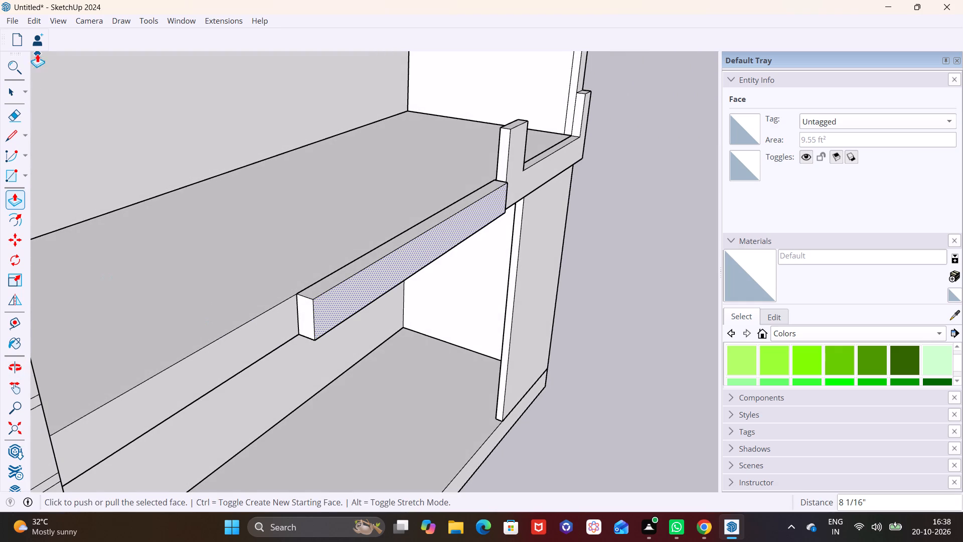
pyautogui.click(15, 93)
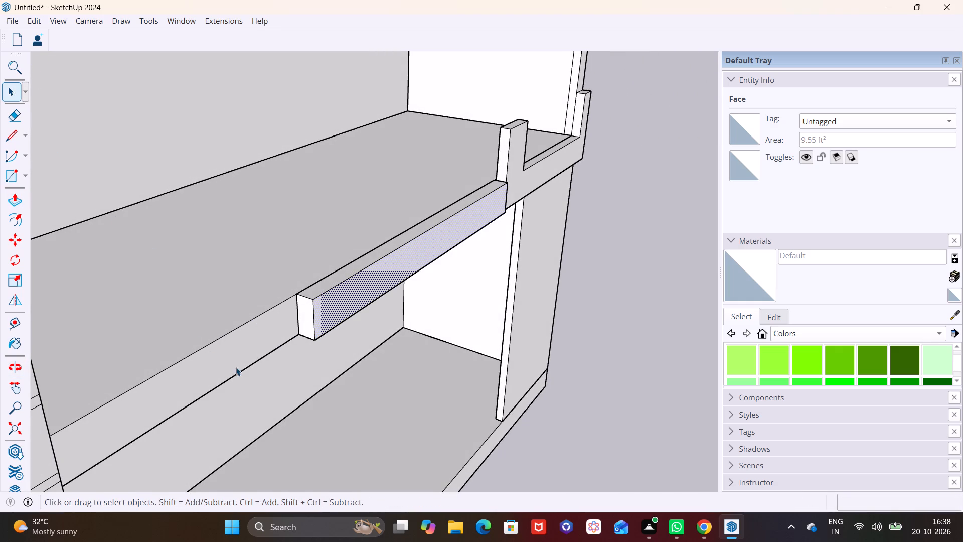
pyautogui.click(309, 315)
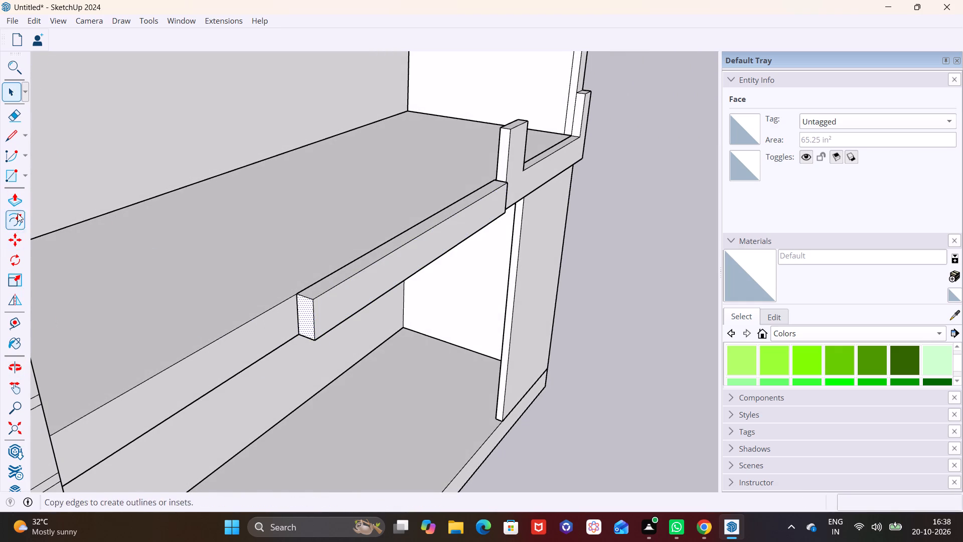
pyautogui.click(17, 201)
pyautogui.click(304, 321)
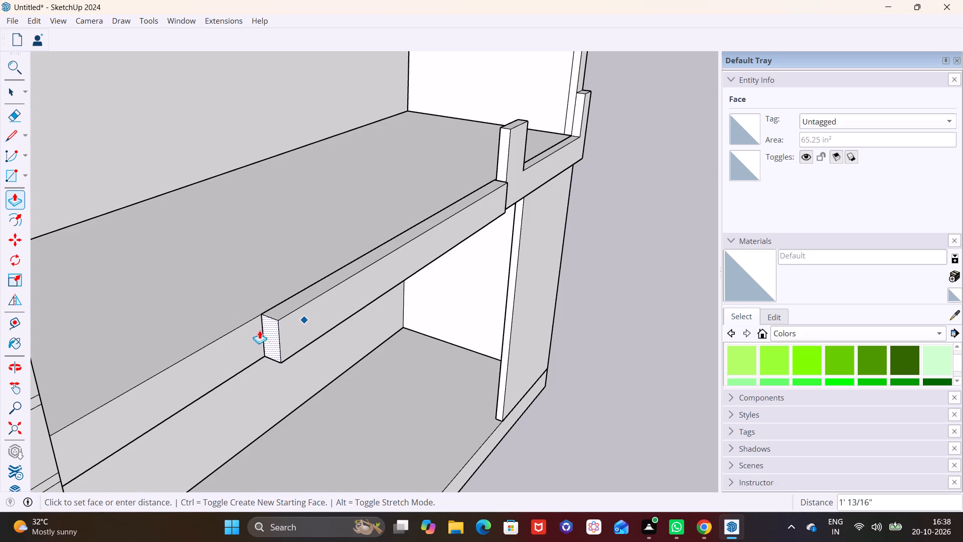
pyautogui.click(31, 407)
pyautogui.scroll(-3, 61, 407)
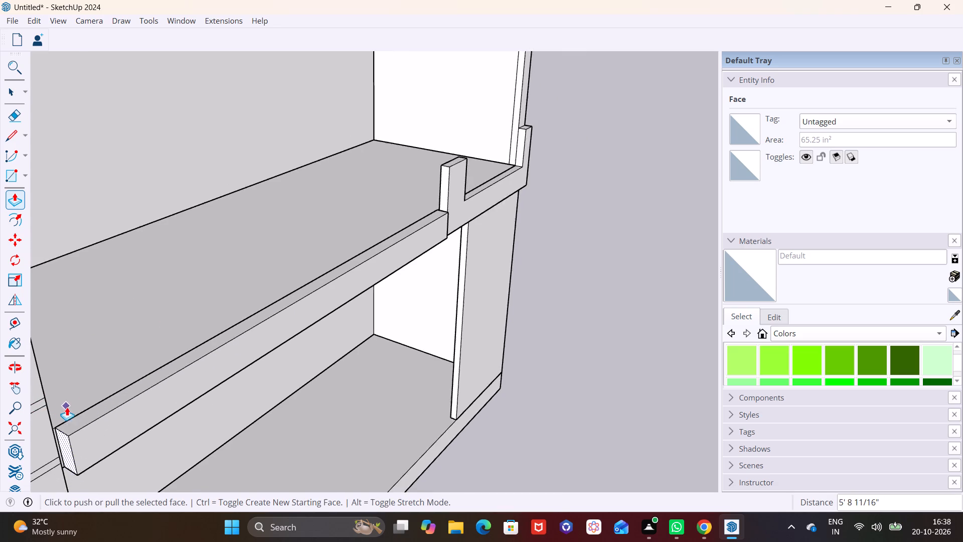
# Pull the beam's long front face outward by about 1' 4 3/16" with Push/Pull.
pyautogui.scroll(-4, 67, 407)
pyautogui.moveTo(189, 418); pyautogui.dragTo(30, 383, button='middle')
pyautogui.moveTo(333, 374); pyautogui.dragTo(32, 341, button='middle')
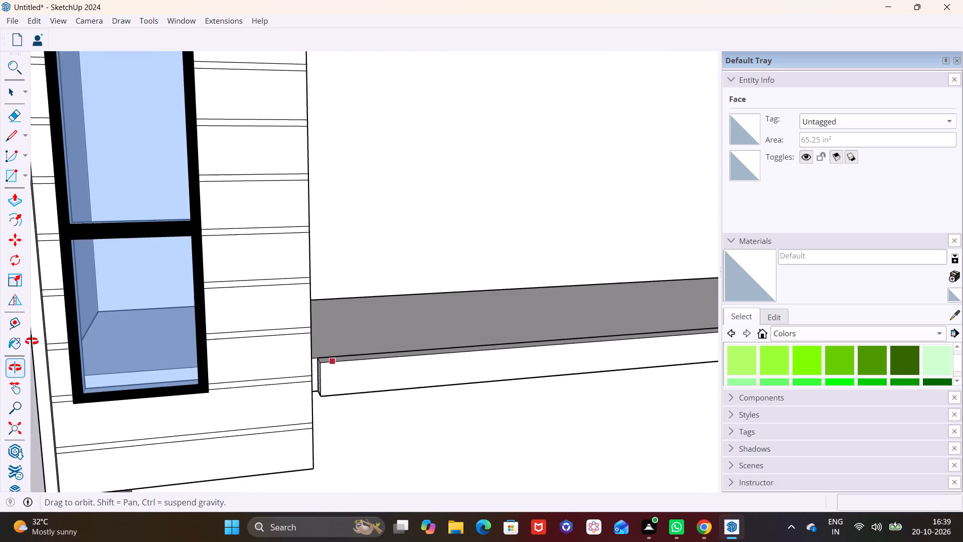
pyautogui.moveTo(32, 341); pyautogui.dragTo(32, 339, button='middle')
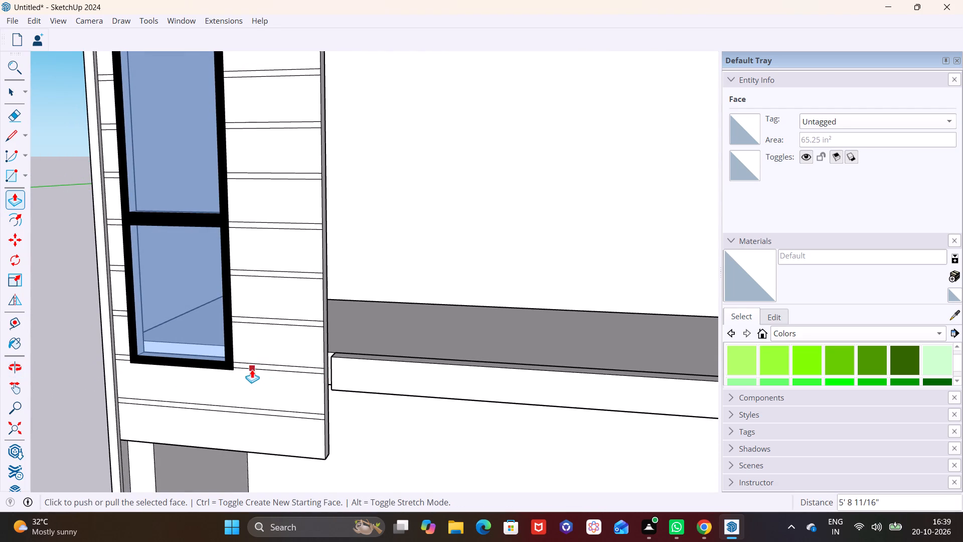
pyautogui.scroll(1, 298, 364)
pyautogui.moveTo(300, 362); pyautogui.dragTo(413, 303, button='middle')
pyautogui.scroll(2, 347, 359)
pyautogui.moveTo(350, 367); pyautogui.dragTo(373, 374, button='middle')
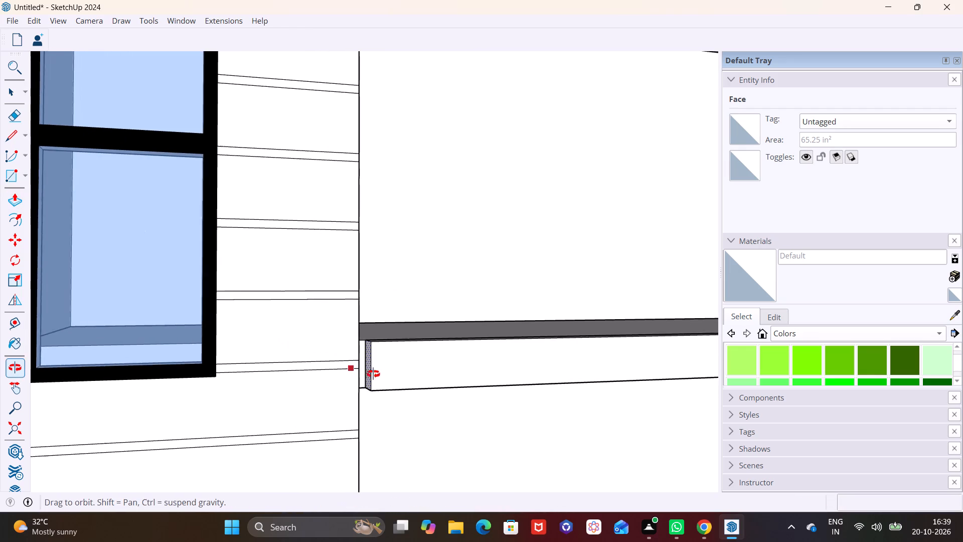
pyautogui.moveTo(373, 374); pyautogui.dragTo(382, 377, button='middle')
pyautogui.click(9, 92)
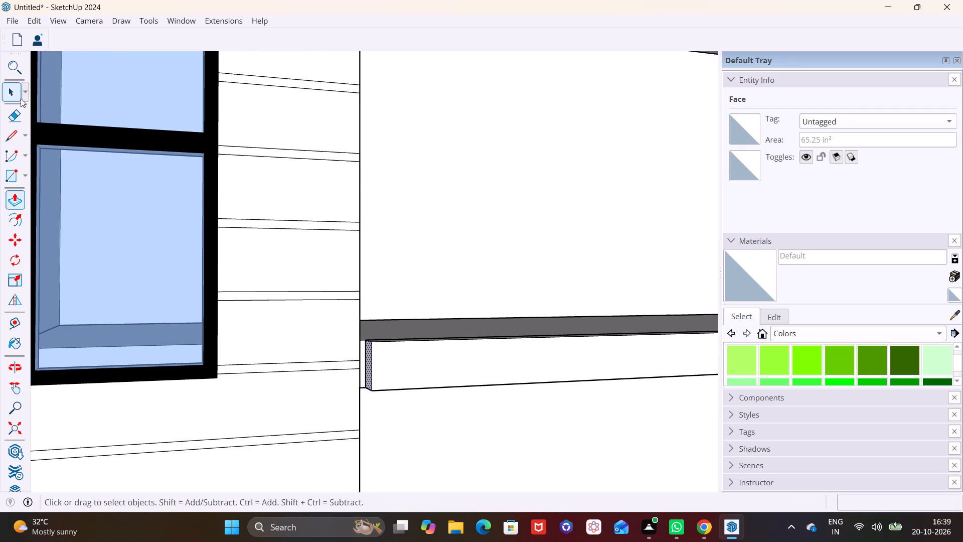
pyautogui.click(386, 361)
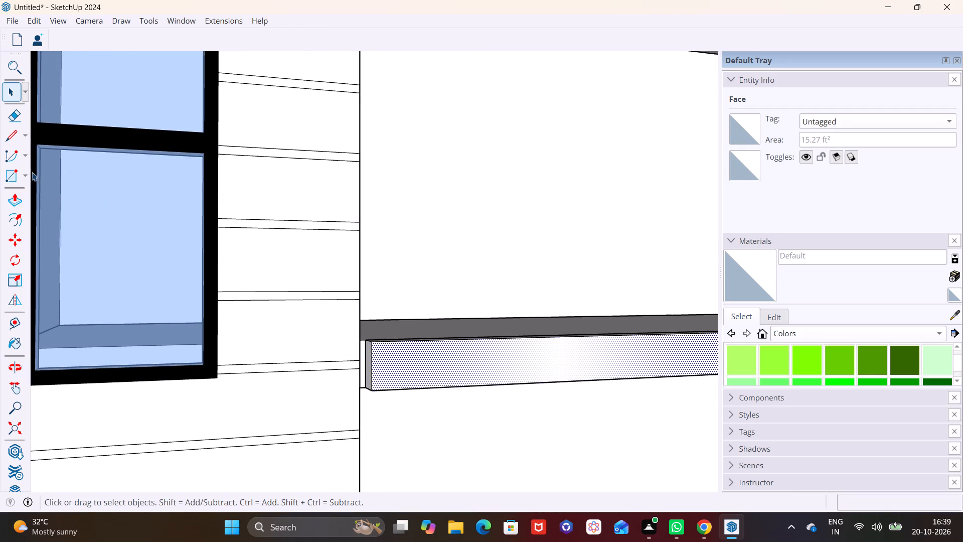
pyautogui.click(16, 195)
pyautogui.click(426, 366)
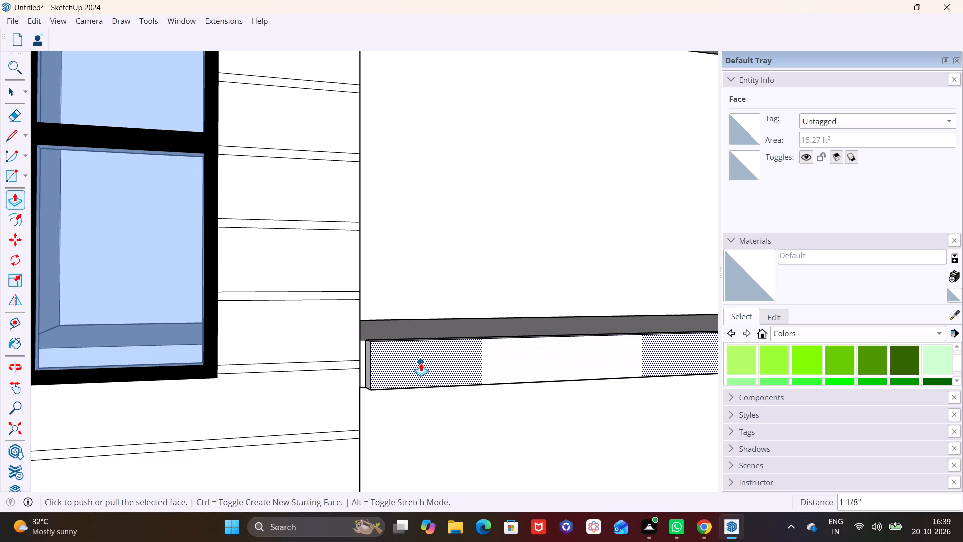
pyautogui.click(421, 363)
pyautogui.click(442, 381)
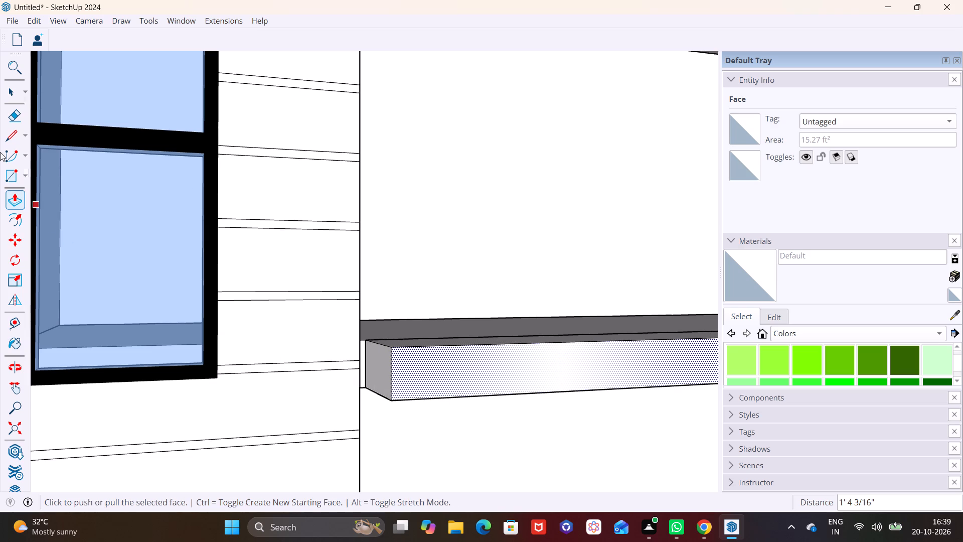
# Extend the beam's end face about 2' 15/16" across the front of the grooved window wall.
pyautogui.click(13, 90)
pyautogui.click(387, 366)
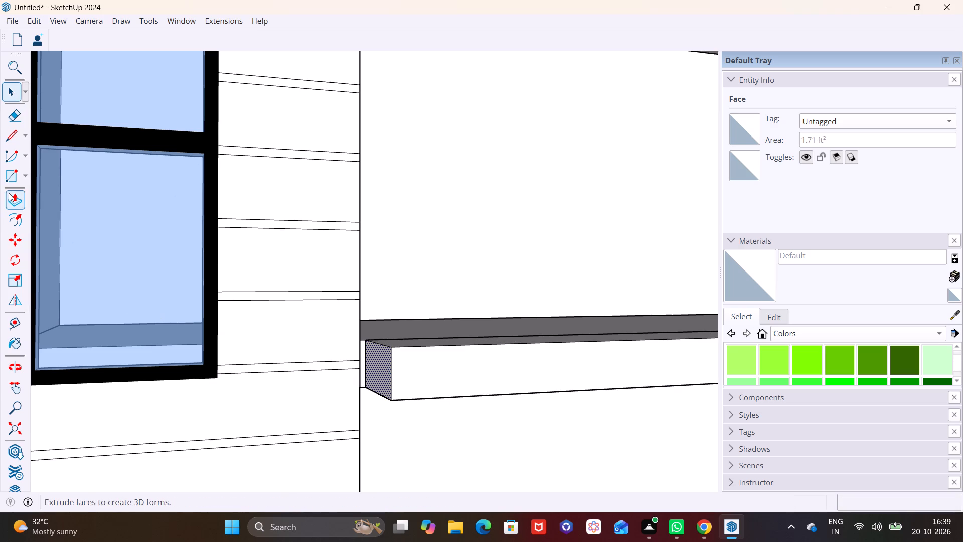
pyautogui.click(11, 193)
pyautogui.click(377, 371)
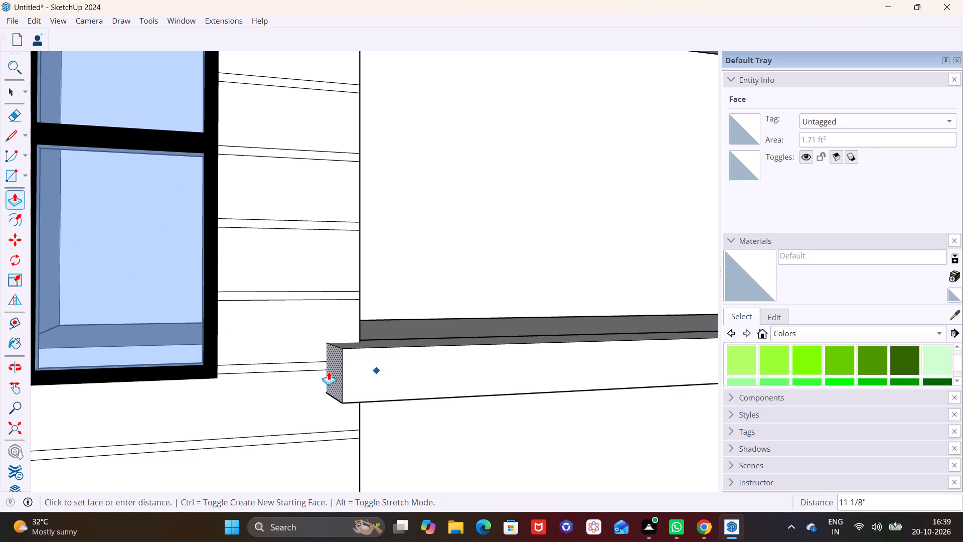
pyautogui.click(273, 366)
pyautogui.scroll(-5, 355, 406)
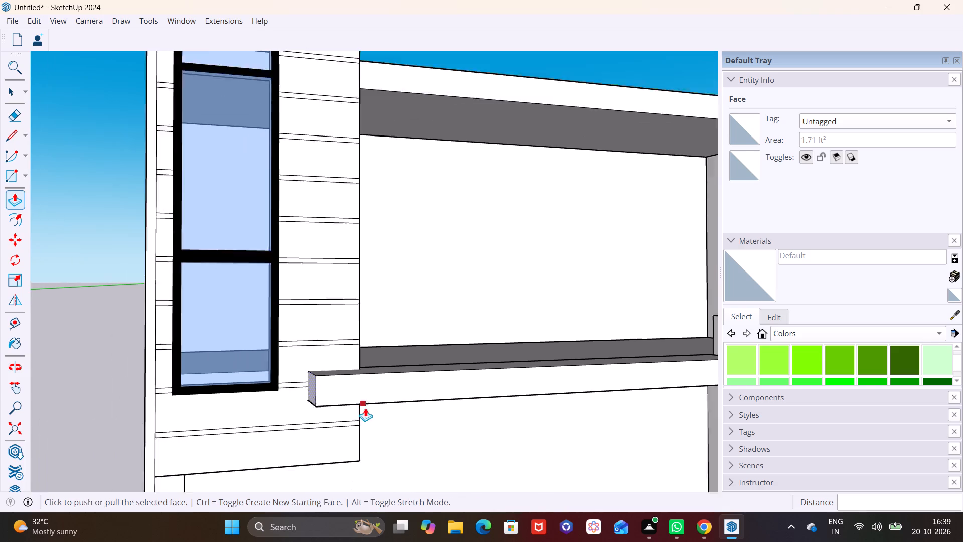
pyautogui.scroll(-5, 365, 408)
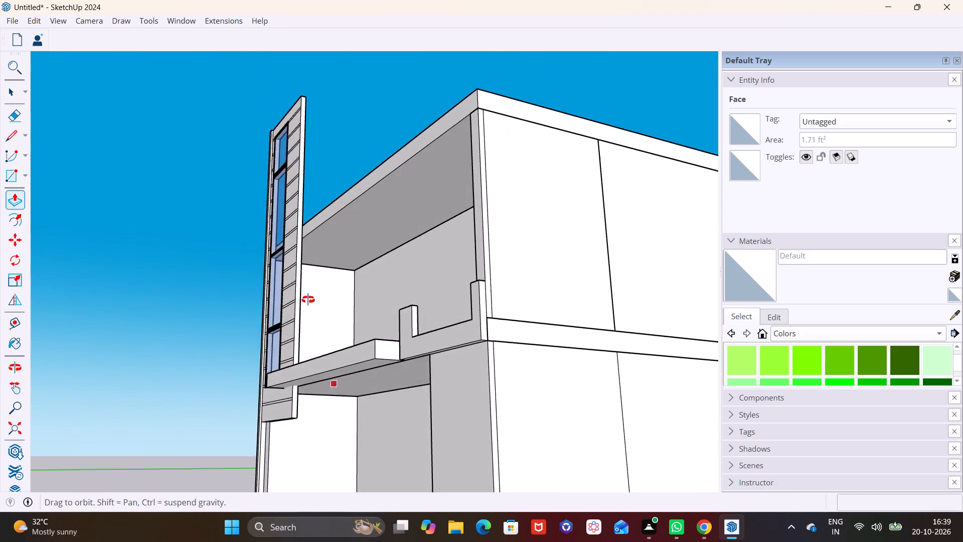
pyautogui.keyDown('shift'); pyautogui.moveTo(373, 408); pyautogui.dragTo(344, 304, button='middle'); pyautogui.keyUp('shift')
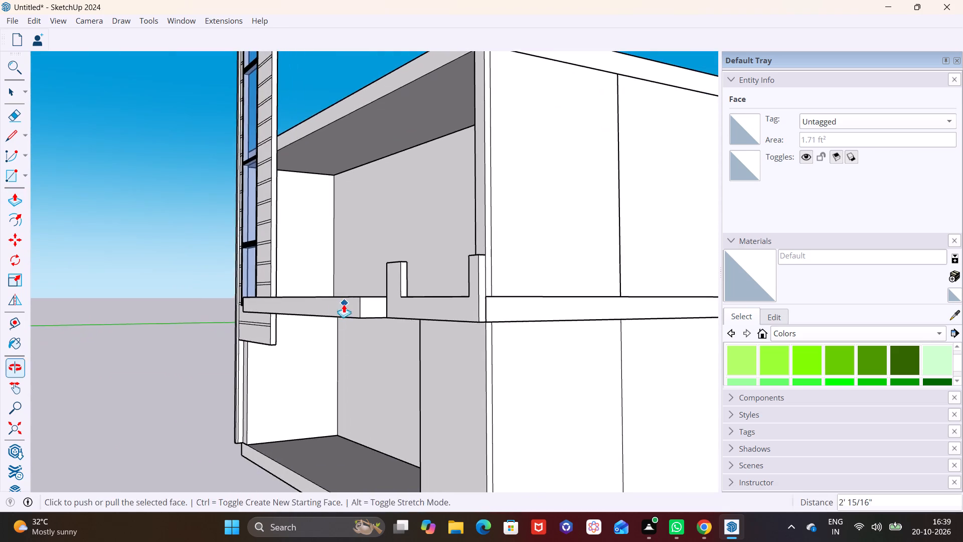
pyautogui.keyDown('shift'); pyautogui.moveTo(344, 304); pyautogui.dragTo(344, 304, button='middle'); pyautogui.keyUp('shift')
pyautogui.moveTo(339, 334); pyautogui.dragTo(358, 455, button='middle')
pyautogui.scroll(5, 322, 360)
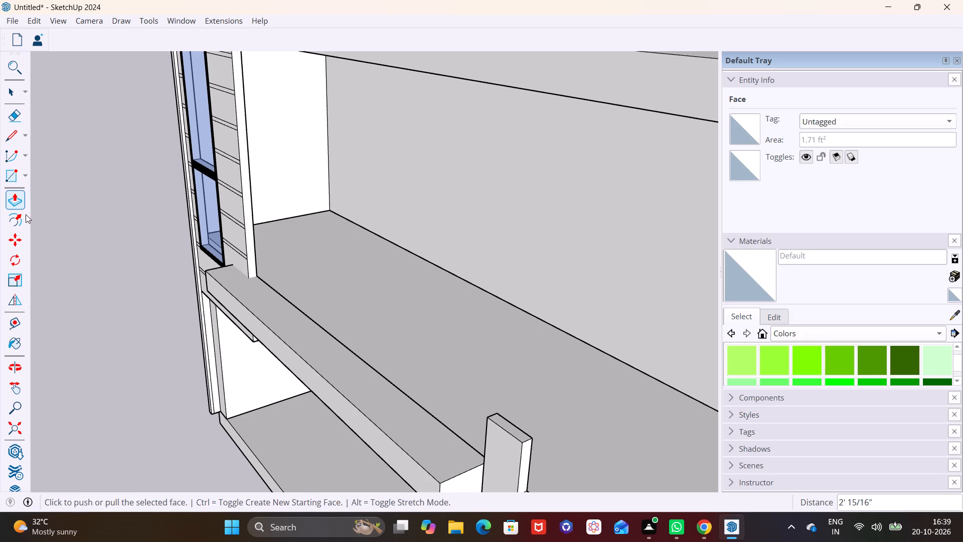
# Push the ledge's long front face back toward the slab by 9".
pyautogui.click(11, 97)
pyautogui.click(300, 365)
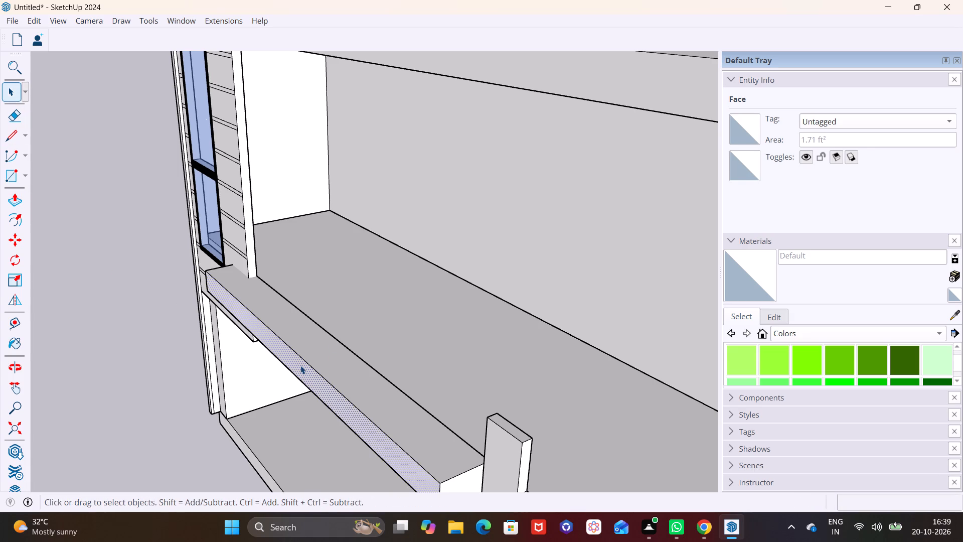
pyautogui.click(13, 201)
pyautogui.click(273, 340)
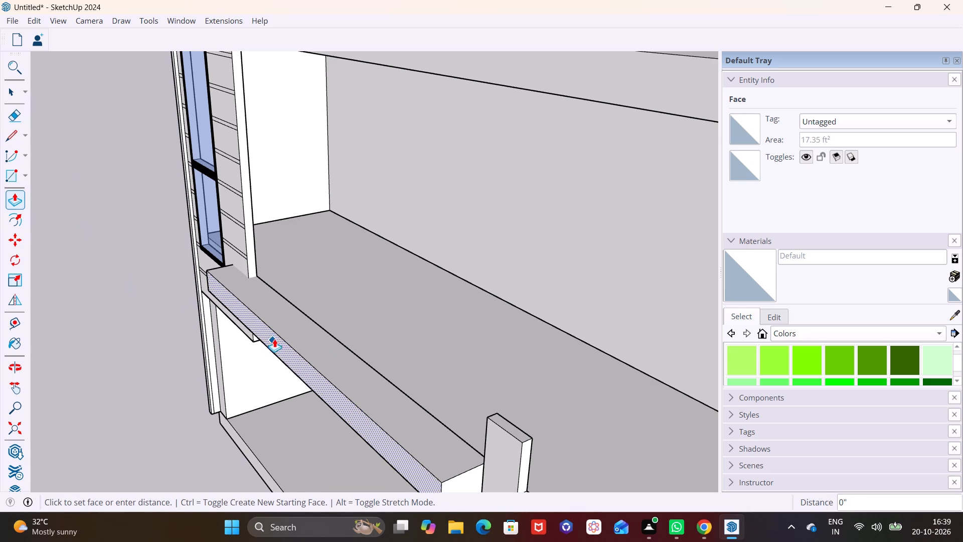
pyautogui.click(290, 332)
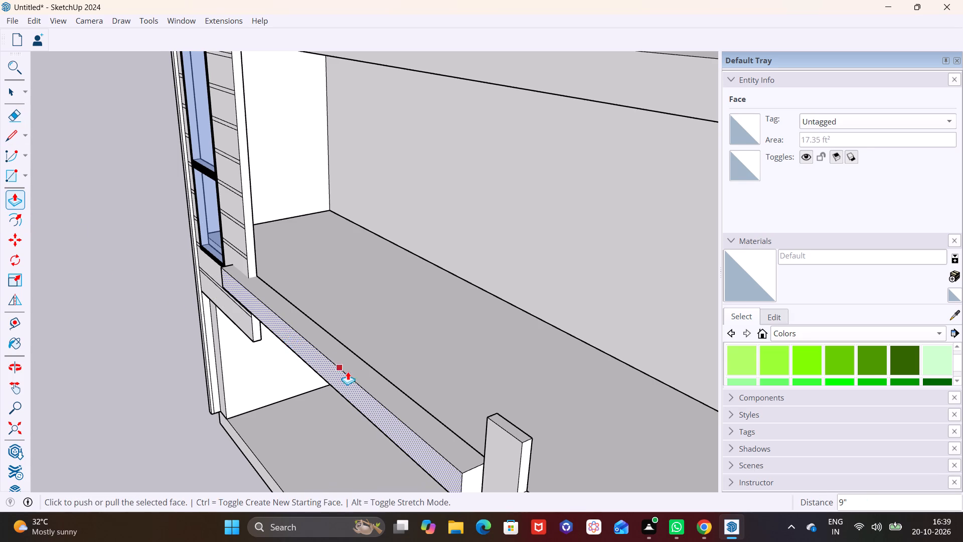
# Pull the U-shaped parapet's front face outward by about 10 3/16" with Push/Pull.
pyautogui.moveTo(352, 371); pyautogui.dragTo(482, 269, button='middle')
pyautogui.scroll(-2, 498, 279)
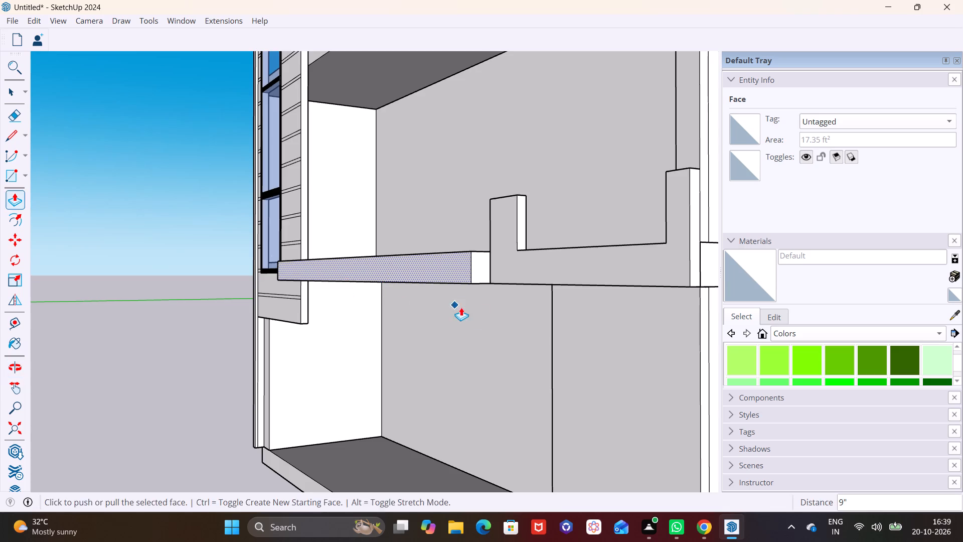
pyautogui.moveTo(480, 310); pyautogui.dragTo(700, 325, button='middle')
pyautogui.scroll(-3, 527, 292)
pyautogui.keyDown('shift'); pyautogui.moveTo(476, 284); pyautogui.dragTo(251, 256, button='middle'); pyautogui.keyUp('shift')
pyautogui.moveTo(314, 271); pyautogui.dragTo(496, 298, button='middle')
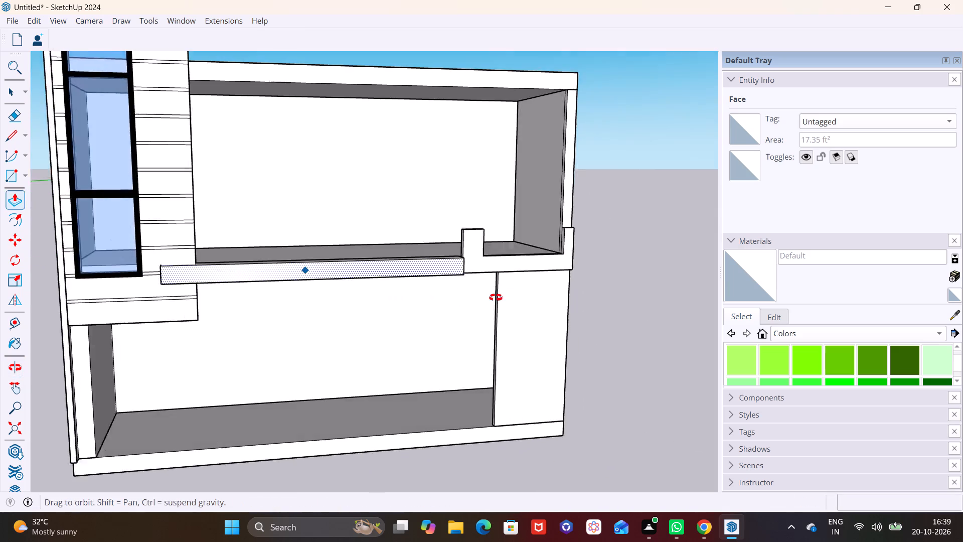
pyautogui.moveTo(496, 298); pyautogui.dragTo(531, 280, button='middle')
pyautogui.press('space')
pyautogui.scroll(5, 509, 261)
pyautogui.click(500, 251)
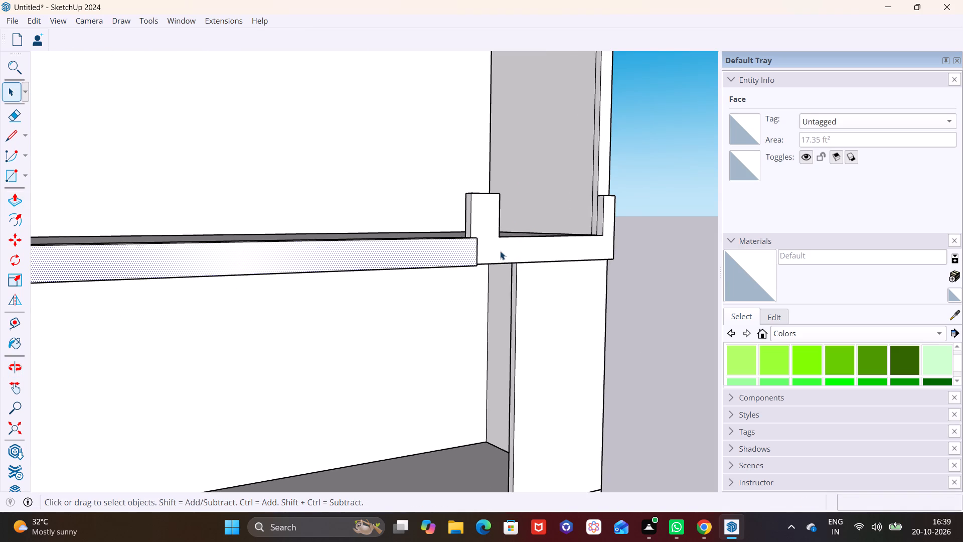
pyautogui.click(10, 202)
pyautogui.click(504, 251)
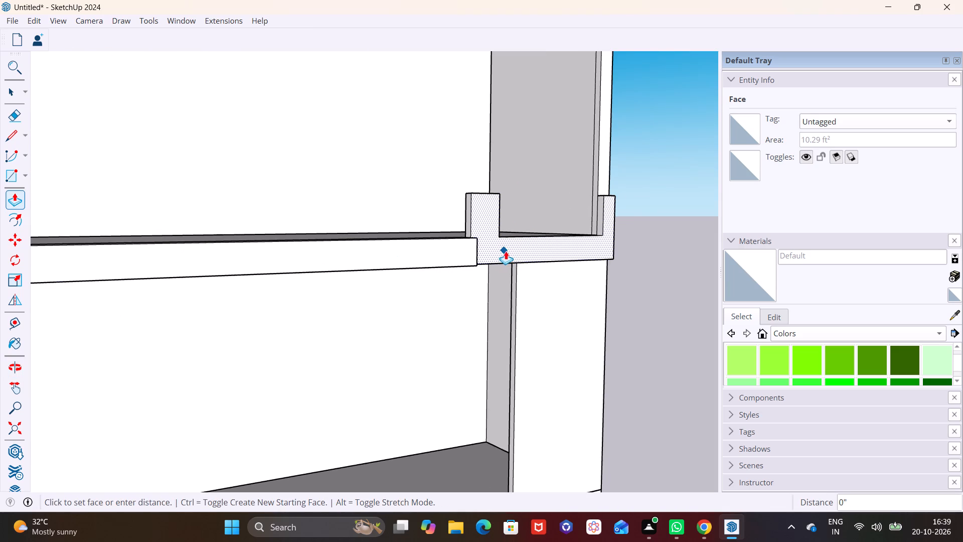
pyautogui.click(518, 254)
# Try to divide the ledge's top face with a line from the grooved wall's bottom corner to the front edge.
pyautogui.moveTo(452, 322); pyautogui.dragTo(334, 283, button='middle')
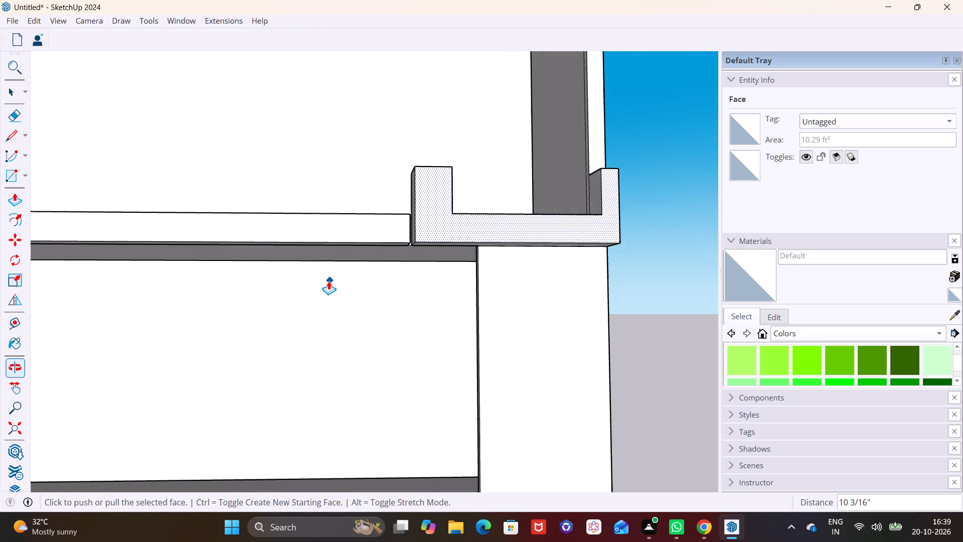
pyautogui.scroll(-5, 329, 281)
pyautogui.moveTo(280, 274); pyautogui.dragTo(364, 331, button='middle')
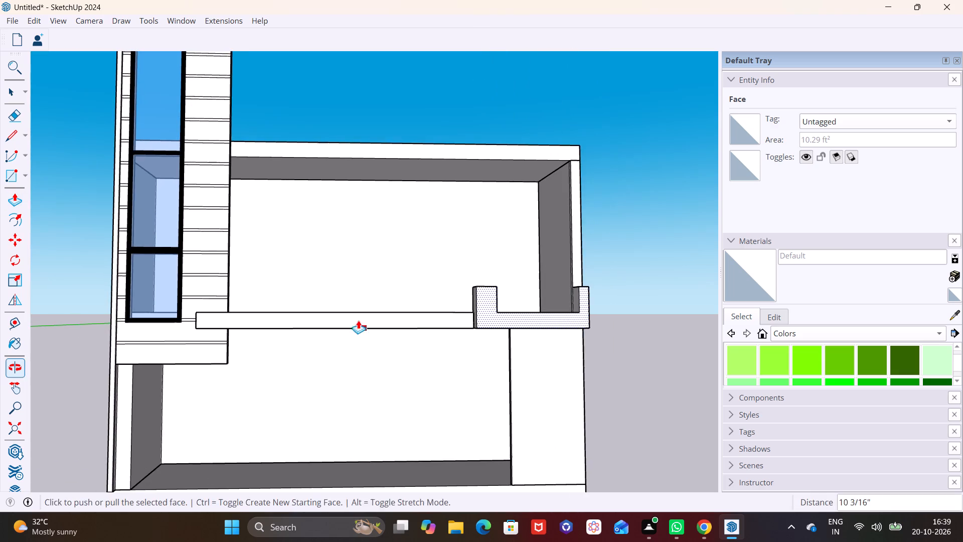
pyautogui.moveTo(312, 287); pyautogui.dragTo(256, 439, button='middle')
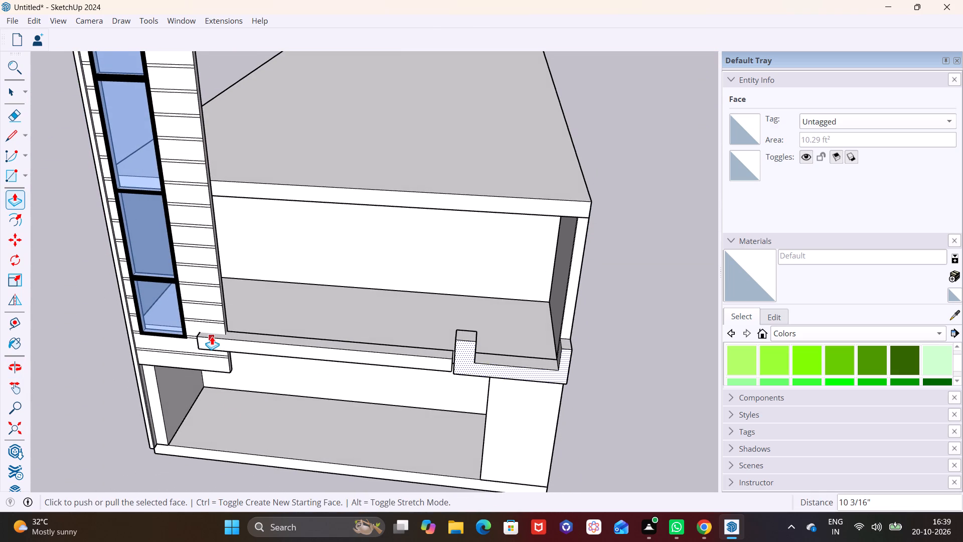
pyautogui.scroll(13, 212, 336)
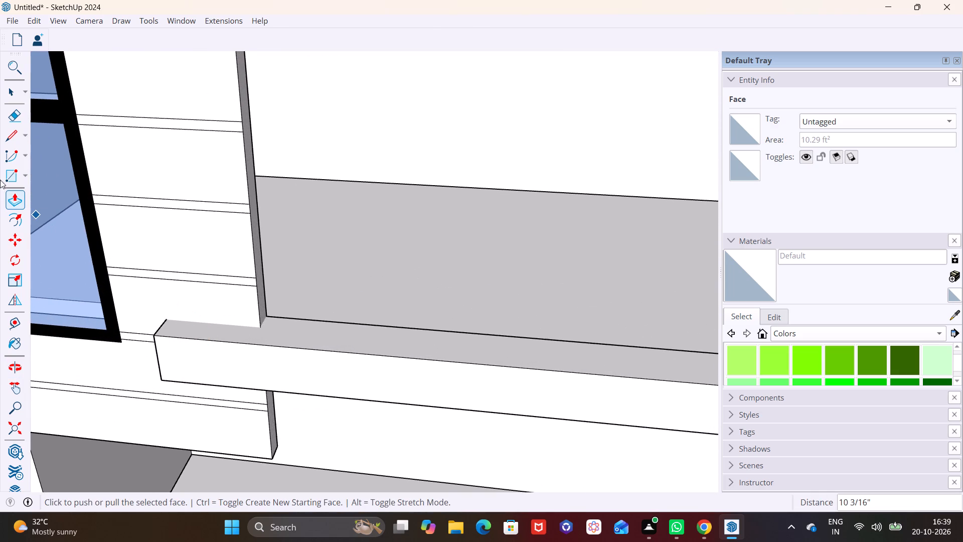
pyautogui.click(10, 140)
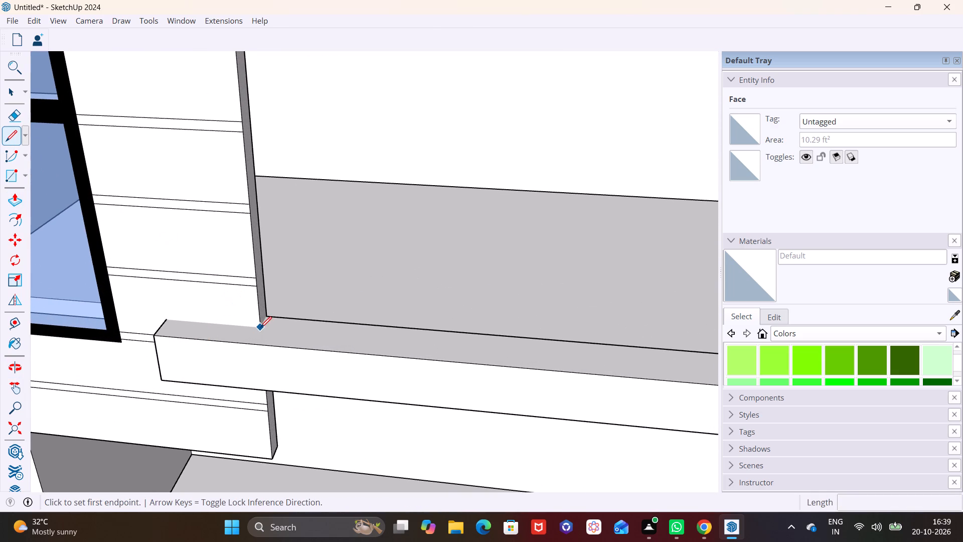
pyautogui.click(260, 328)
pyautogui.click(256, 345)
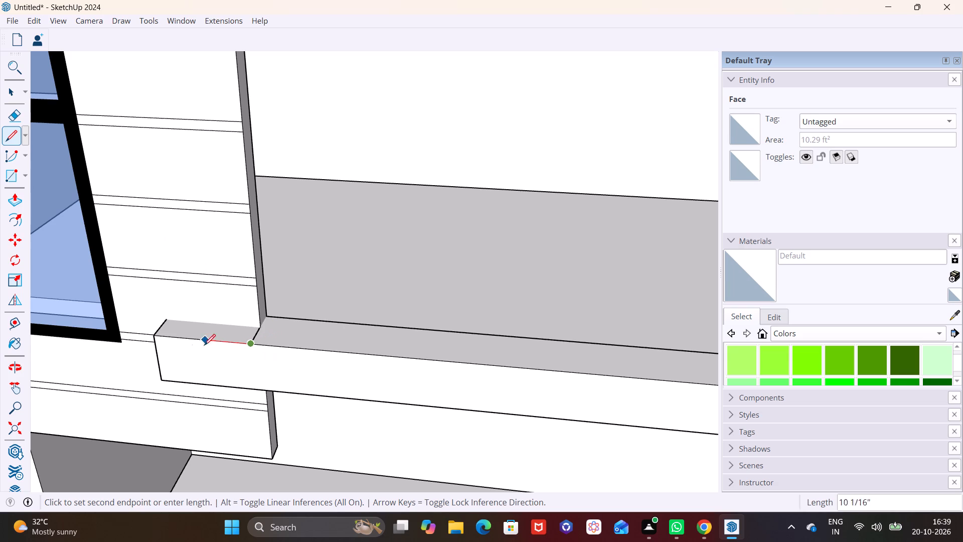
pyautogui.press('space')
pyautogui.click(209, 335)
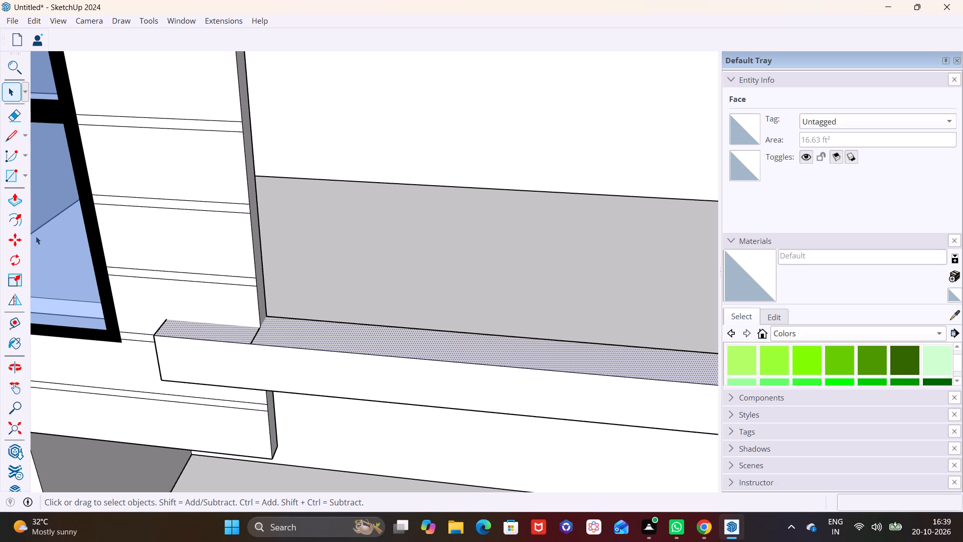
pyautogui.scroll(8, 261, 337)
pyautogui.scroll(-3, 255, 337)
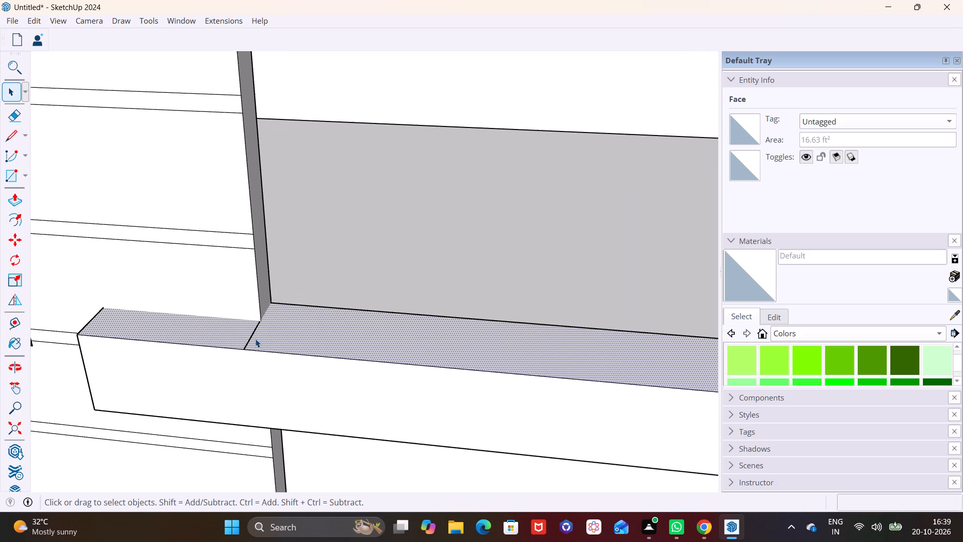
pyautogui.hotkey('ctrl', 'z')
# Draw a rectangle about 6 13/16" by 1' 10" on the ledge's top at the window-wall end.
pyautogui.click(27, 174)
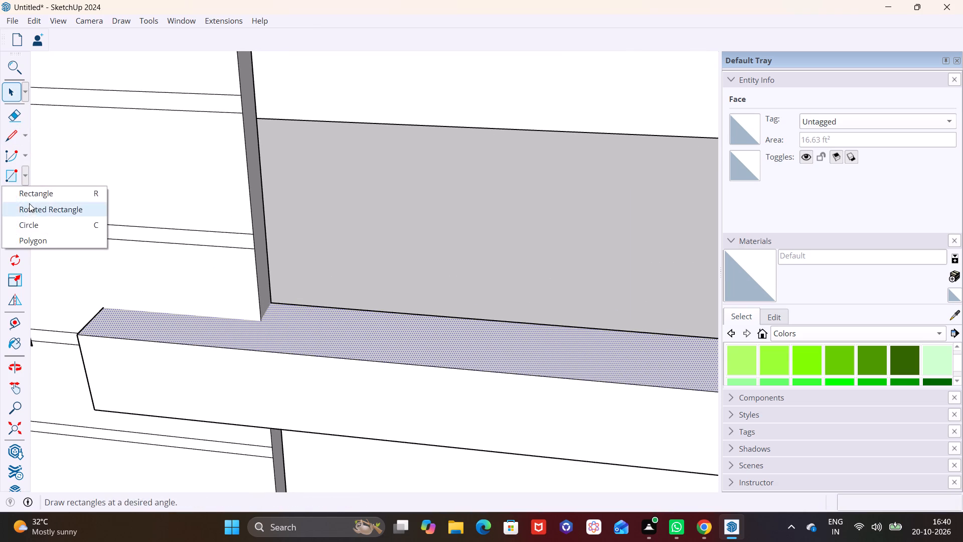
pyautogui.click(33, 198)
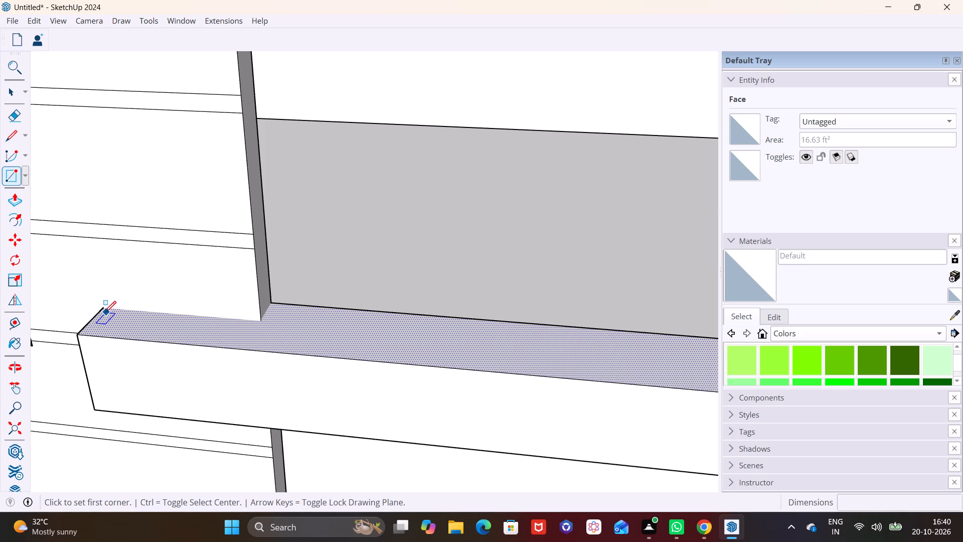
pyautogui.click(105, 312)
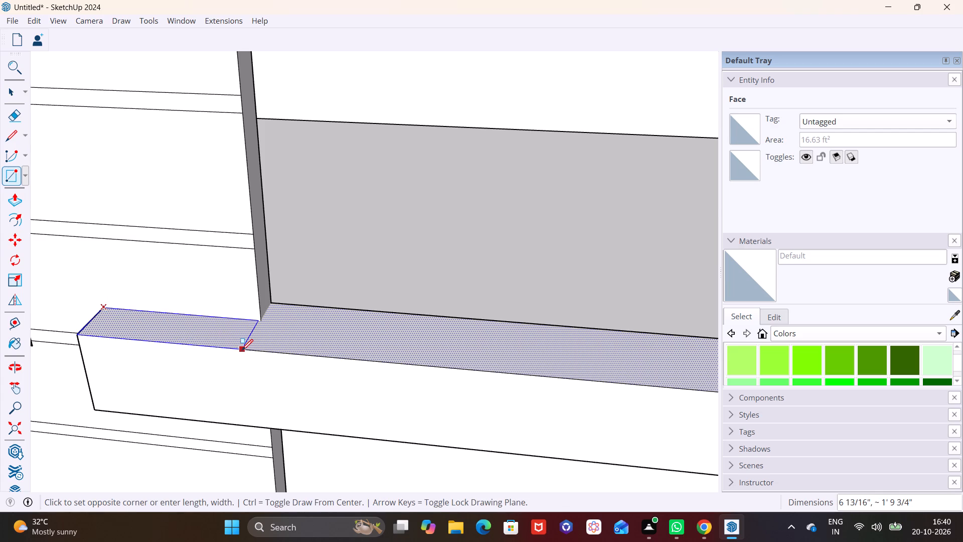
pyautogui.click(246, 350)
pyautogui.press('space')
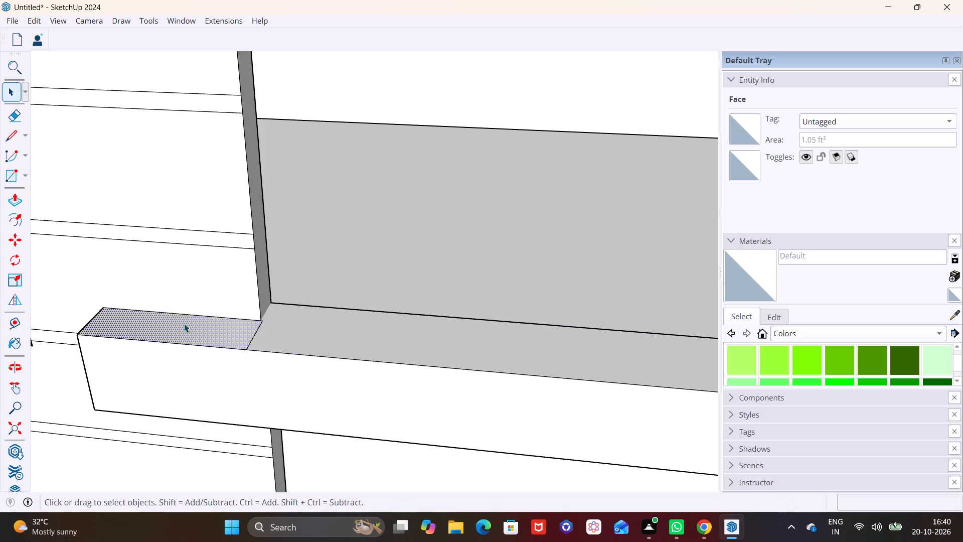
# Pull the rectangle on the ledge's end up 11' to form a vertical column reaching roof slab height.
pyautogui.click(11, 196)
pyautogui.click(156, 322)
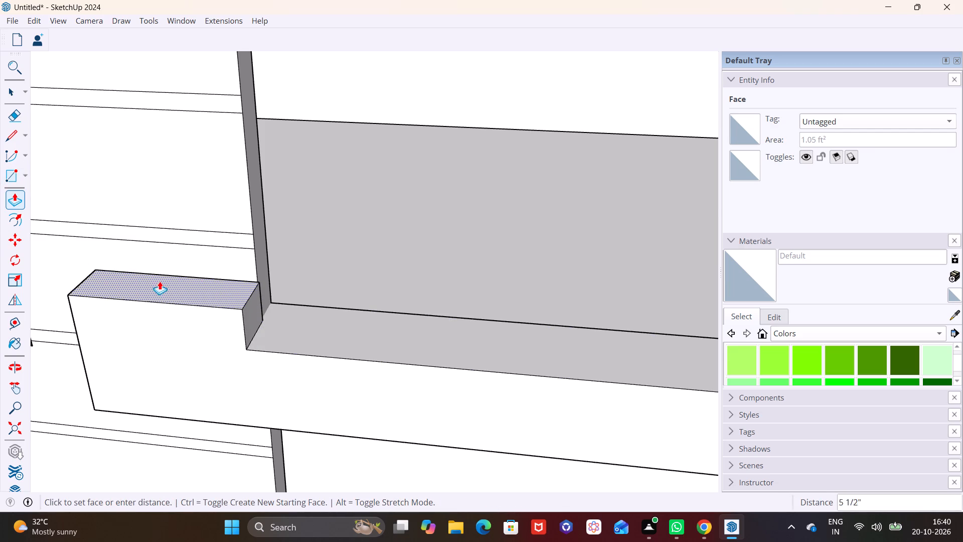
pyautogui.scroll(-11, 174, 264)
pyautogui.keyDown('shift'); pyautogui.moveTo(178, 264); pyautogui.dragTo(155, 418, button='middle'); pyautogui.keyUp('shift')
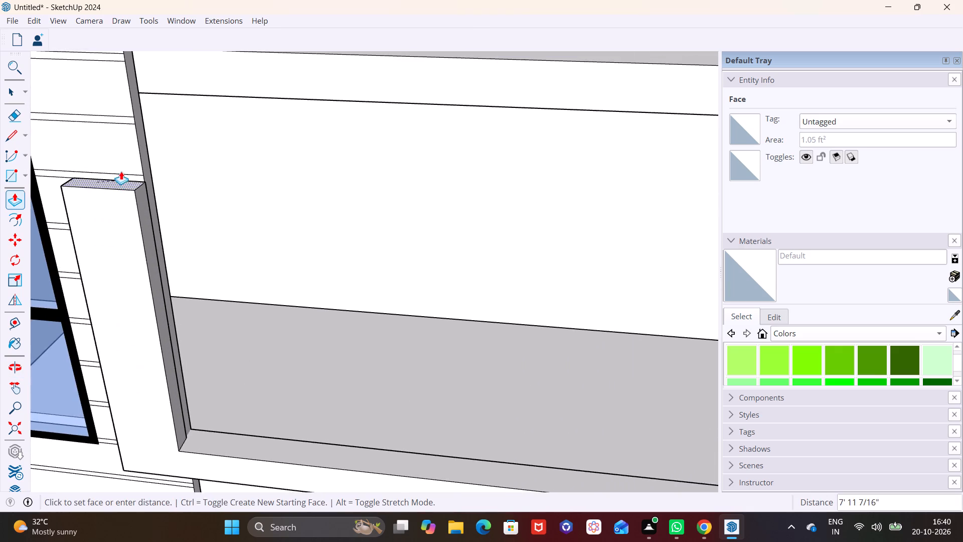
pyautogui.scroll(-5, 121, 171)
pyautogui.keyDown('shift'); pyautogui.moveTo(144, 186); pyautogui.dragTo(148, 285, button='middle'); pyautogui.keyUp('shift')
pyautogui.moveTo(127, 207); pyautogui.dragTo(164, 149, button='middle')
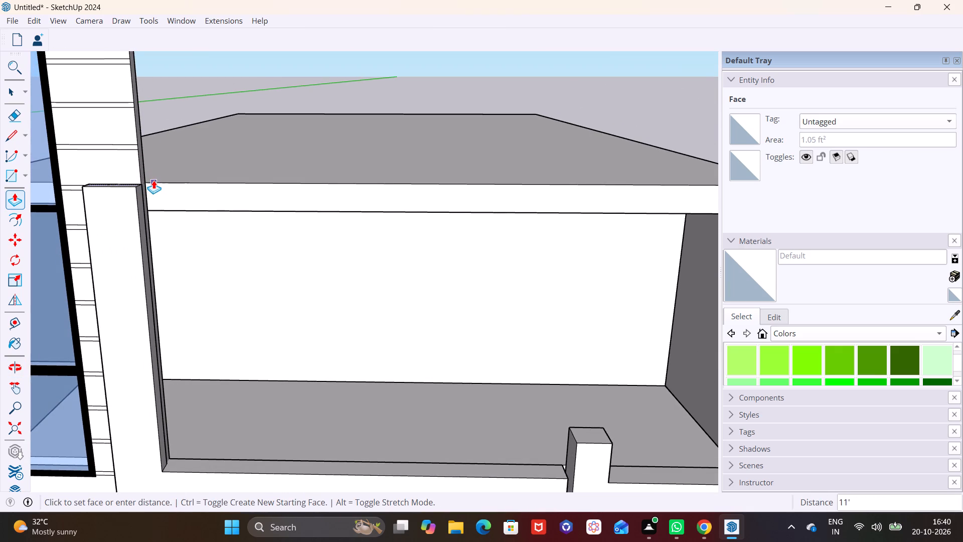
pyautogui.click(153, 180)
# Draw a 6 13/16" line across the column's inner side face, about 11 5/8" below its top.
pyautogui.moveTo(129, 207); pyautogui.dragTo(148, 151, button='middle')
pyautogui.scroll(-2, 161, 191)
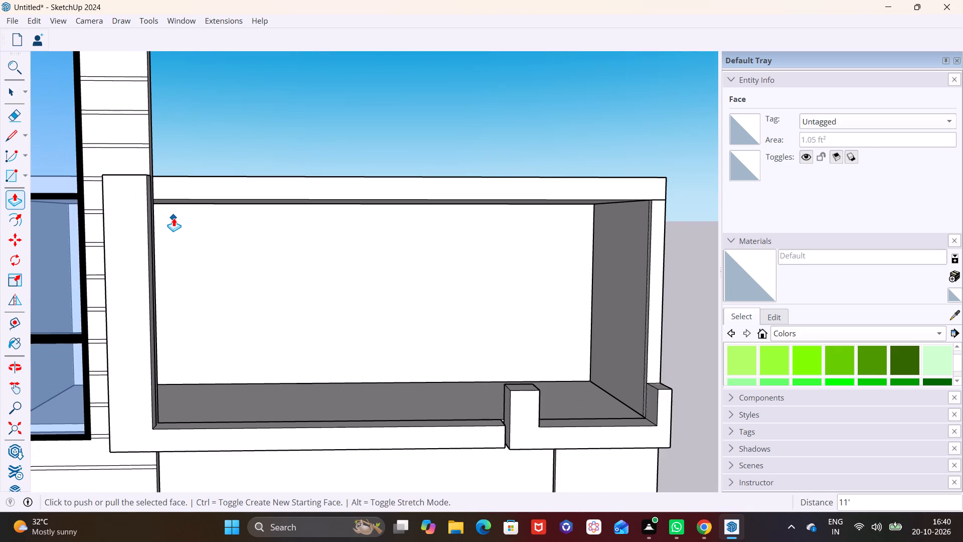
pyautogui.scroll(4, 140, 207)
pyautogui.moveTo(132, 207); pyautogui.dragTo(0, 214, button='middle')
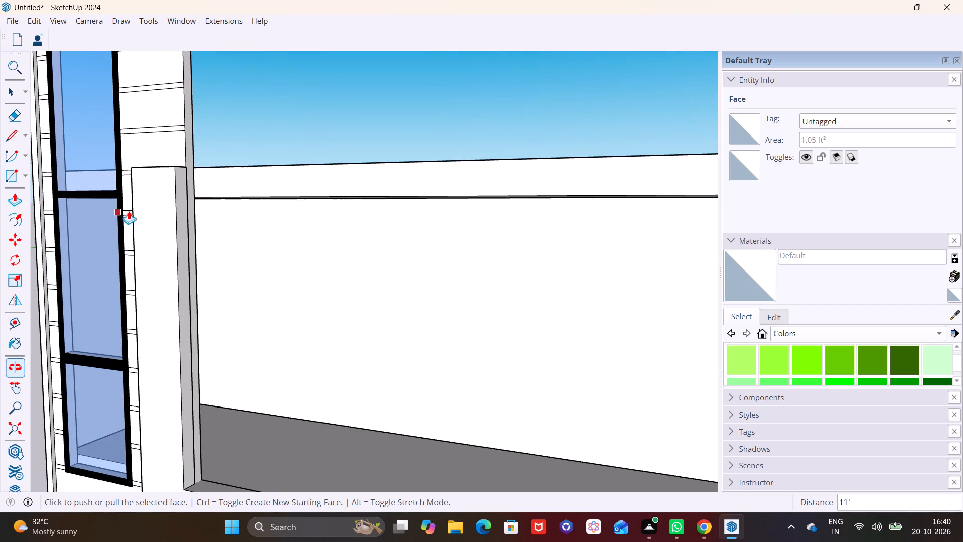
pyautogui.scroll(6, 147, 209)
pyautogui.moveTo(198, 215); pyautogui.dragTo(102, 216, button='middle')
pyautogui.scroll(1, 106, 214)
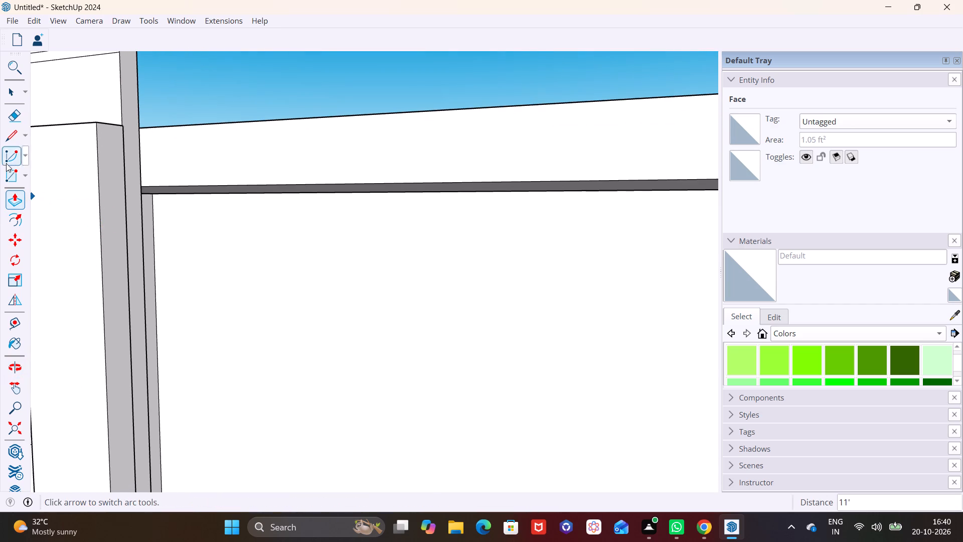
pyautogui.click(14, 134)
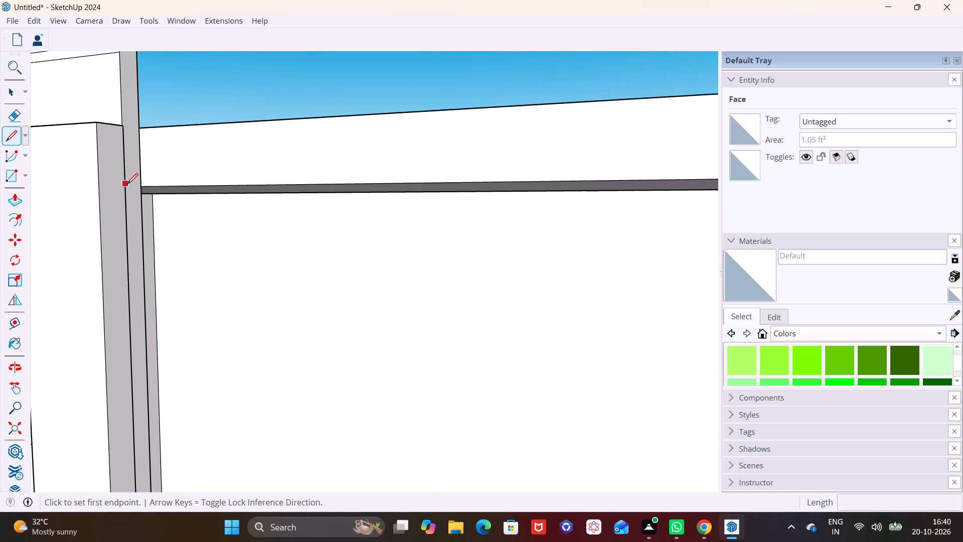
pyautogui.click(127, 184)
pyautogui.click(98, 190)
# Extend the column's upper side face about 22' 10" along the roof slab edge to the building's far corner.
pyautogui.click(11, 95)
pyautogui.click(99, 154)
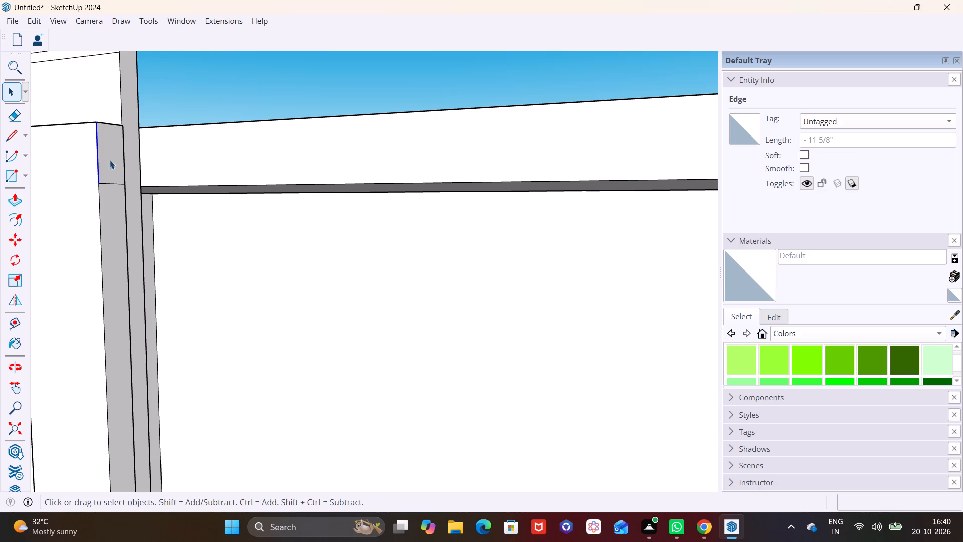
pyautogui.click(110, 160)
pyautogui.click(16, 199)
pyautogui.click(114, 163)
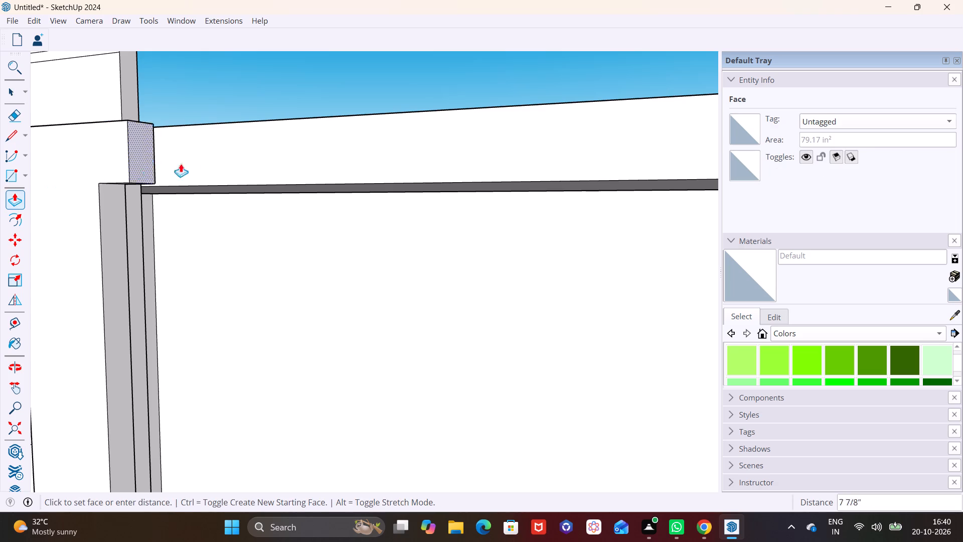
pyautogui.scroll(-10, 286, 187)
pyautogui.keyDown('shift'); pyautogui.moveTo(300, 206); pyautogui.dragTo(90, 177, button='middle'); pyautogui.keyUp('shift')
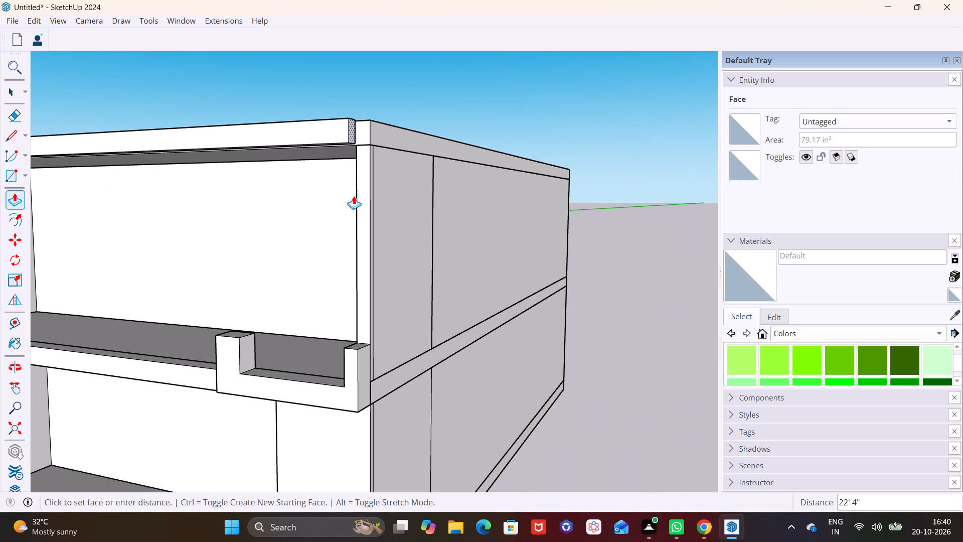
pyautogui.middleClick(385, 198)
pyautogui.moveTo(385, 198); pyautogui.dragTo(464, 205, button='middle')
pyautogui.click(406, 152)
# Draw a 6 13/16" line across the roof beam's underside near its far end, close to the side wall's inner edge.
pyautogui.scroll(7, 393, 160)
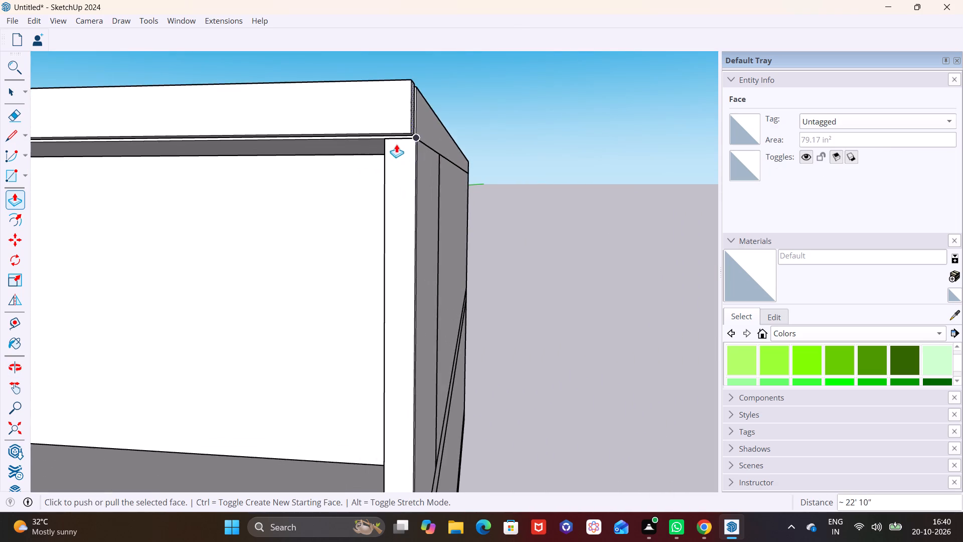
pyautogui.scroll(4, 396, 144)
pyautogui.moveTo(391, 138); pyautogui.dragTo(437, 29, button='middle')
pyautogui.scroll(2, 418, 77)
pyautogui.keyDown('shift'); pyautogui.moveTo(408, 91); pyautogui.dragTo(375, 161, button='middle'); pyautogui.keyUp('shift')
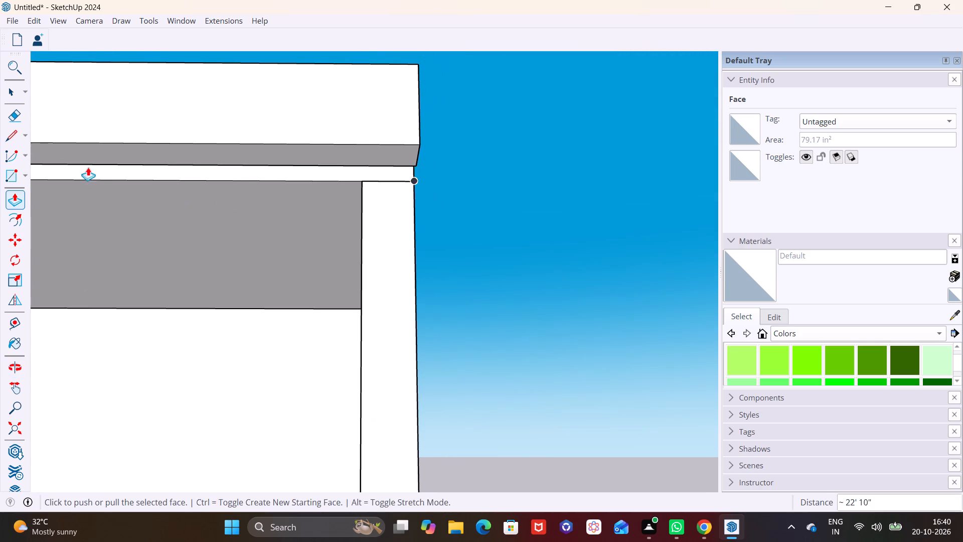
pyautogui.click(11, 142)
pyautogui.click(366, 167)
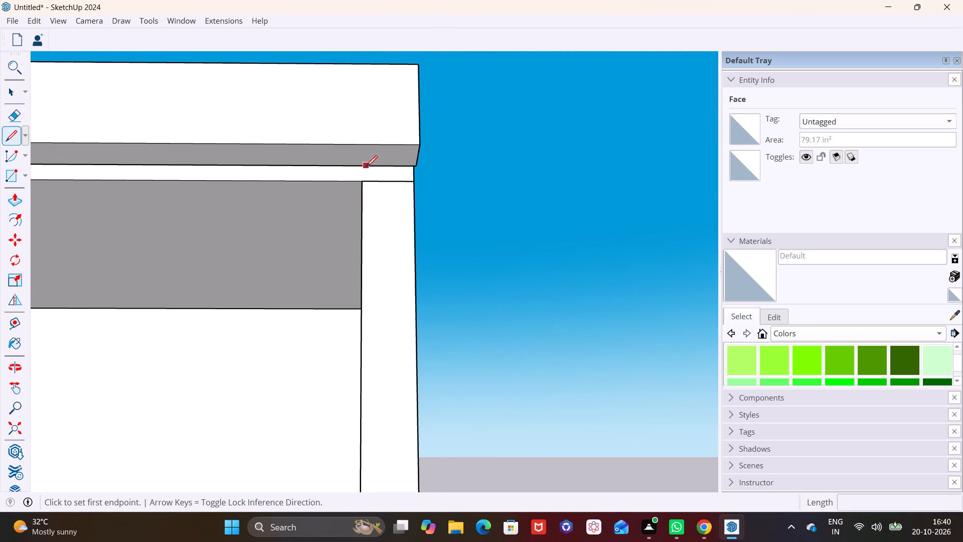
pyautogui.click(366, 144)
# Pull the small face under the roof beam's far end down about 8' 4 11/16" to form a corner post reaching the ledge's upright.
pyautogui.click(15, 89)
pyautogui.click(390, 150)
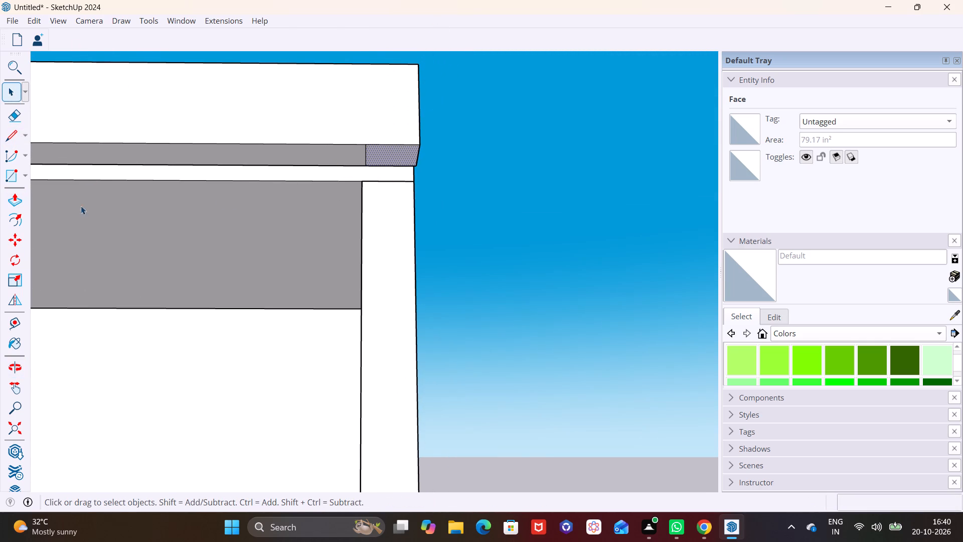
pyautogui.click(15, 203)
pyautogui.click(393, 158)
pyautogui.scroll(-3, 357, 294)
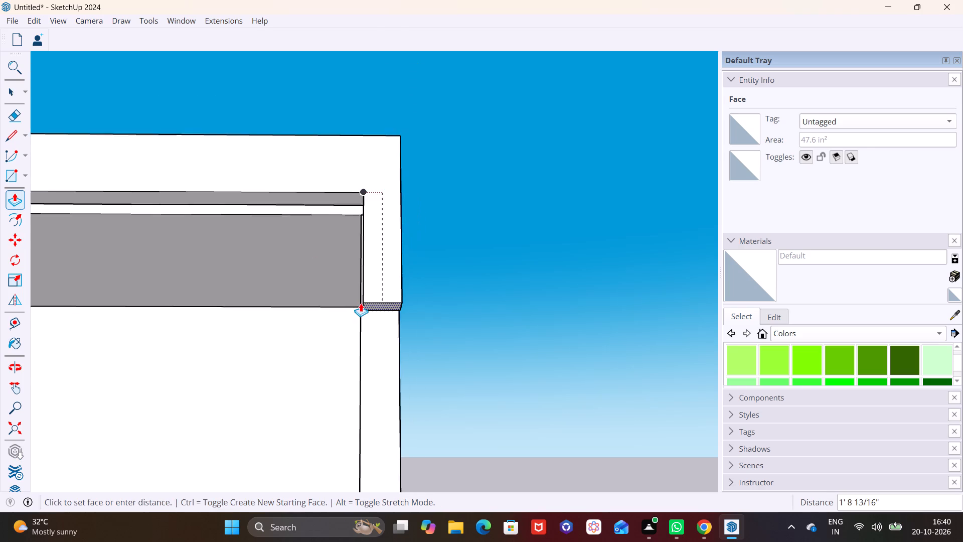
pyautogui.scroll(-4, 361, 303)
pyautogui.keyDown('shift'); pyautogui.moveTo(361, 306); pyautogui.dragTo(397, 137, button='middle'); pyautogui.keyUp('shift')
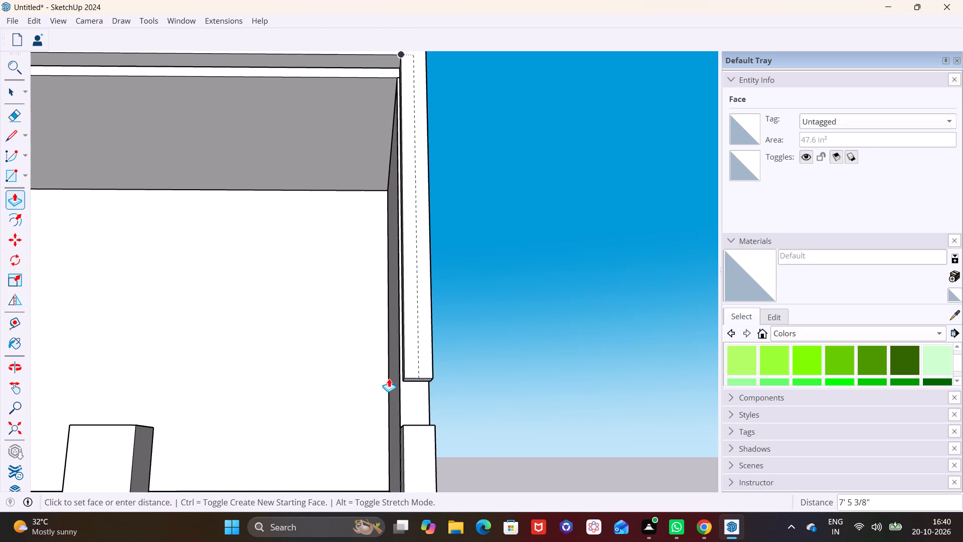
pyautogui.middleClick(390, 427)
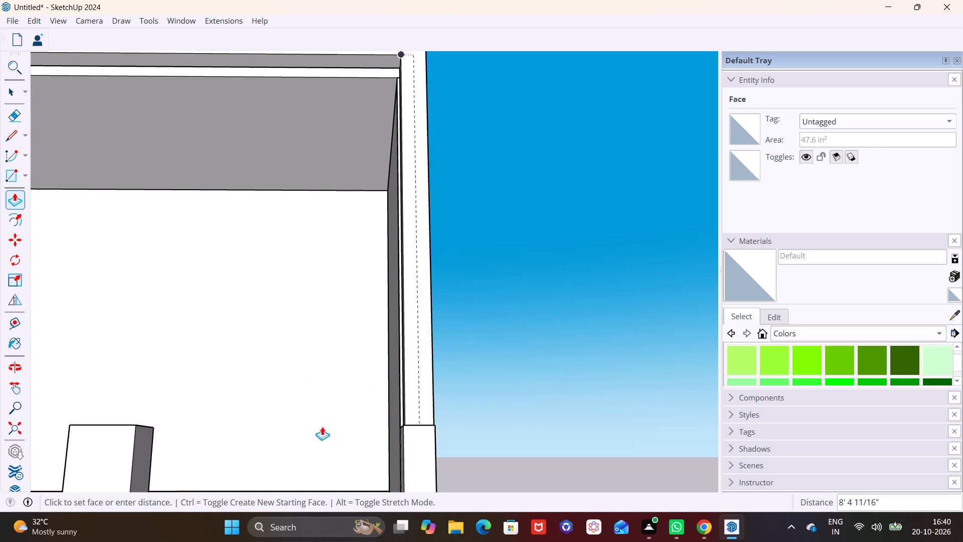
pyautogui.click(322, 427)
pyautogui.press('space')
# Pull the long underside of the roof beam down about 4 1/16" to deepen the frame's top.
pyautogui.scroll(-7, 345, 340)
pyautogui.moveTo(345, 336); pyautogui.dragTo(302, 437, button='middle')
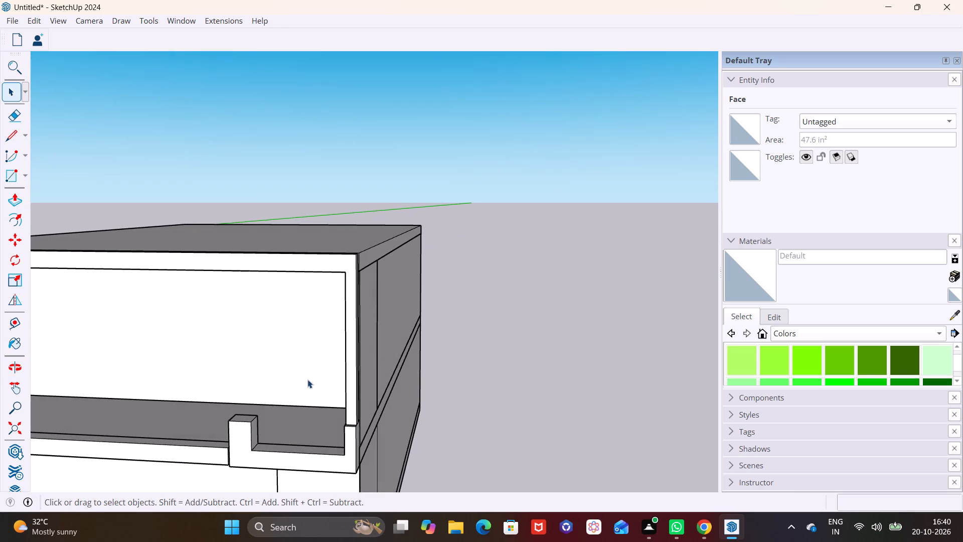
pyautogui.keyDown('shift'); pyautogui.moveTo(309, 377); pyautogui.dragTo(453, 346, button='middle'); pyautogui.keyUp('shift')
pyautogui.moveTo(456, 343); pyautogui.dragTo(462, 314, button='middle')
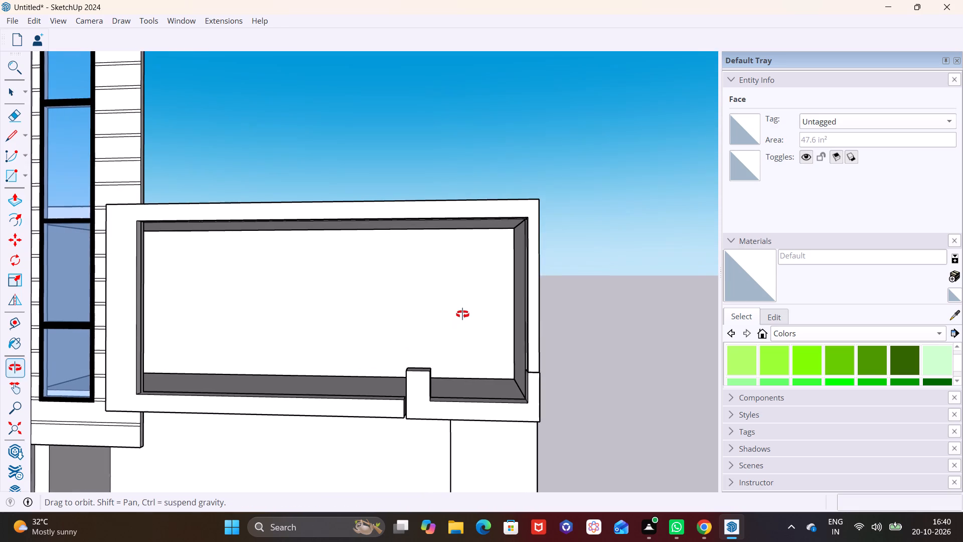
pyautogui.moveTo(462, 314); pyautogui.dragTo(462, 313, button='middle')
pyautogui.scroll(4, 332, 207)
pyautogui.moveTo(319, 213); pyautogui.dragTo(308, 140, button='middle')
pyautogui.scroll(3, 316, 184)
pyautogui.click(291, 249)
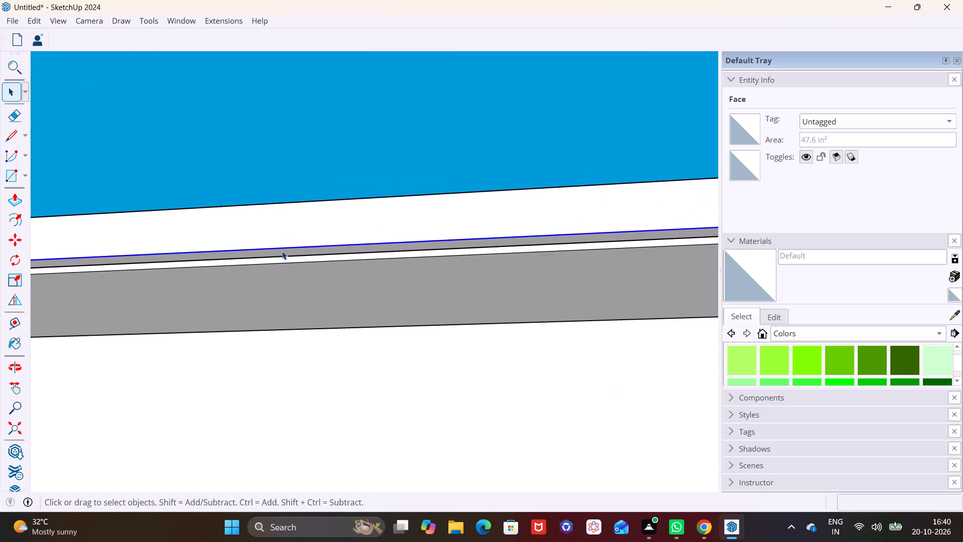
pyautogui.click(282, 251)
pyautogui.moveTo(20, 202); pyautogui.dragTo(16, 196)
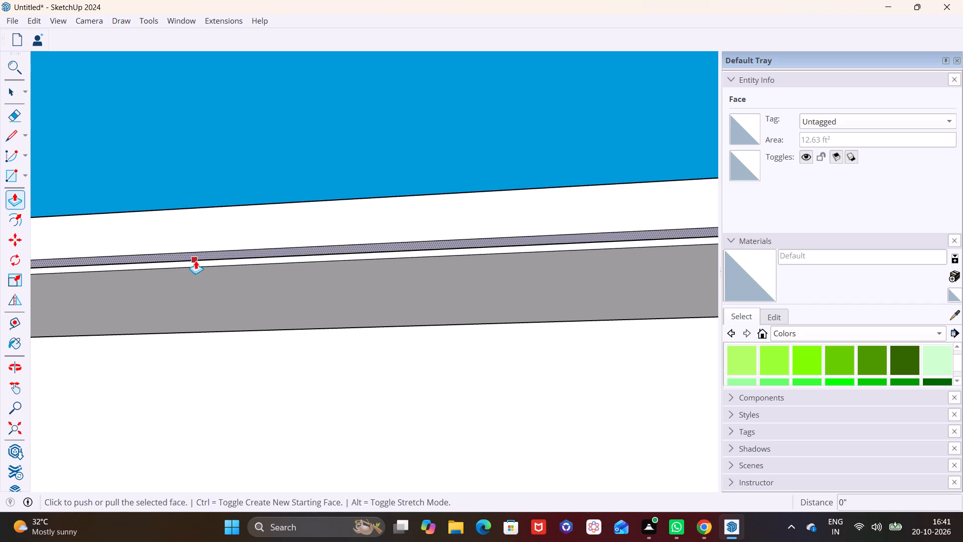
pyautogui.click(196, 256)
pyautogui.click(193, 268)
# Pull the inner side face of the corner post about 4 3/16" toward the opening to widen the post.
pyautogui.scroll(-5, 197, 264)
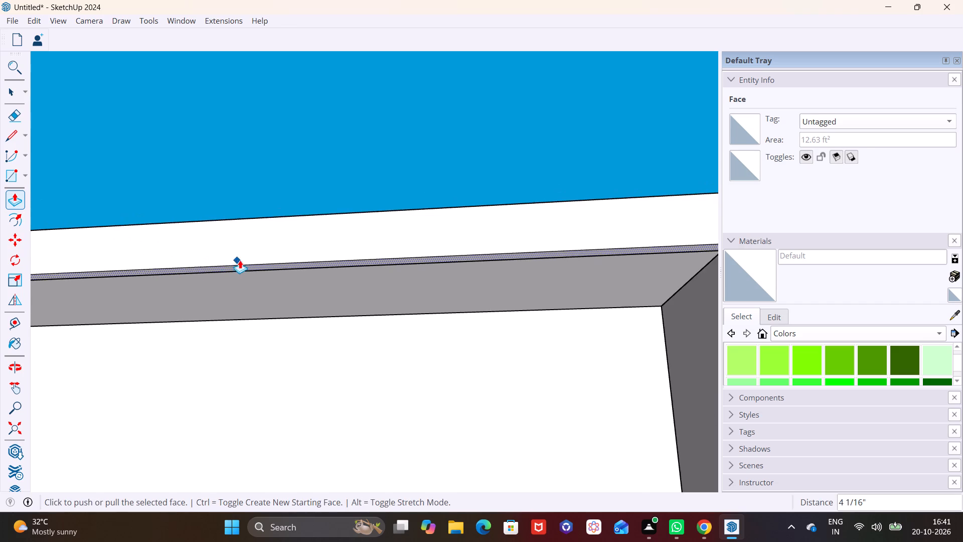
pyautogui.scroll(-6, 240, 260)
pyautogui.moveTo(288, 276); pyautogui.dragTo(396, 225, button='middle')
pyautogui.moveTo(495, 268); pyautogui.dragTo(563, 262, button='middle')
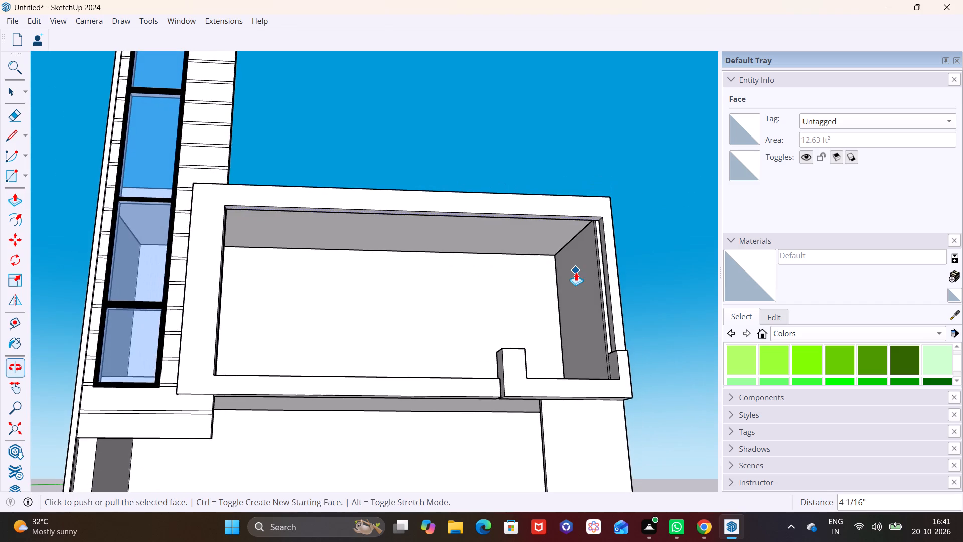
pyautogui.scroll(9, 576, 272)
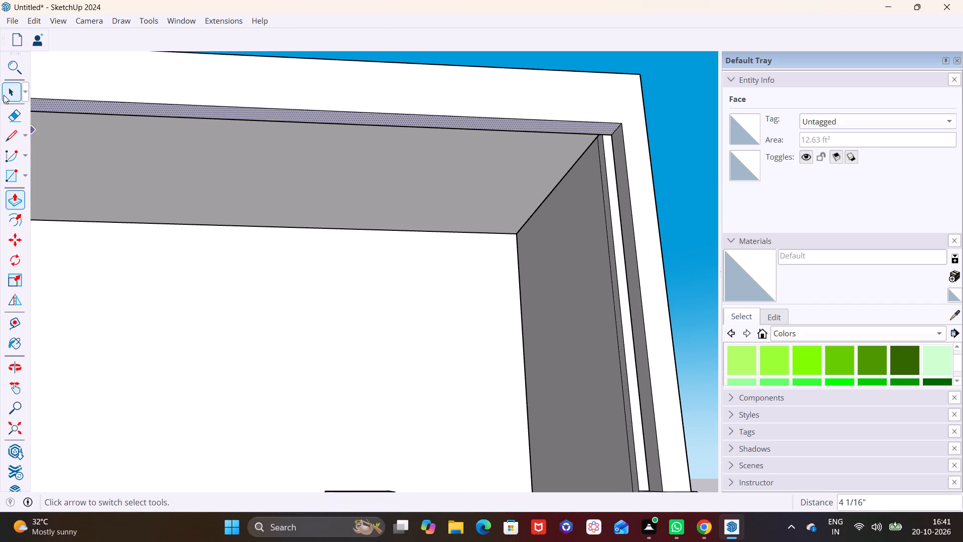
pyautogui.click(6, 90)
pyautogui.click(636, 298)
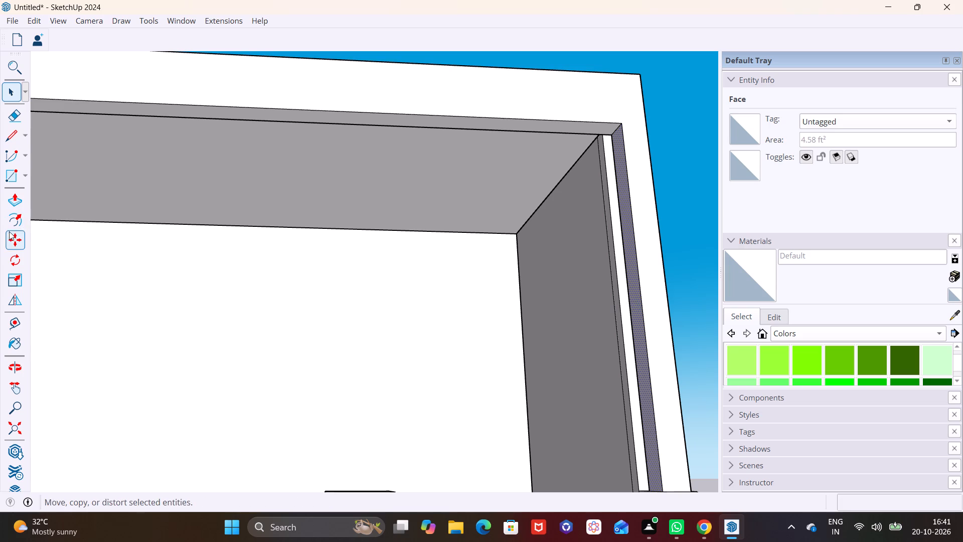
pyautogui.click(4, 198)
pyautogui.click(8, 197)
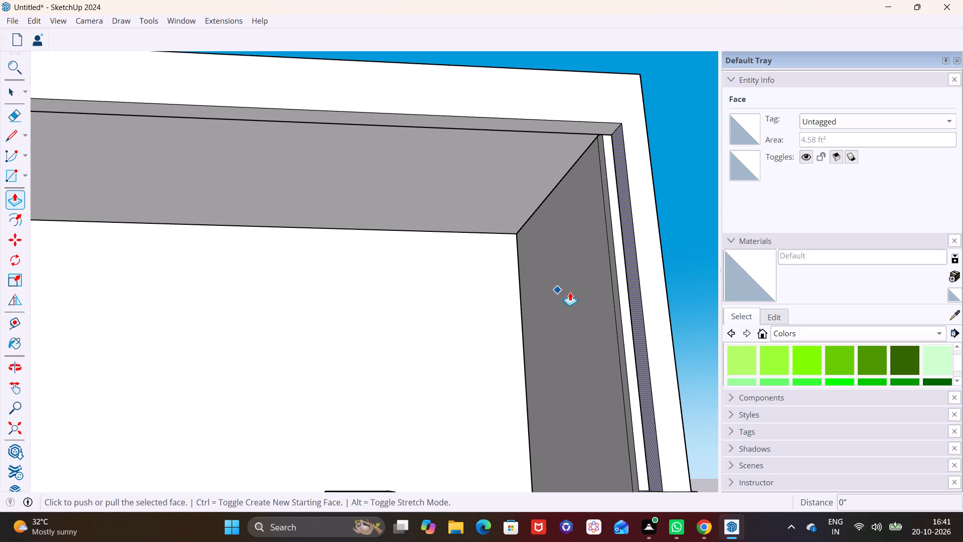
pyautogui.click(633, 295)
pyautogui.click(614, 295)
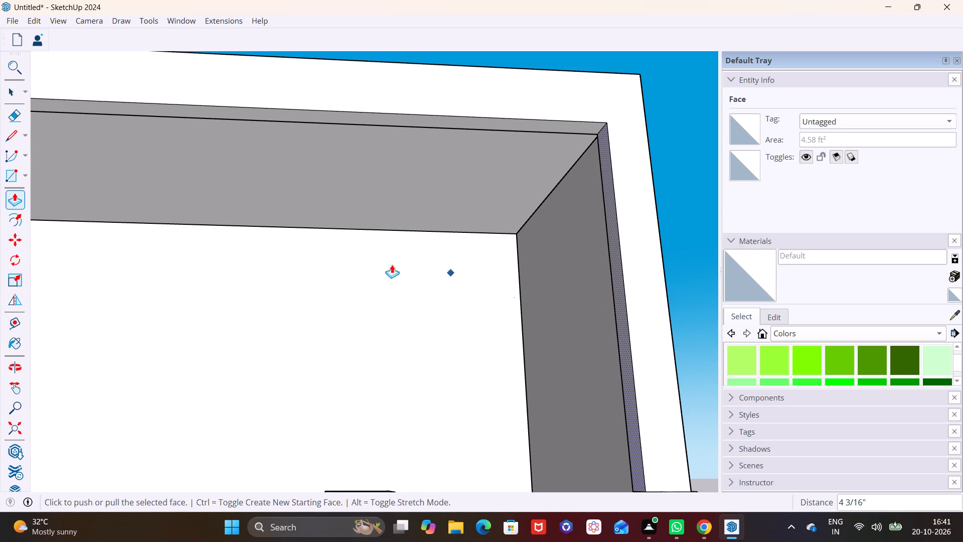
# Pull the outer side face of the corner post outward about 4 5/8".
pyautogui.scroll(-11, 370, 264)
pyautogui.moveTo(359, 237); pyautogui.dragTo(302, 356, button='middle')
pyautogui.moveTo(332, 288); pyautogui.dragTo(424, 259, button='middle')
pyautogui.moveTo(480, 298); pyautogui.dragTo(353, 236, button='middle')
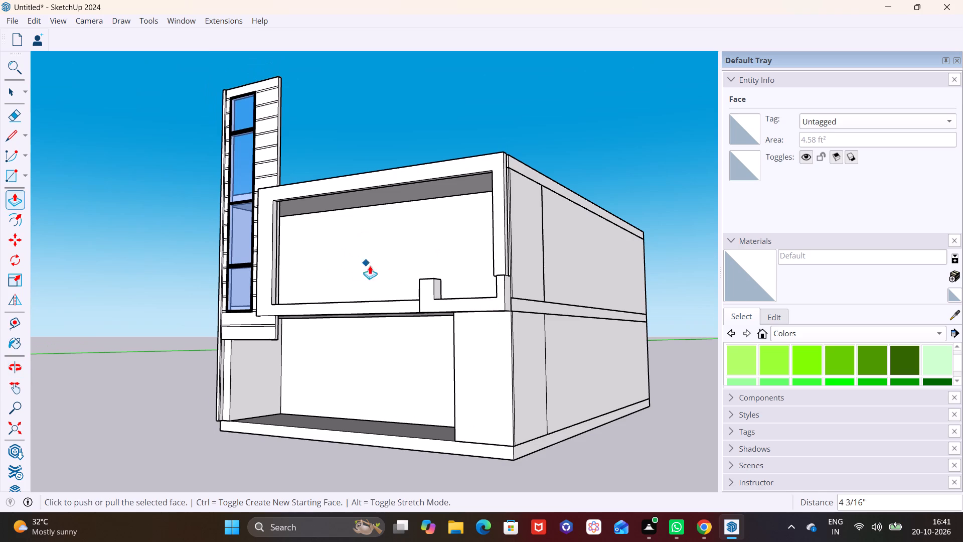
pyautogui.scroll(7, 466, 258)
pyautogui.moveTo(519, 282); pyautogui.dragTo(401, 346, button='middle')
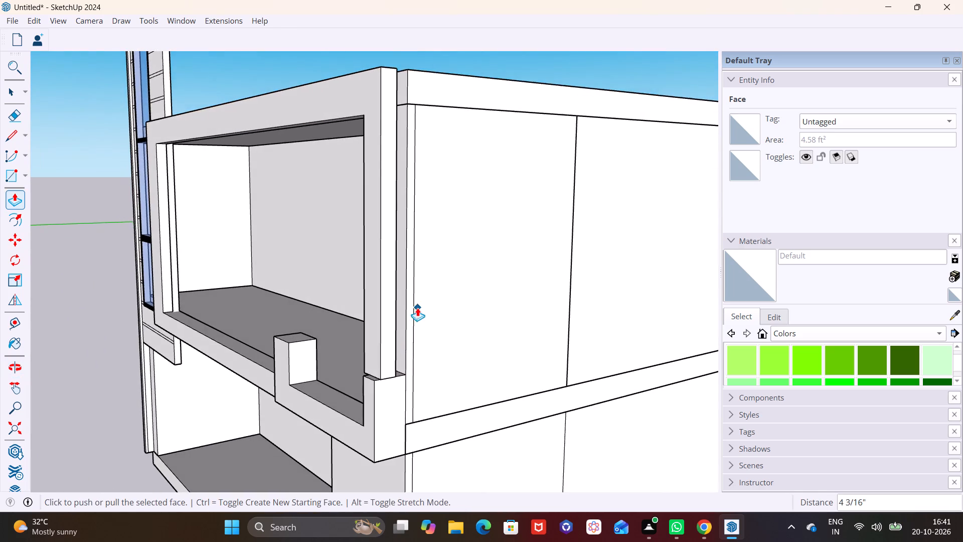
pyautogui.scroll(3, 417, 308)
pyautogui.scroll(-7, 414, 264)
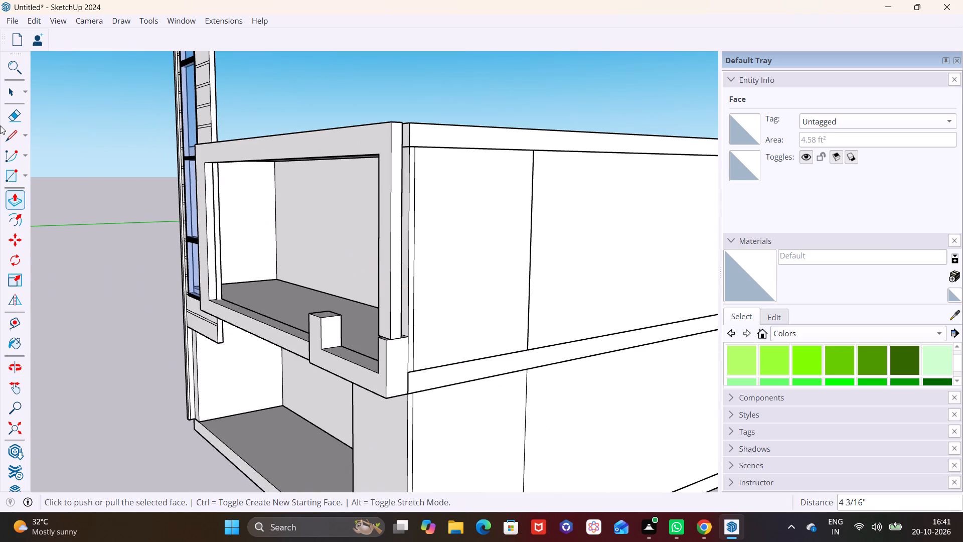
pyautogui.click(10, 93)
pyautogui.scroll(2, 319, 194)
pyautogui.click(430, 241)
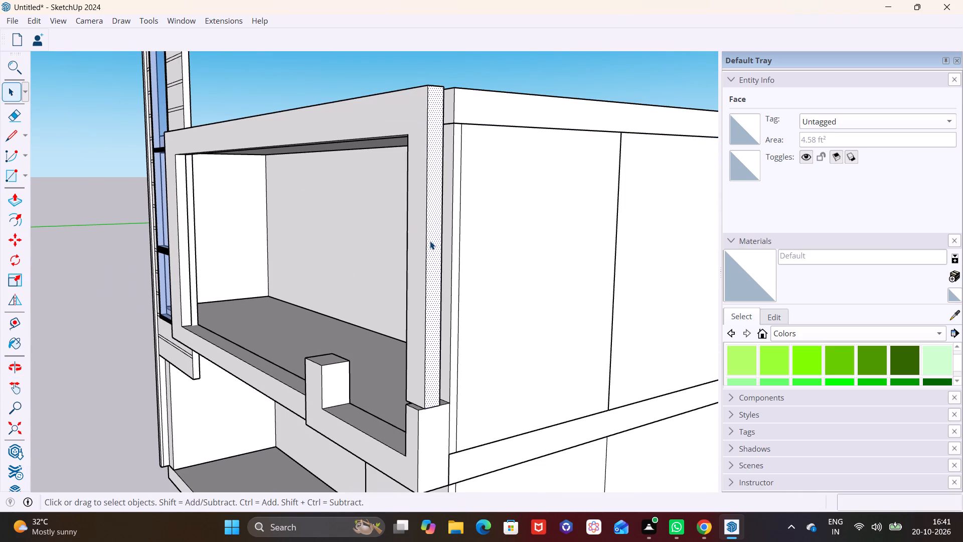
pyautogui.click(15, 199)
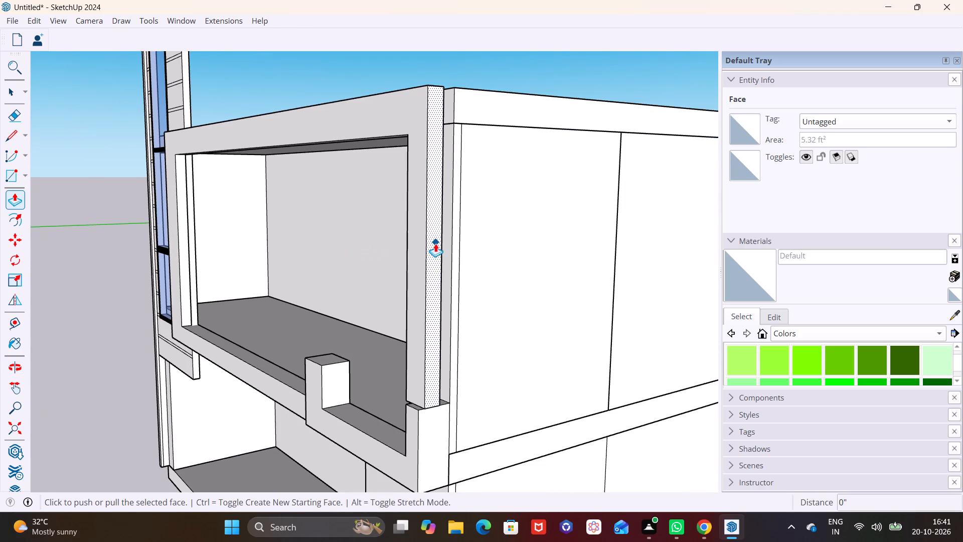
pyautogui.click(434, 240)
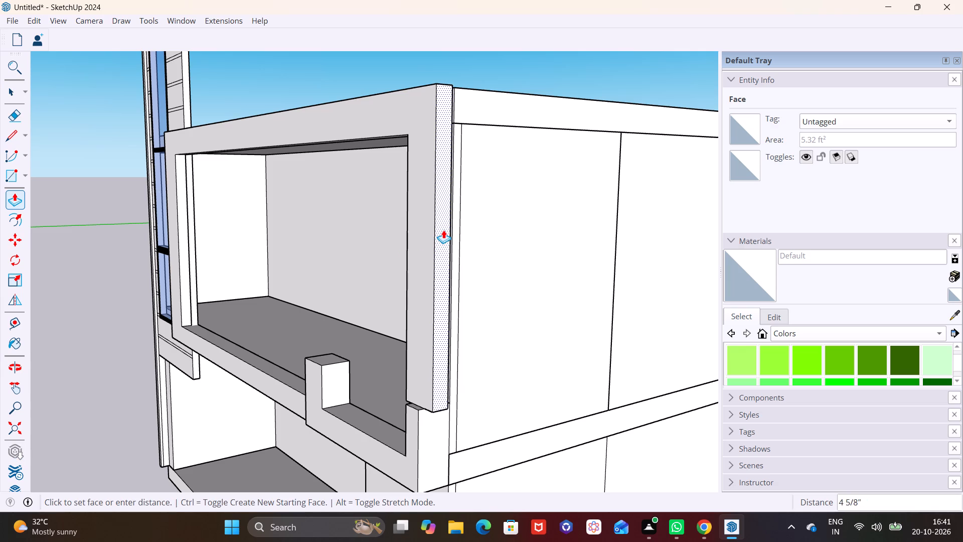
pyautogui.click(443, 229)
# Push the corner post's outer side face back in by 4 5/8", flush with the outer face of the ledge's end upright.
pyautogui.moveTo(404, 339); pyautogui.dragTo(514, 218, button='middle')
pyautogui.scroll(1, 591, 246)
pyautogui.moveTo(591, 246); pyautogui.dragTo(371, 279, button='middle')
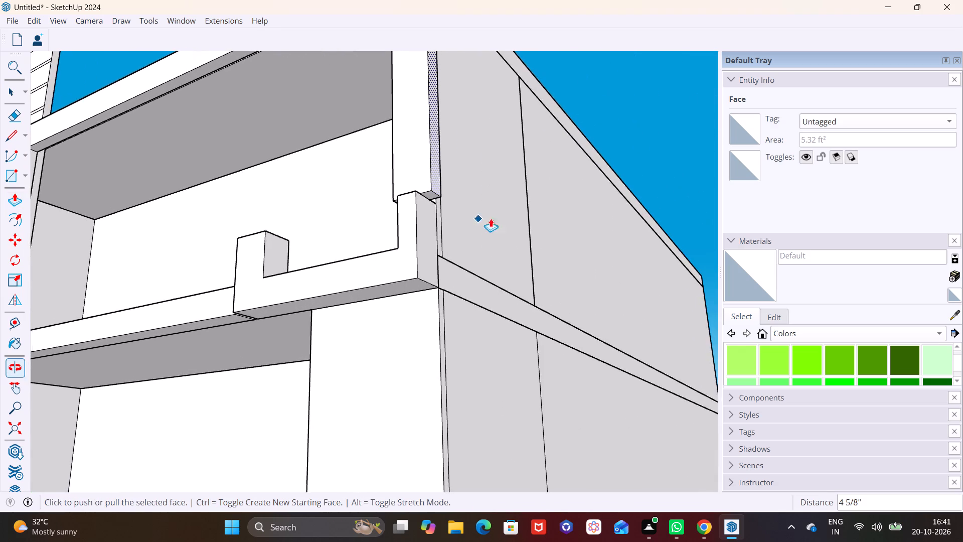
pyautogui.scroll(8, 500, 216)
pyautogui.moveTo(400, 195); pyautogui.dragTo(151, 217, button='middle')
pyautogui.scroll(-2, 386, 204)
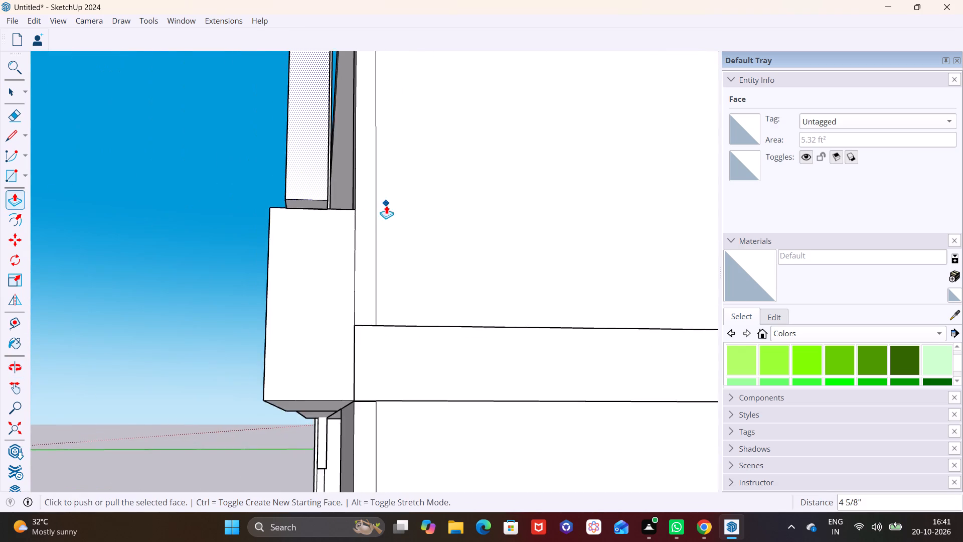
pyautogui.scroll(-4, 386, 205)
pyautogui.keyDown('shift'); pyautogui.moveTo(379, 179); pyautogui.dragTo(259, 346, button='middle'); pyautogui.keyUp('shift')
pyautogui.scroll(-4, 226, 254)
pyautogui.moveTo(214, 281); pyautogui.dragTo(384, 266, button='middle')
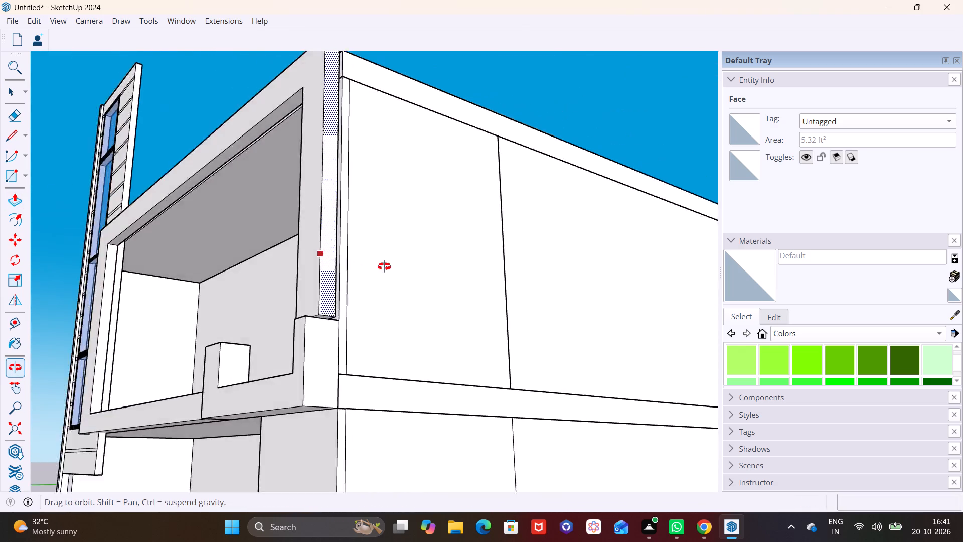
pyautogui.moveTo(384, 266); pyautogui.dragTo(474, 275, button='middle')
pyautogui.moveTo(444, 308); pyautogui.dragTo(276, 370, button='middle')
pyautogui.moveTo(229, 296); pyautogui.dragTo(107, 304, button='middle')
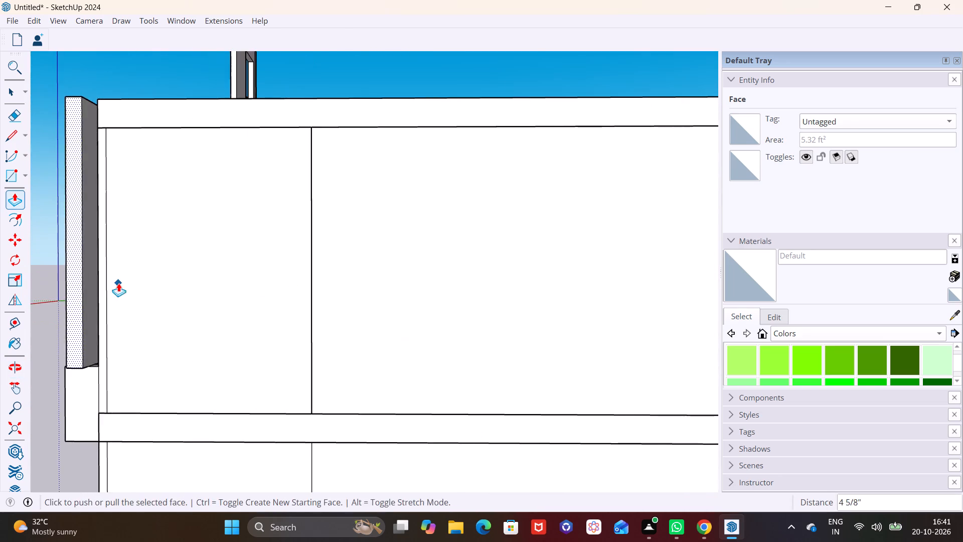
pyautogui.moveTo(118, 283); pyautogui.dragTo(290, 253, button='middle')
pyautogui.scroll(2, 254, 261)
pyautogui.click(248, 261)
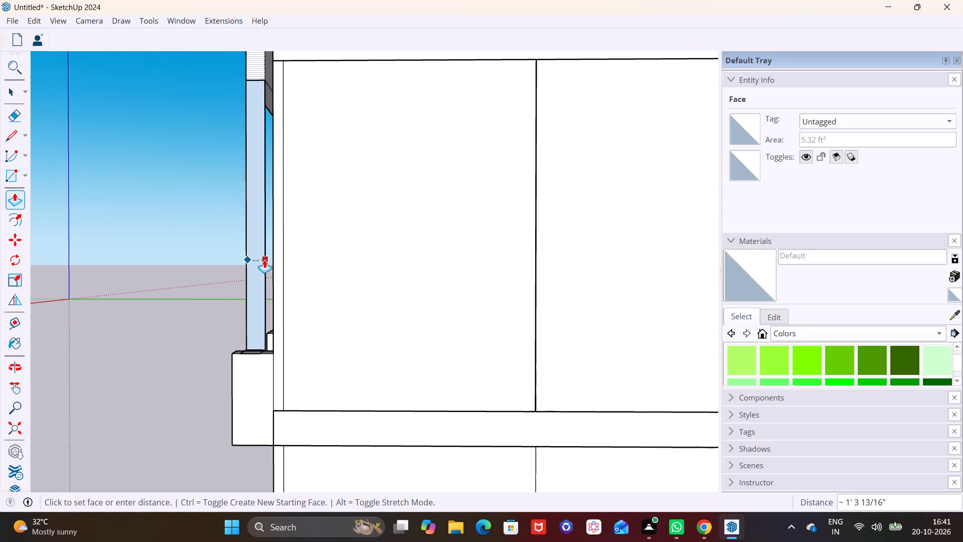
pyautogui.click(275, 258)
# Pull up the top face of the short free-standing upright on the ledge, near the corner post, to make it taller.
pyautogui.moveTo(303, 311); pyautogui.dragTo(552, 339, button='middle')
pyautogui.scroll(-3, 412, 328)
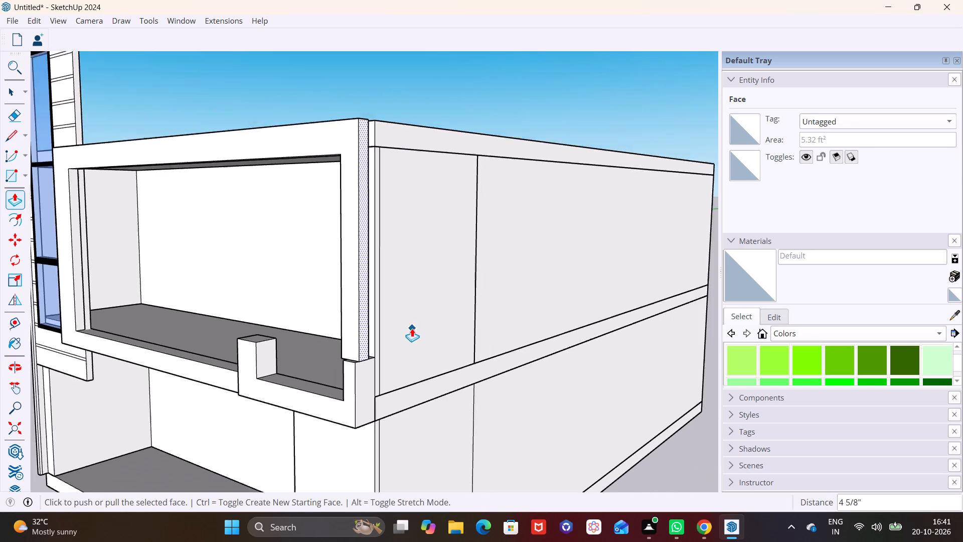
pyautogui.scroll(-4, 412, 328)
pyautogui.moveTo(384, 321); pyautogui.dragTo(600, 299, button='middle')
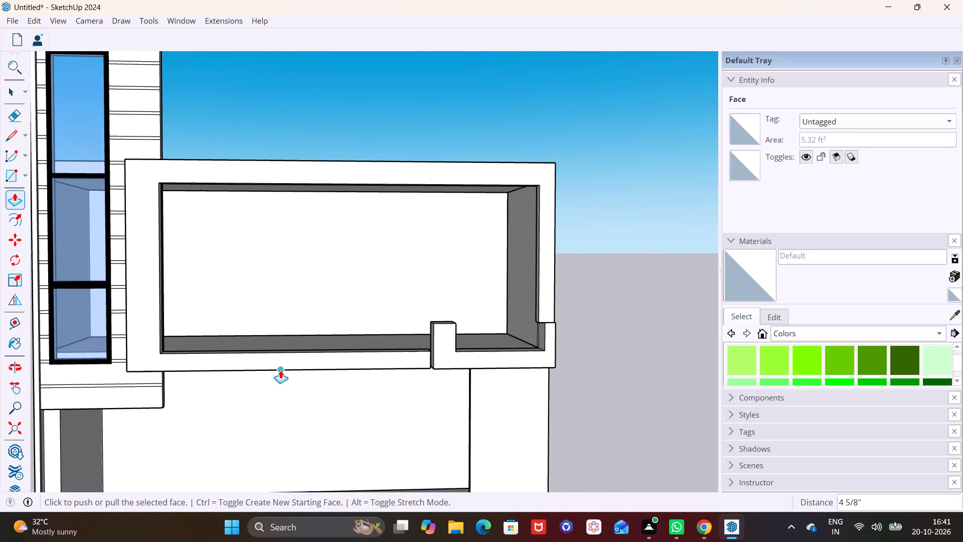
pyautogui.press('space')
pyautogui.keyDown('shift'); pyautogui.moveTo(270, 356); pyautogui.dragTo(356, 349, button='middle'); pyautogui.keyUp('shift')
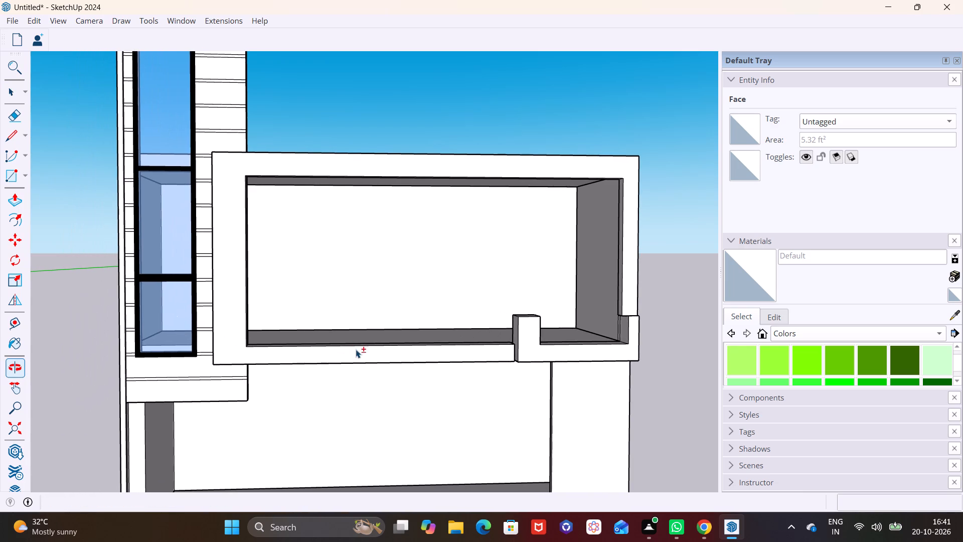
pyautogui.keyDown('shift'); pyautogui.moveTo(349, 346); pyautogui.dragTo(291, 329, button='middle'); pyautogui.keyUp('shift')
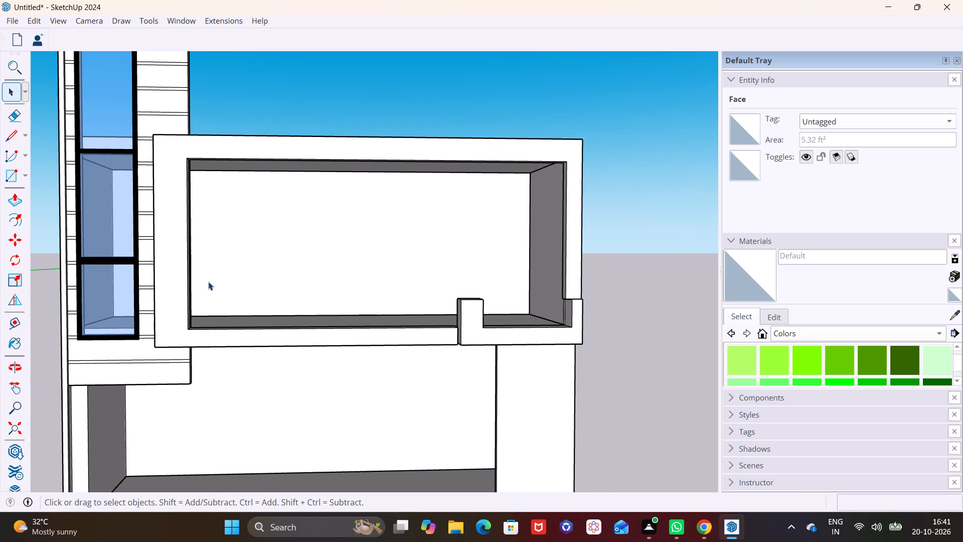
pyautogui.moveTo(270, 276); pyautogui.dragTo(238, 264, button='middle')
pyautogui.keyDown('shift'); pyautogui.moveTo(553, 331); pyautogui.dragTo(409, 329, button='middle'); pyautogui.keyUp('shift')
pyautogui.scroll(4, 299, 303)
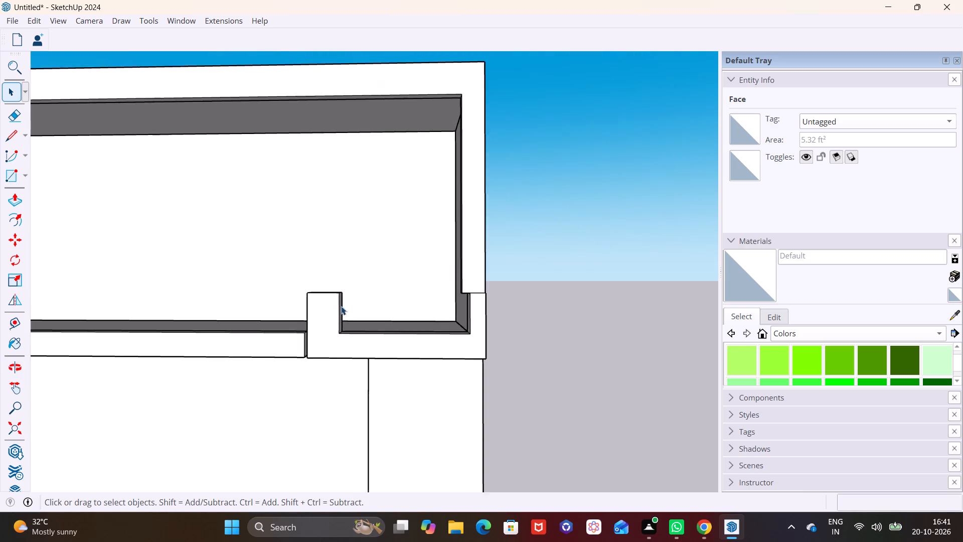
pyautogui.scroll(2, 341, 306)
pyautogui.moveTo(350, 303); pyautogui.dragTo(299, 383, button='middle')
pyautogui.click(329, 294)
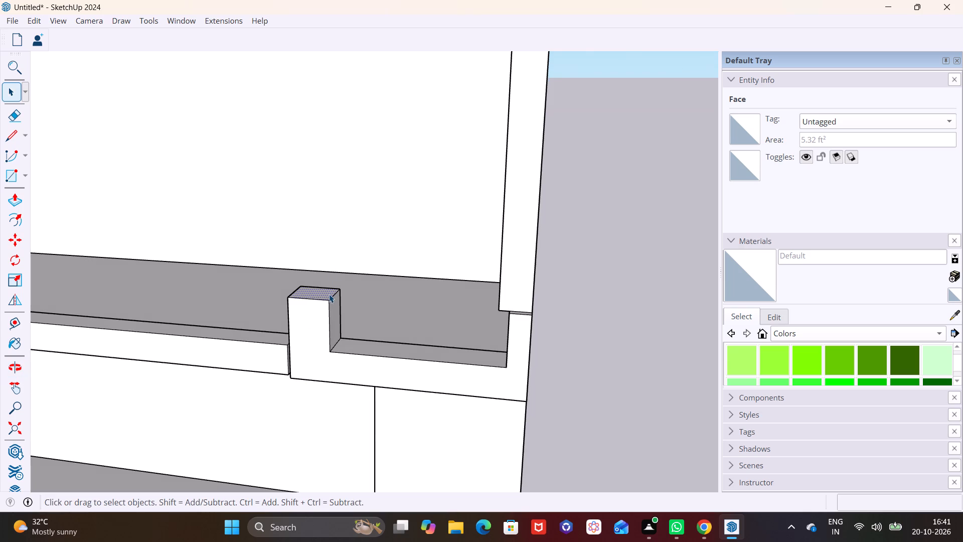
pyautogui.click(13, 199)
pyautogui.click(313, 292)
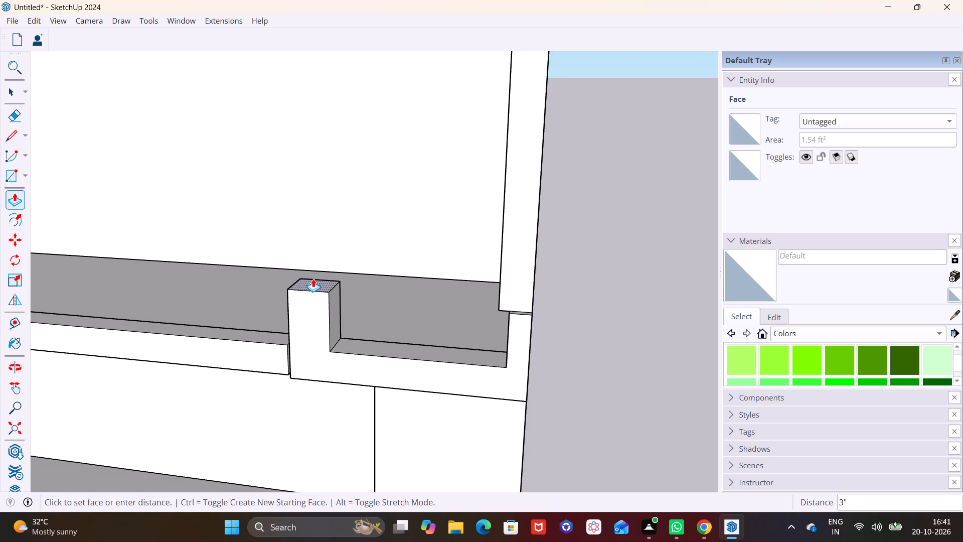
pyautogui.click(313, 261)
pyautogui.press('space')
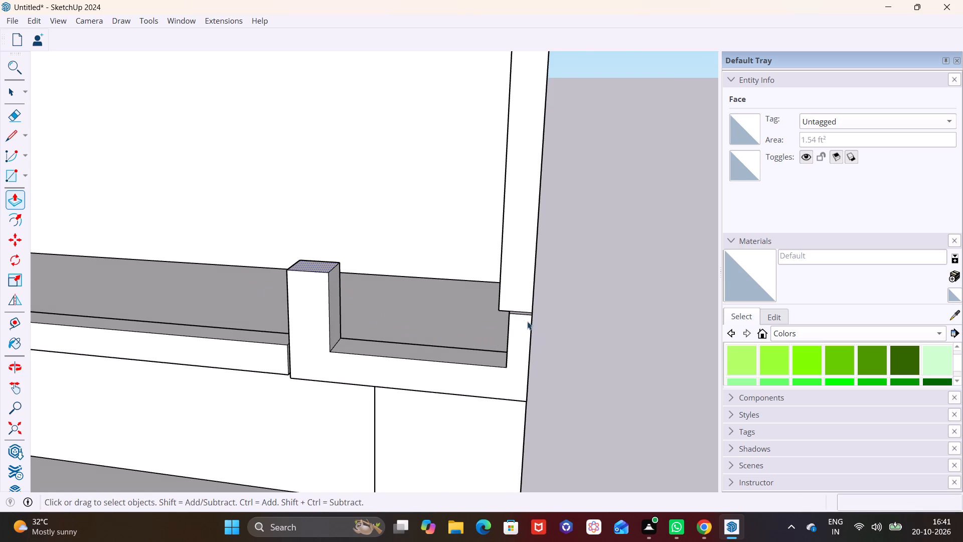
# Push the bottom face of the corner post up 1' 4 1/2", clear of the ledge's end upright.
pyautogui.moveTo(518, 318); pyautogui.dragTo(266, 385, button='middle')
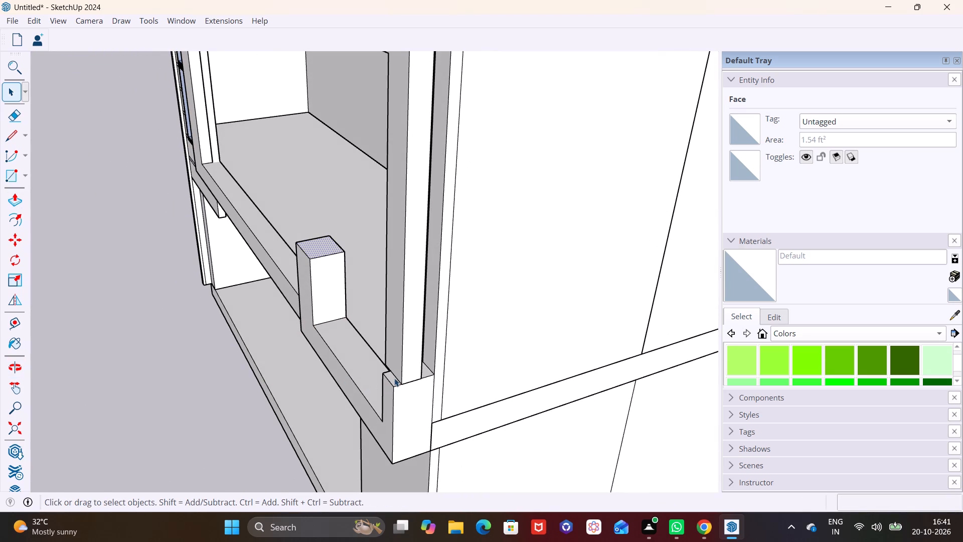
pyautogui.click(394, 379)
pyautogui.moveTo(394, 379); pyautogui.dragTo(476, 307, button='middle')
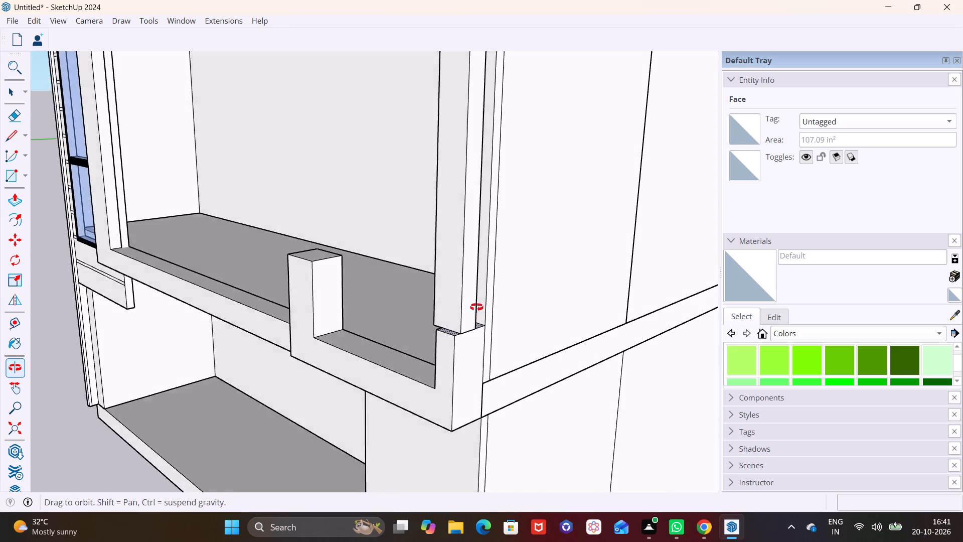
pyautogui.moveTo(476, 307); pyautogui.dragTo(528, 257, button='middle')
pyautogui.scroll(1, 500, 303)
pyautogui.moveTo(504, 303); pyautogui.dragTo(599, 214, button='middle')
pyautogui.scroll(6, 536, 230)
pyautogui.click(478, 270)
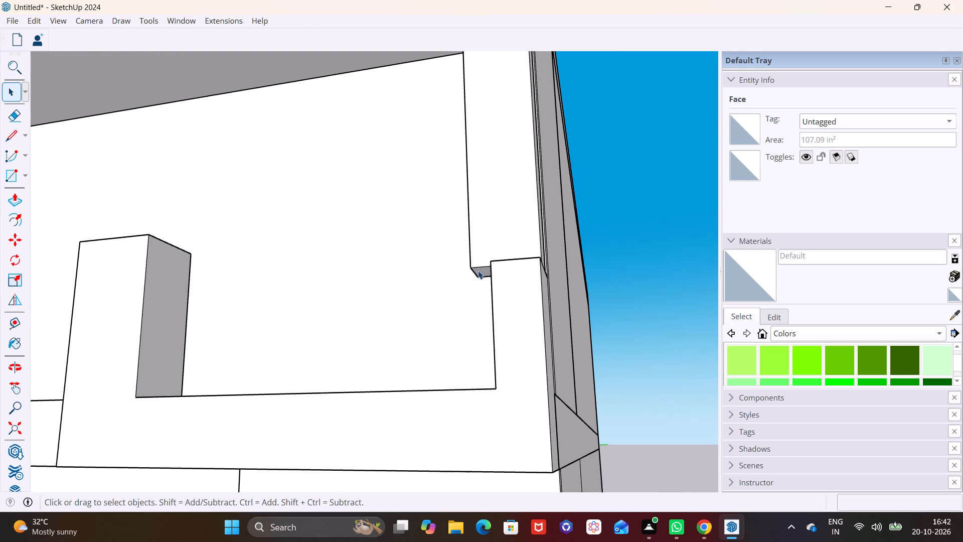
pyautogui.click(15, 200)
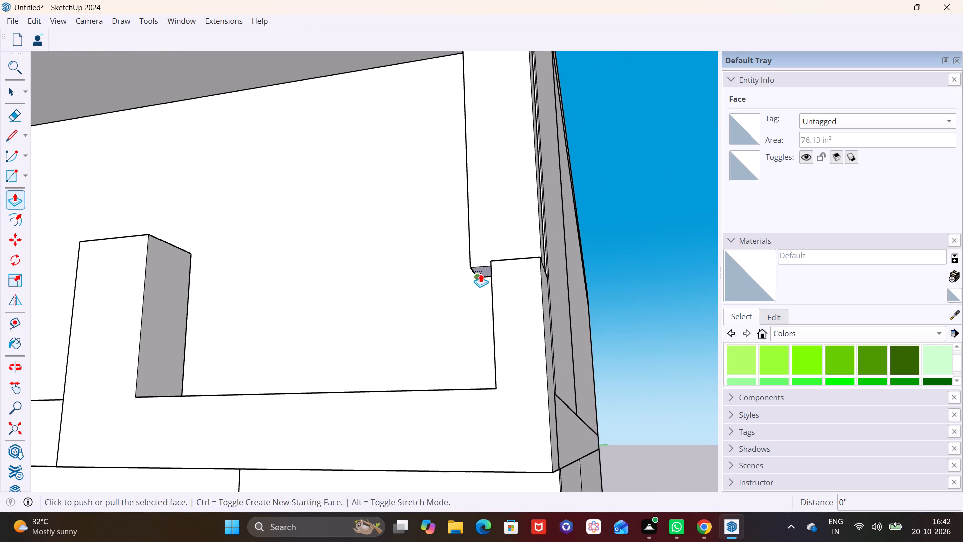
pyautogui.click(481, 273)
pyautogui.click(475, 180)
# Pull up the top face of the ledge's end upright to match the height of the short free-standing upright.
pyautogui.scroll(-6, 463, 261)
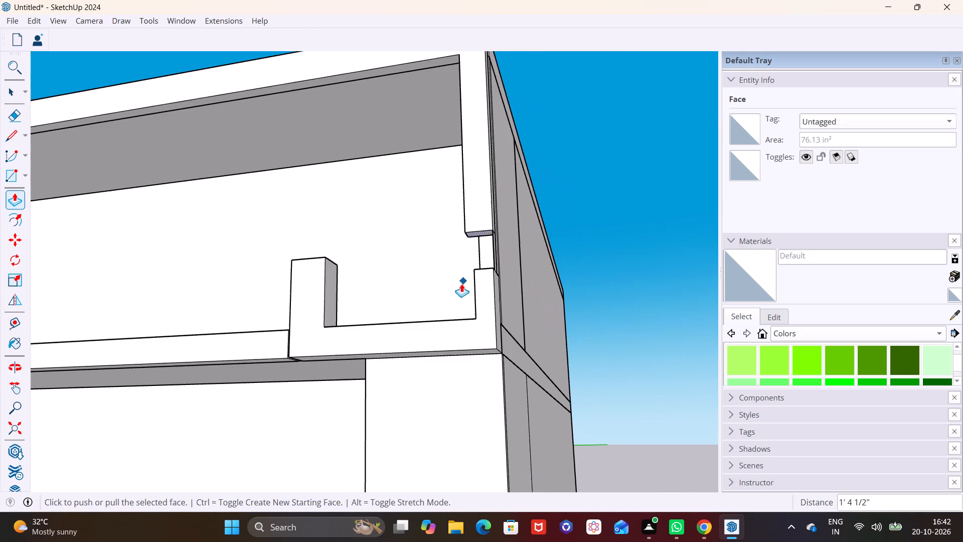
pyautogui.moveTo(459, 286); pyautogui.dragTo(443, 224, button='middle')
pyautogui.moveTo(448, 256); pyautogui.dragTo(435, 366, button='middle')
pyautogui.moveTo(411, 274); pyautogui.dragTo(407, 275, button='middle')
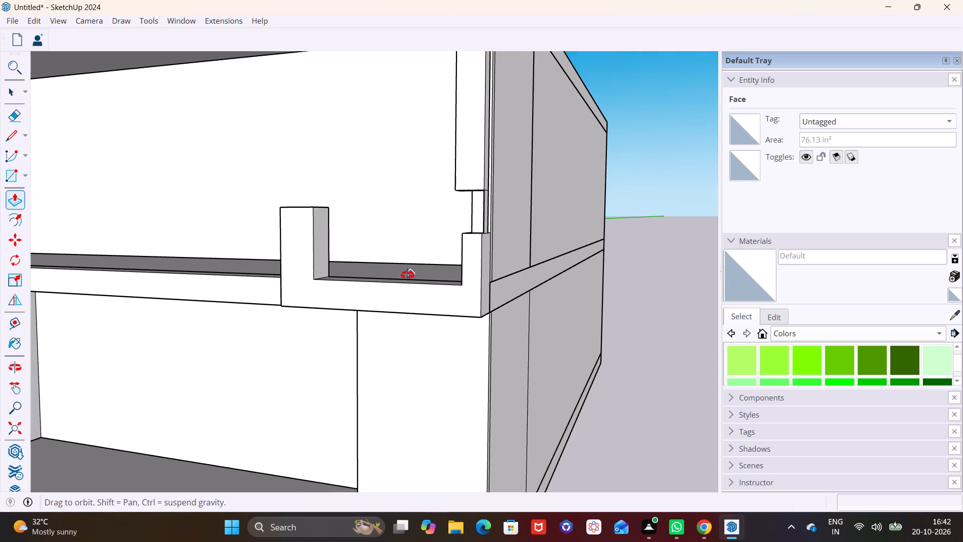
pyautogui.moveTo(407, 275); pyautogui.dragTo(332, 360, button='middle')
pyautogui.click(13, 93)
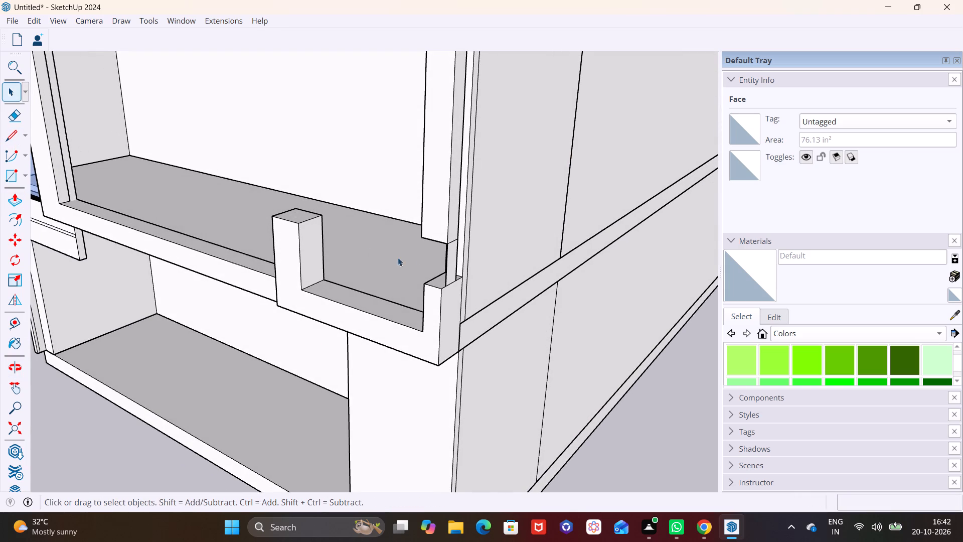
pyautogui.click(438, 283)
pyautogui.click(14, 198)
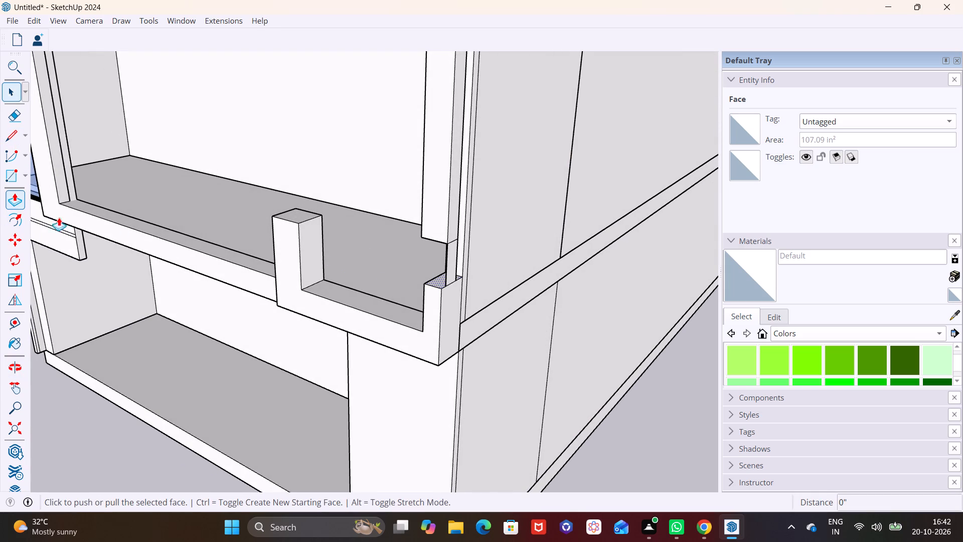
pyautogui.click(441, 280)
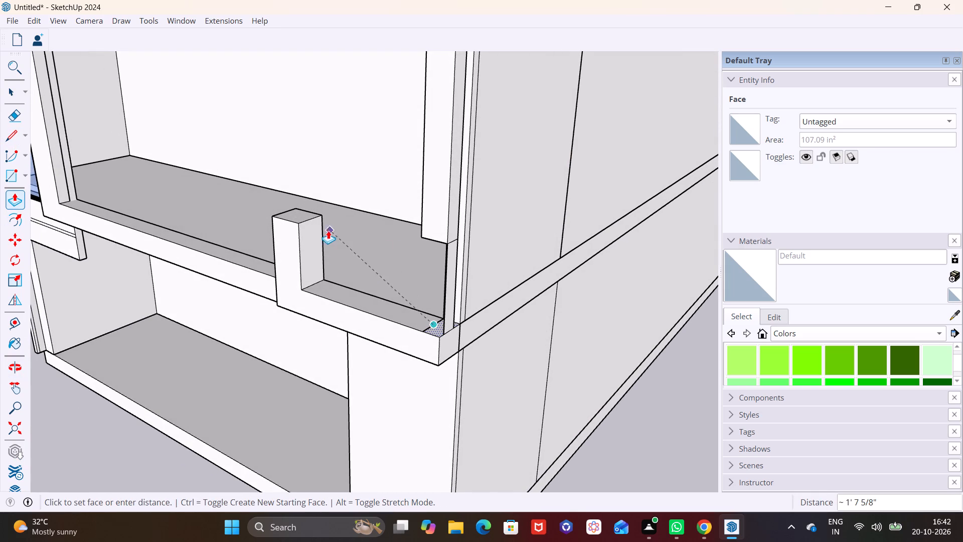
pyautogui.click(305, 220)
# Push in the side face of the free-standing upright that faces the corner by 4 1/8" to make it narrower.
pyautogui.moveTo(472, 285); pyautogui.dragTo(579, 247, button='middle')
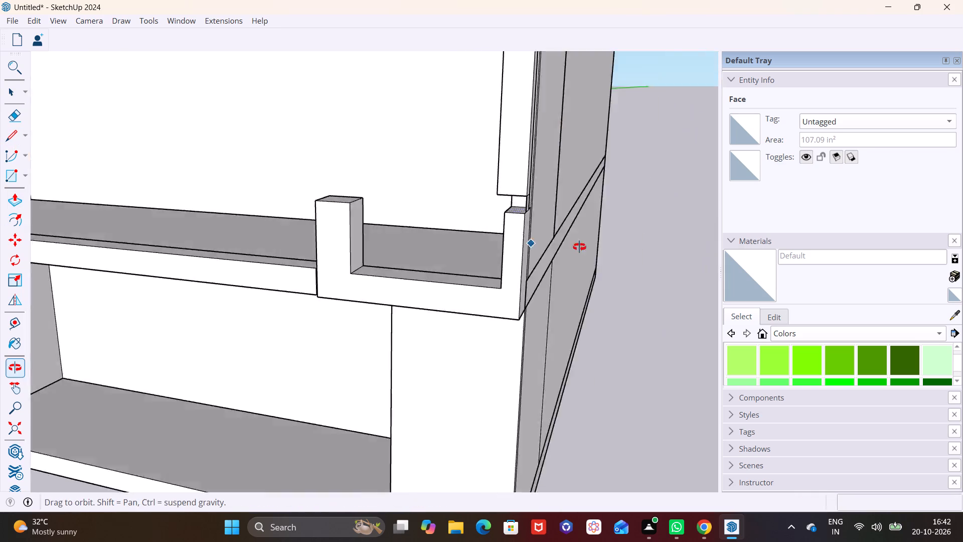
pyautogui.moveTo(579, 247); pyautogui.dragTo(597, 244, button='middle')
pyautogui.moveTo(484, 226); pyautogui.dragTo(457, 219, button='middle')
pyautogui.moveTo(378, 244); pyautogui.dragTo(469, 217, button='middle')
pyautogui.keyDown('shift'); pyautogui.moveTo(453, 214); pyautogui.dragTo(375, 253, button='middle'); pyautogui.keyUp('shift')
pyautogui.moveTo(316, 286); pyautogui.dragTo(189, 290, button='middle')
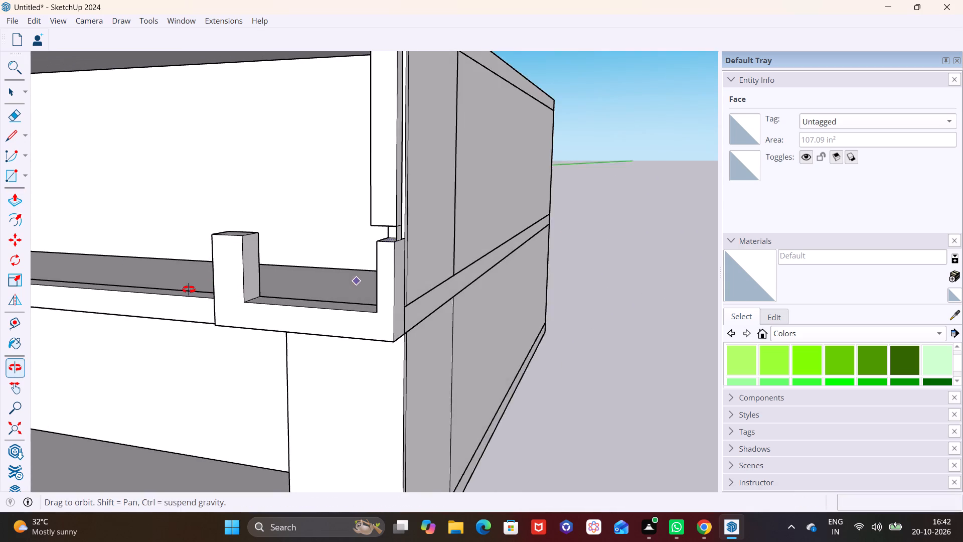
pyautogui.moveTo(189, 290); pyautogui.dragTo(184, 285, button='middle')
pyautogui.click(7, 90)
pyautogui.click(255, 272)
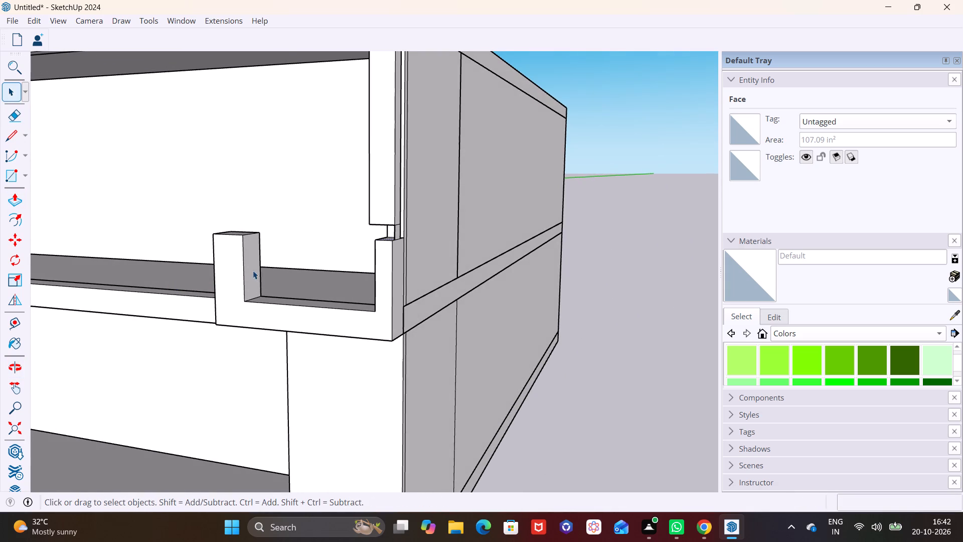
pyautogui.click(7, 201)
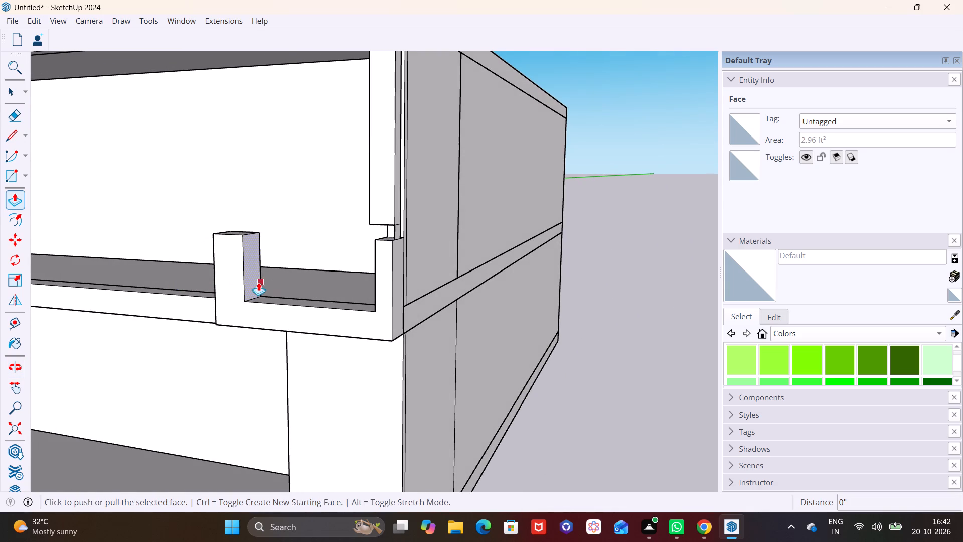
pyautogui.click(249, 277)
pyautogui.click(236, 271)
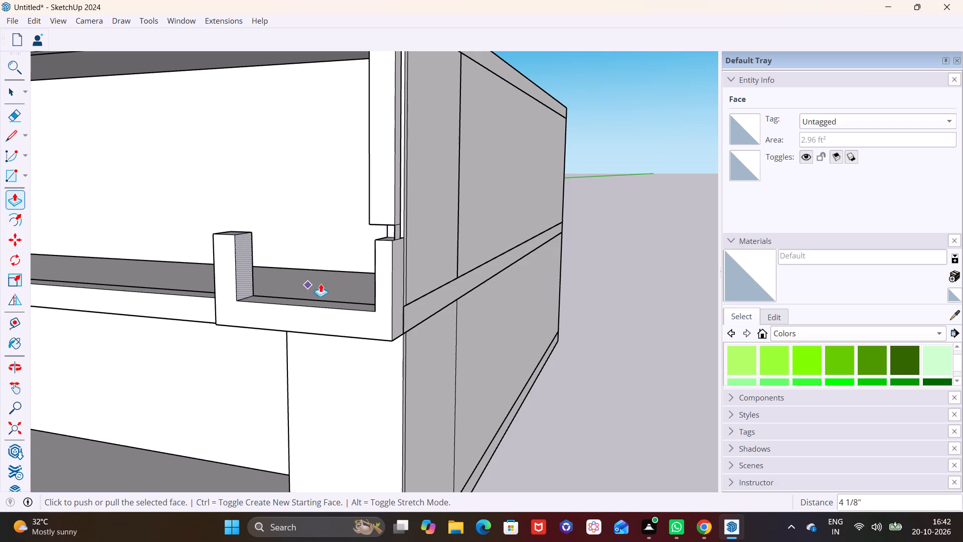
# Pull the corner post's bottom face down about 6 1/8" to meet the top of the ledge's end upright.
pyautogui.moveTo(384, 261); pyautogui.dragTo(494, 177, button='middle')
pyautogui.scroll(5, 430, 201)
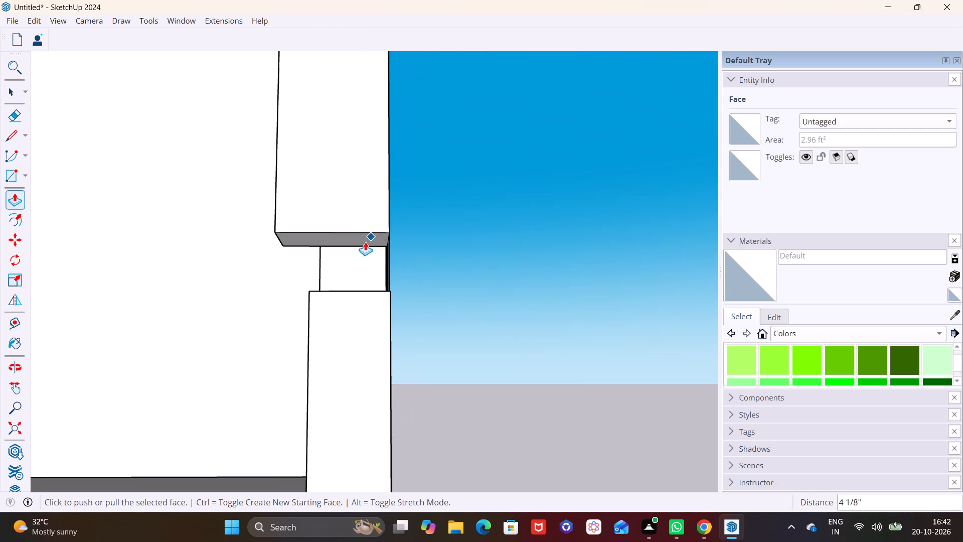
pyautogui.click(12, 91)
pyautogui.click(326, 239)
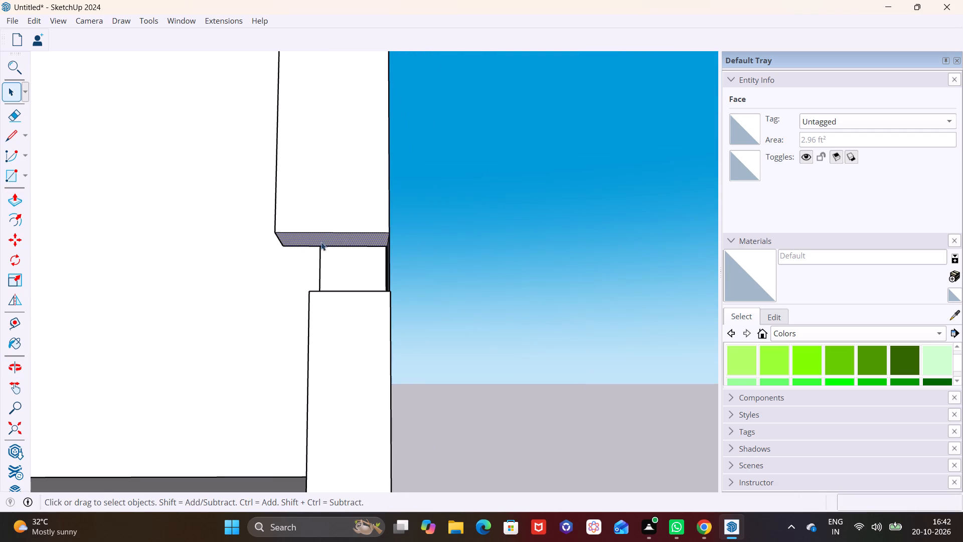
pyautogui.click(14, 203)
pyautogui.click(346, 241)
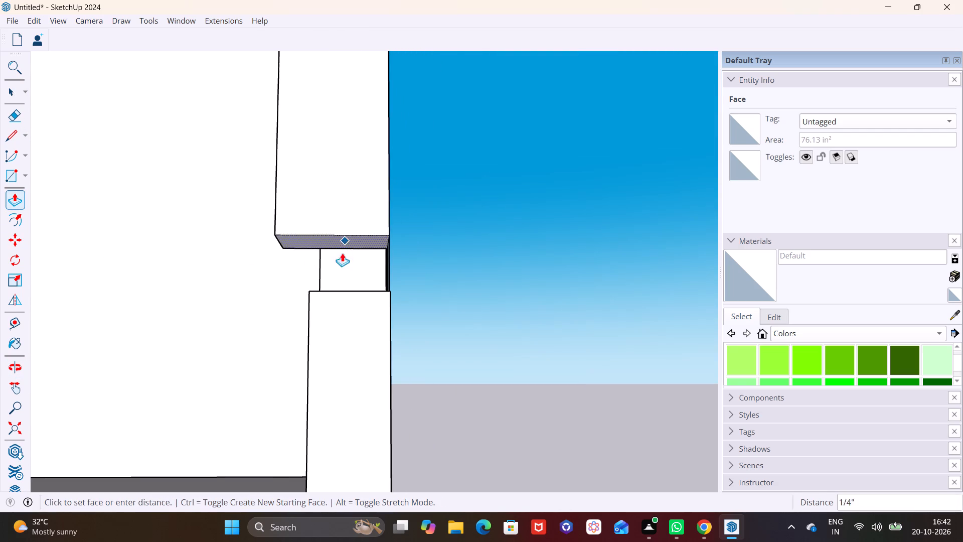
pyautogui.click(342, 290)
# Examine the whole facade from the front and corner sides, checking the frame, corner post and ledge uprights.
pyautogui.scroll(-7, 400, 320)
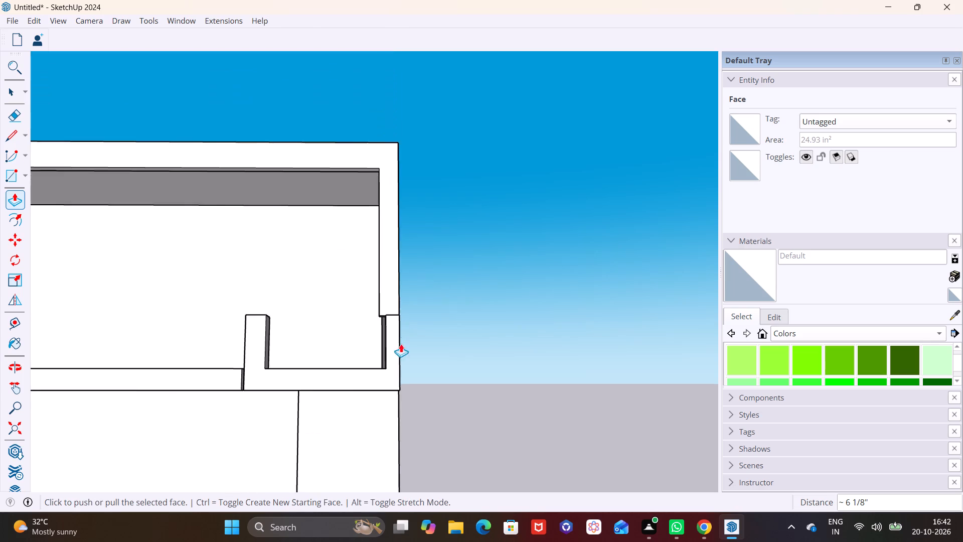
pyautogui.moveTo(397, 350); pyautogui.dragTo(323, 466, button='middle')
pyautogui.moveTo(364, 360); pyautogui.dragTo(426, 322, button='middle')
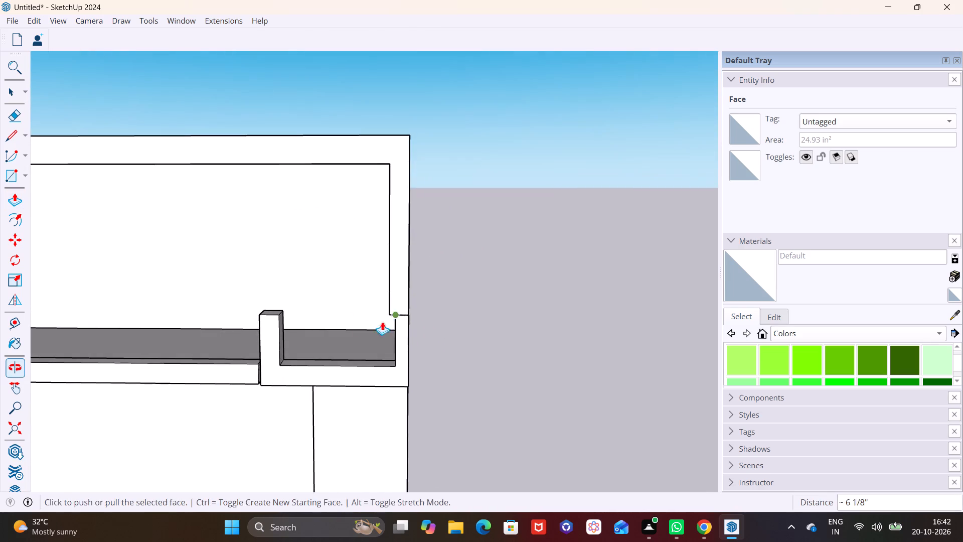
pyautogui.moveTo(347, 322); pyautogui.dragTo(508, 290, button='middle')
pyautogui.keyDown('shift'); pyautogui.scroll(-1, 508, 290); pyautogui.keyUp('shift')
pyautogui.moveTo(501, 330); pyautogui.dragTo(341, 338, button='middle')
pyautogui.moveTo(636, 348); pyautogui.dragTo(514, 320, button='middle')
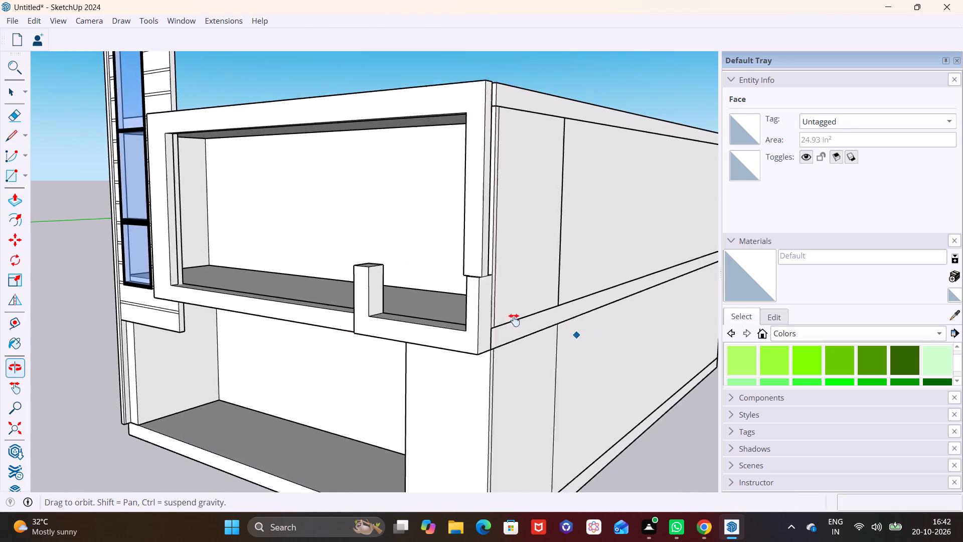
pyautogui.moveTo(514, 320); pyautogui.dragTo(459, 308, button='middle')
pyautogui.scroll(-5, 385, 272)
pyautogui.moveTo(433, 293); pyautogui.dragTo(550, 294, button='middle')
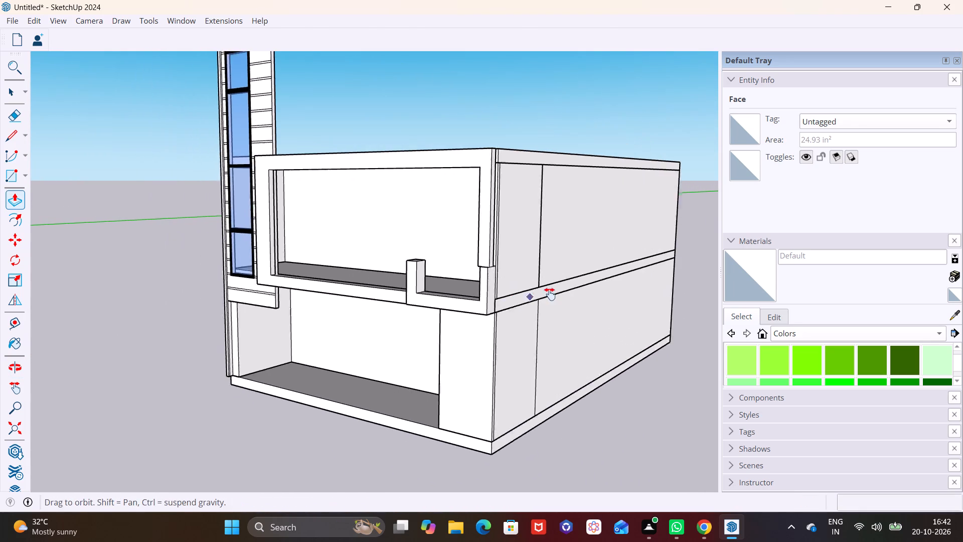
pyautogui.moveTo(550, 294); pyautogui.dragTo(583, 283, button='middle')
pyautogui.keyDown('shift'); pyautogui.moveTo(564, 295); pyautogui.dragTo(553, 369, button='middle'); pyautogui.keyUp('shift')
pyautogui.moveTo(550, 379); pyautogui.dragTo(648, 351, button='middle')
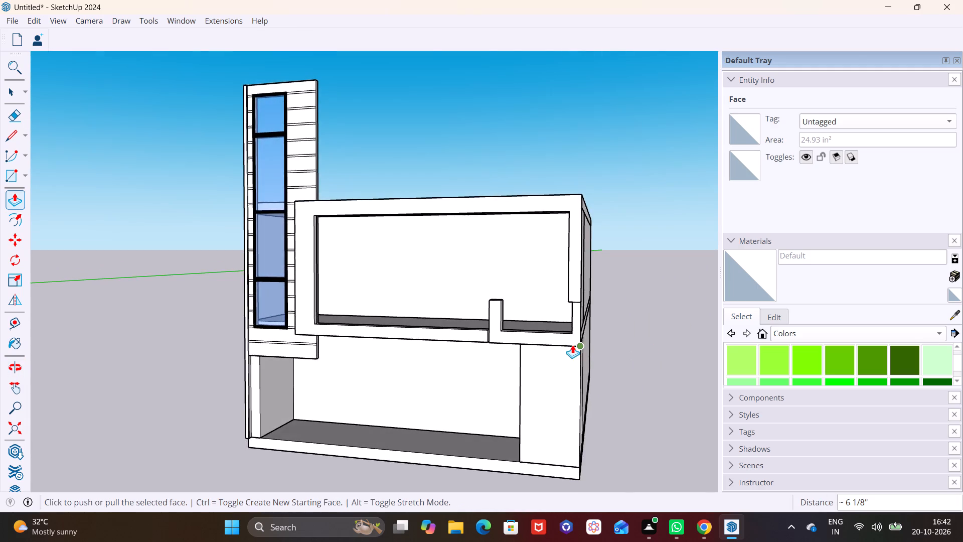
pyautogui.scroll(-2, 571, 344)
pyautogui.moveTo(565, 344); pyautogui.dragTo(499, 299, button='middle')
pyautogui.moveTo(492, 309); pyautogui.dragTo(548, 308, button='middle')
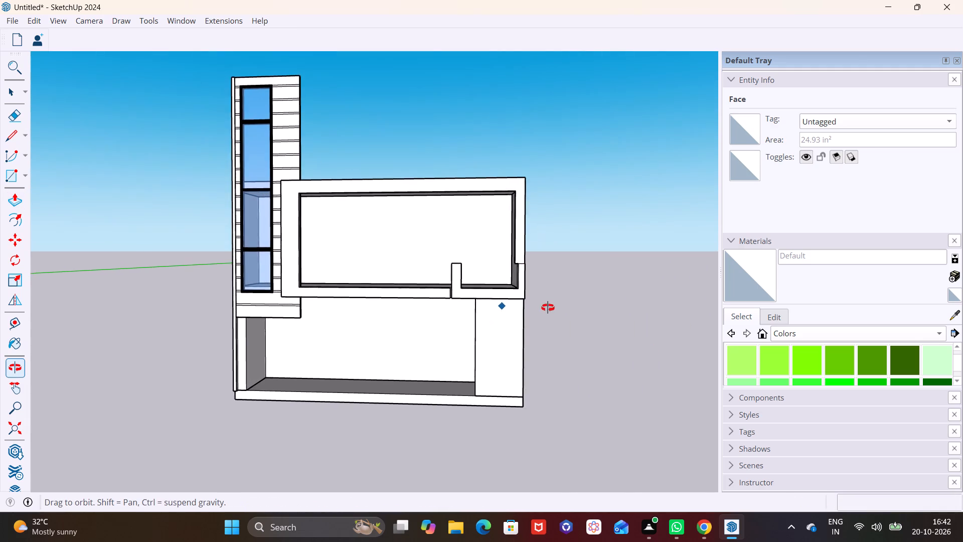
pyautogui.moveTo(548, 308); pyautogui.dragTo(513, 315, button='middle')
pyautogui.keyDown('shift'); pyautogui.moveTo(509, 306); pyautogui.dragTo(597, 326, button='middle'); pyautogui.keyUp('shift')
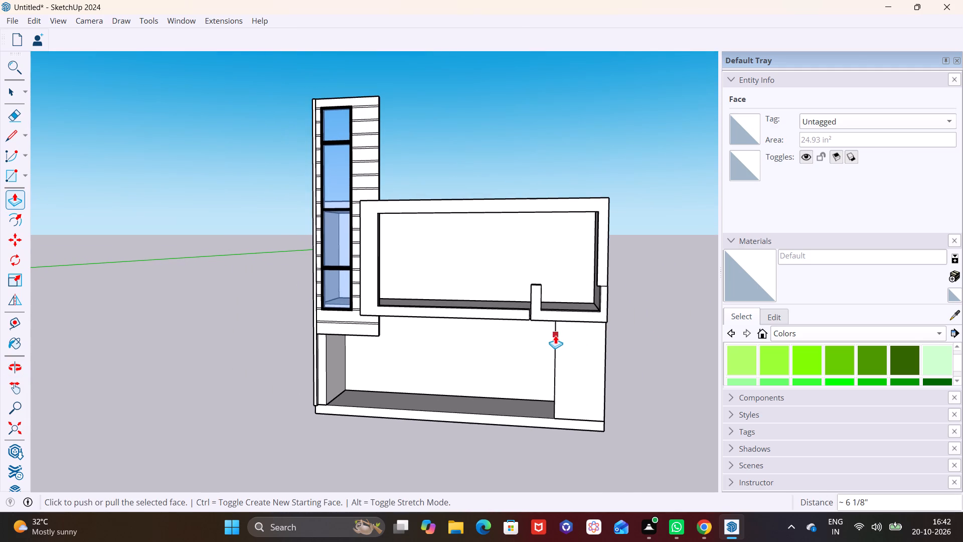
pyautogui.scroll(1, 554, 335)
pyautogui.moveTo(547, 334); pyautogui.dragTo(533, 331, button='middle')
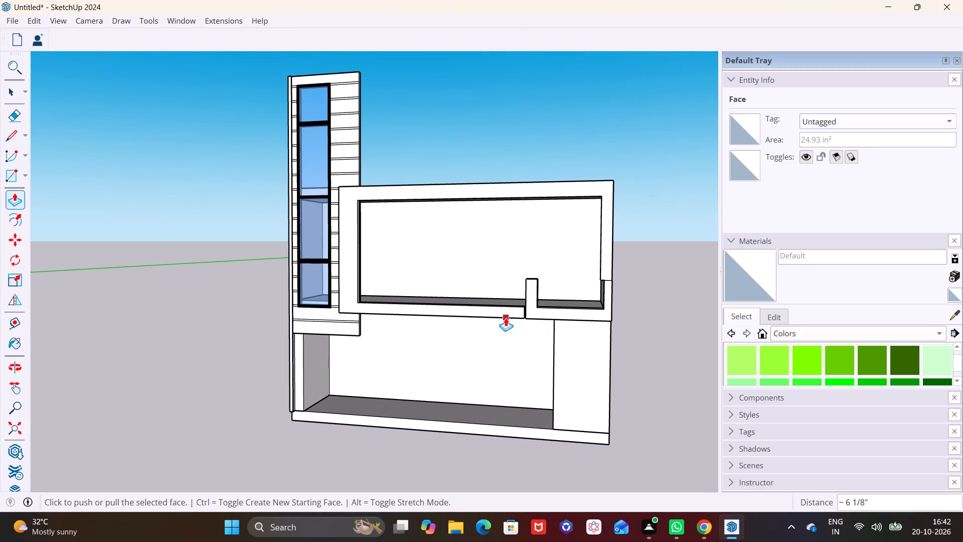
pyautogui.scroll(-2, 463, 293)
pyautogui.keyDown('shift'); pyautogui.moveTo(460, 292); pyautogui.dragTo(415, 308, button='middle'); pyautogui.keyUp('shift')
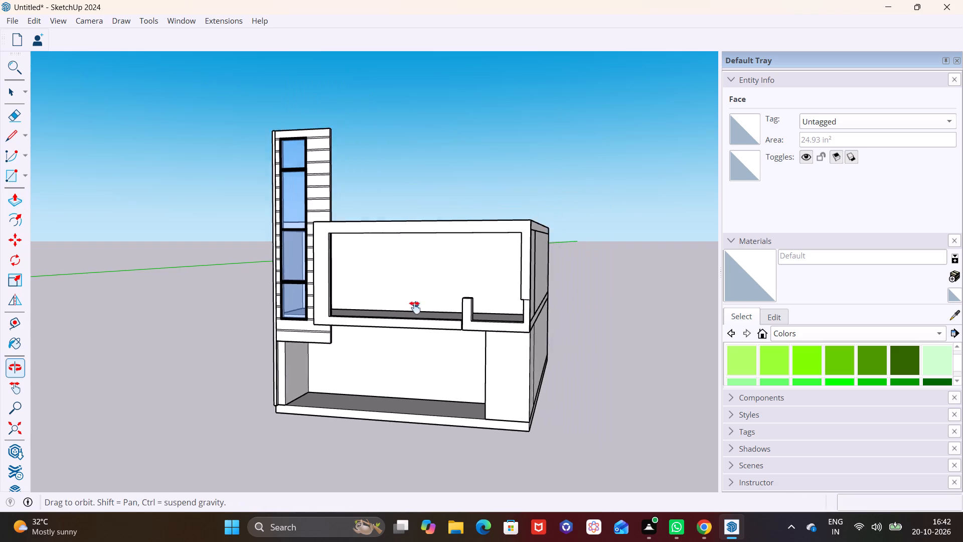
pyautogui.keyDown('shift'); pyautogui.moveTo(415, 308); pyautogui.dragTo(409, 315, button='middle'); pyautogui.keyUp('shift')
# Draw a vertical line from top to bottom edge on the inner face of the panel hanging below the tower, near its free end.
pyautogui.scroll(3, 325, 297)
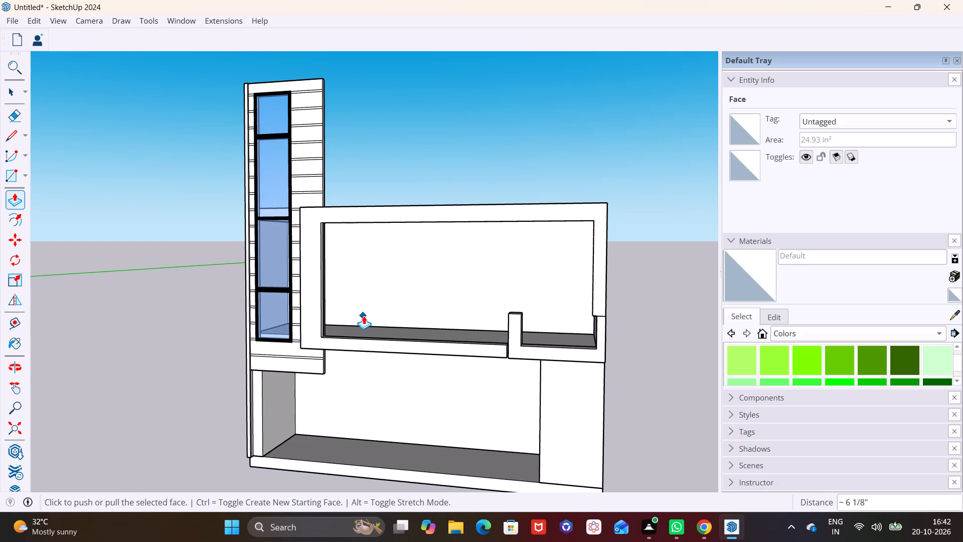
pyautogui.scroll(3, 364, 316)
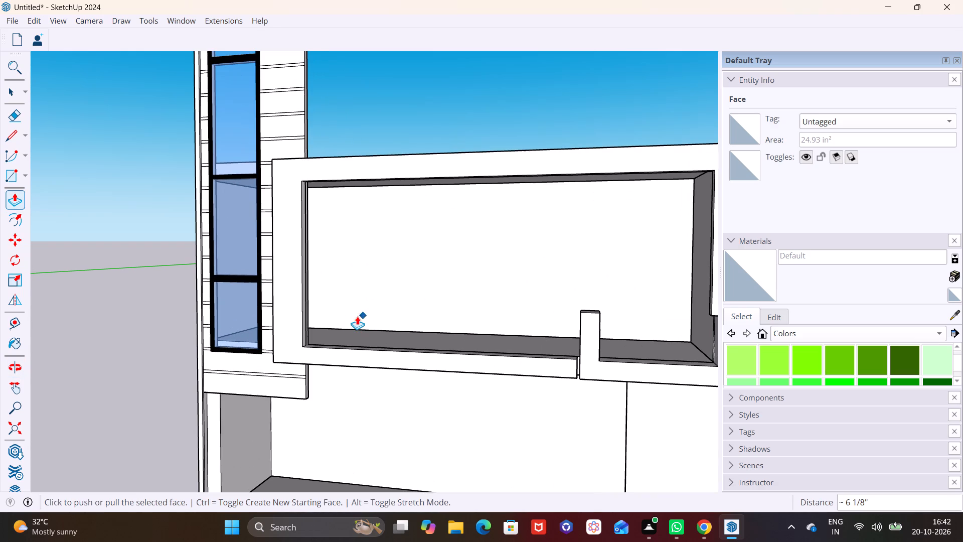
pyautogui.moveTo(356, 316); pyautogui.dragTo(204, 248, button='middle')
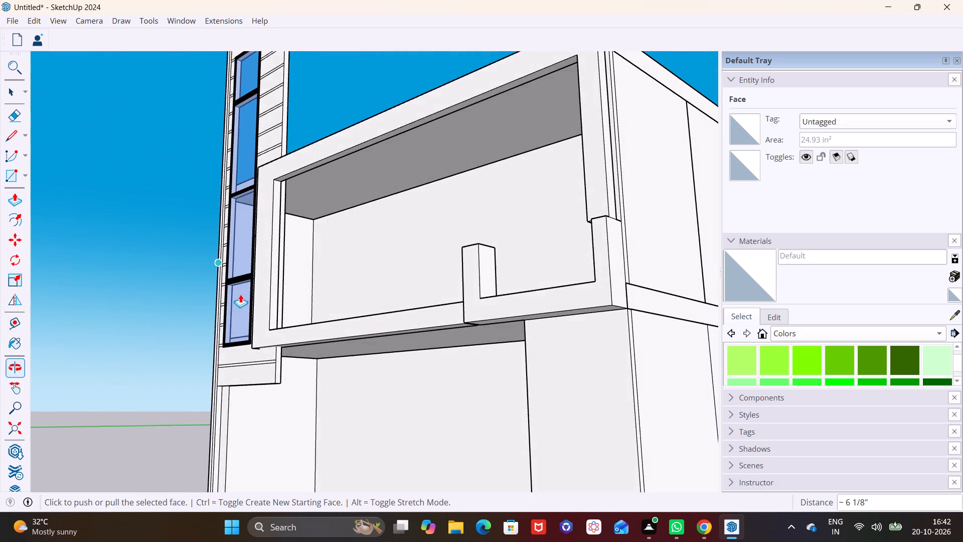
pyautogui.scroll(5, 298, 363)
pyautogui.moveTo(284, 335); pyautogui.dragTo(196, 316, button='middle')
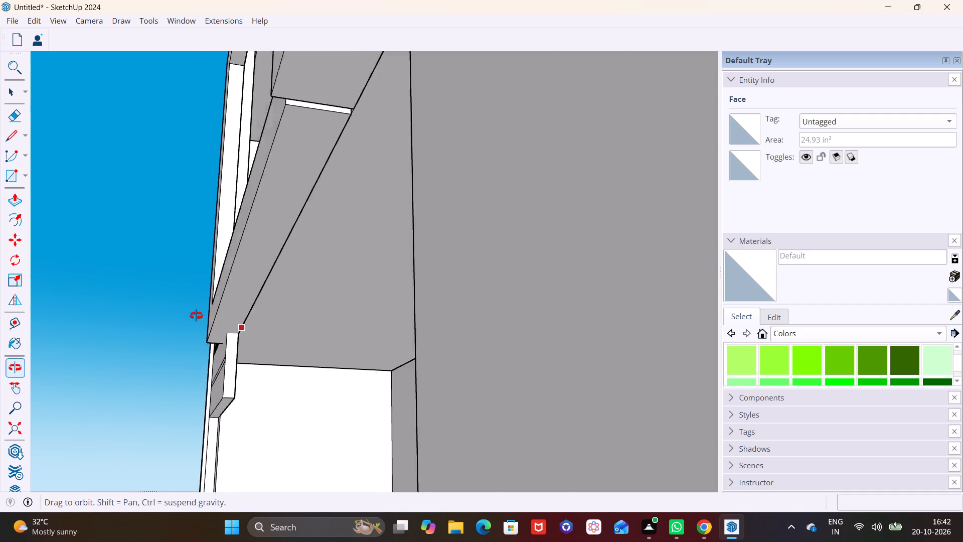
pyautogui.moveTo(196, 316); pyautogui.dragTo(244, 322, button='middle')
pyautogui.scroll(5, 279, 374)
pyautogui.moveTo(284, 364); pyautogui.dragTo(184, 340, button='middle')
pyautogui.keyDown('shift'); pyautogui.moveTo(182, 338); pyautogui.dragTo(237, 318, button='middle'); pyautogui.keyUp('shift')
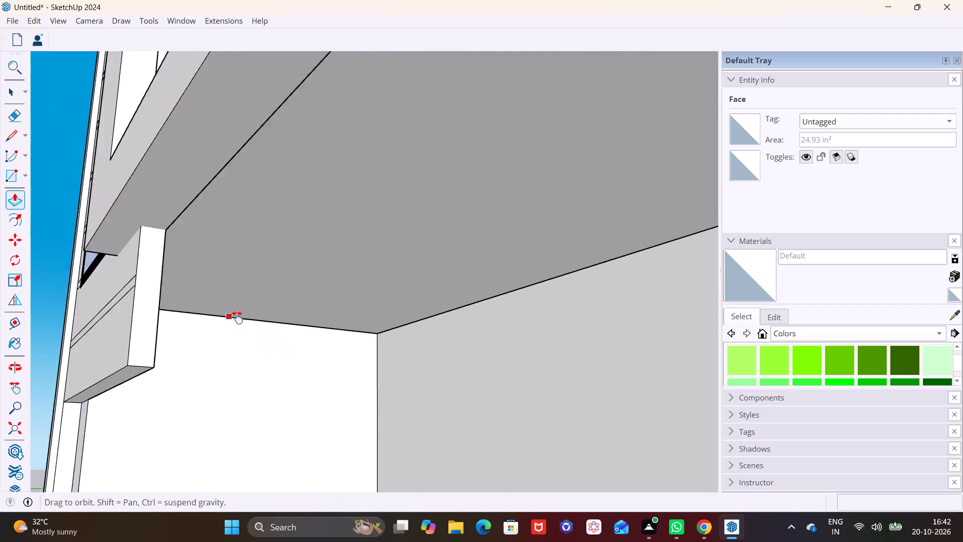
pyautogui.keyDown('shift'); pyautogui.moveTo(237, 318); pyautogui.dragTo(365, 282, button='middle'); pyautogui.keyUp('shift')
pyautogui.moveTo(390, 311); pyautogui.dragTo(215, 342, button='middle')
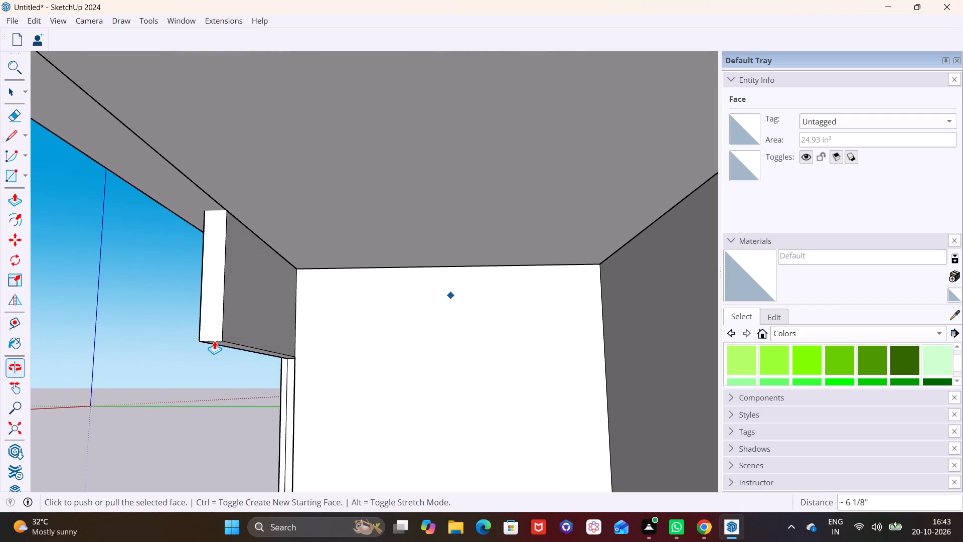
pyautogui.click(7, 131)
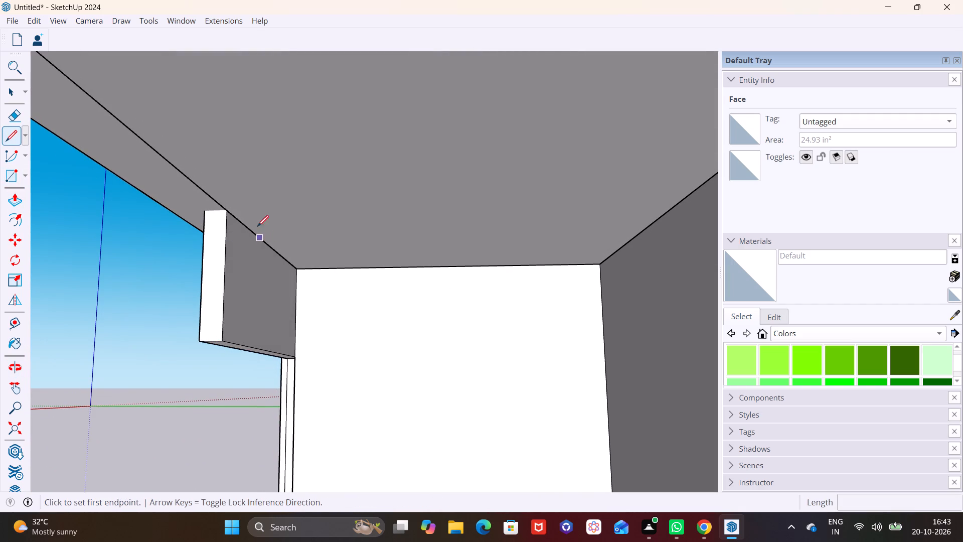
pyautogui.click(242, 220)
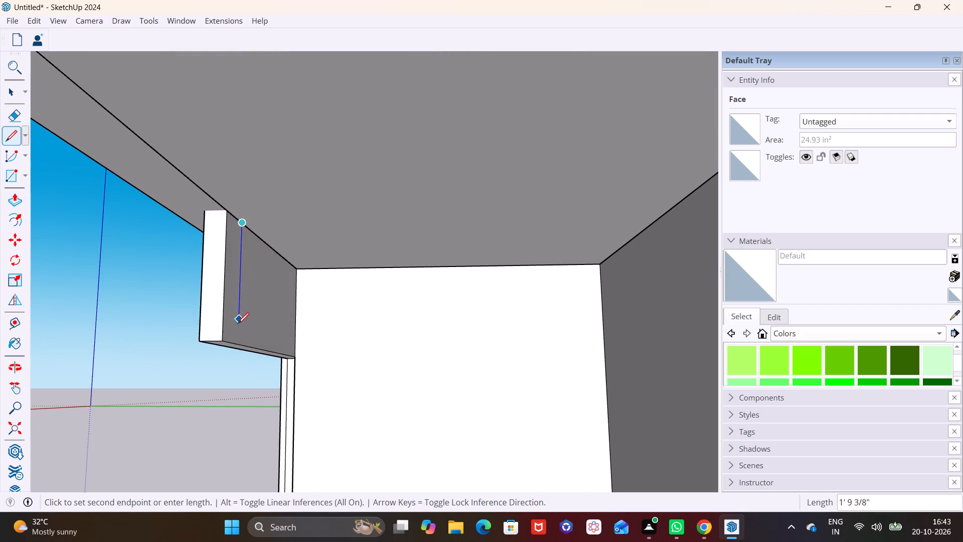
pyautogui.click(233, 341)
pyautogui.press('space')
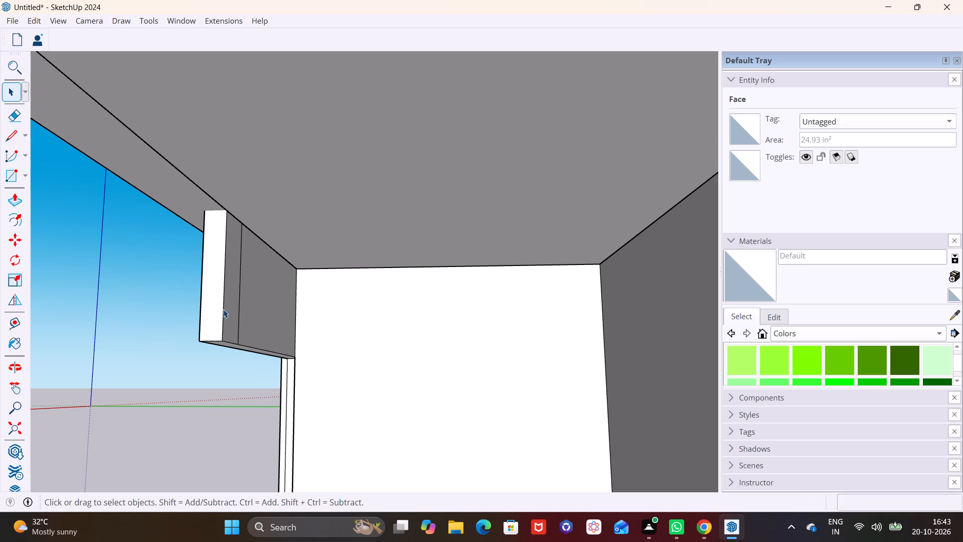
# Pull the narrow strip at the free end of the hanging panel's inner face back 7' 5 15/16" toward the recessed wall.
pyautogui.click(227, 304)
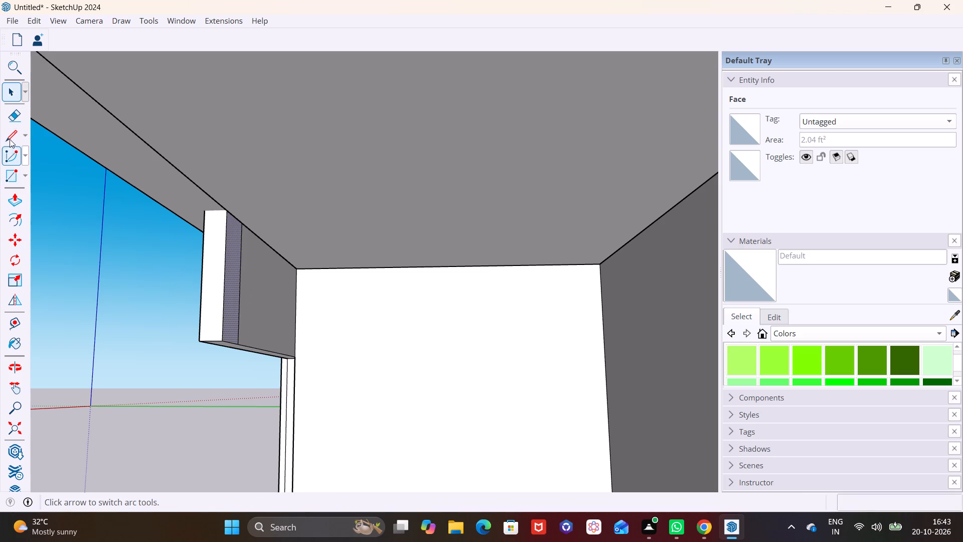
pyautogui.click(14, 203)
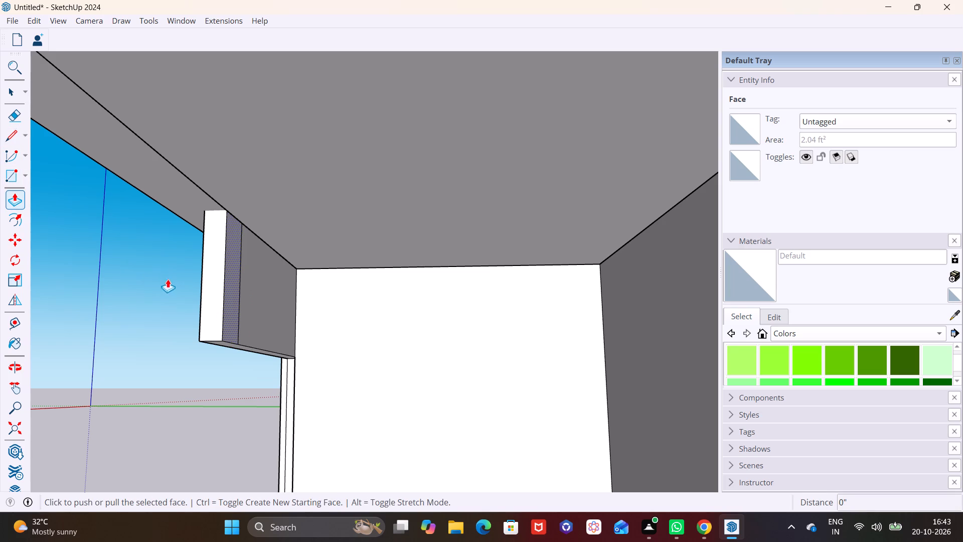
pyautogui.click(231, 283)
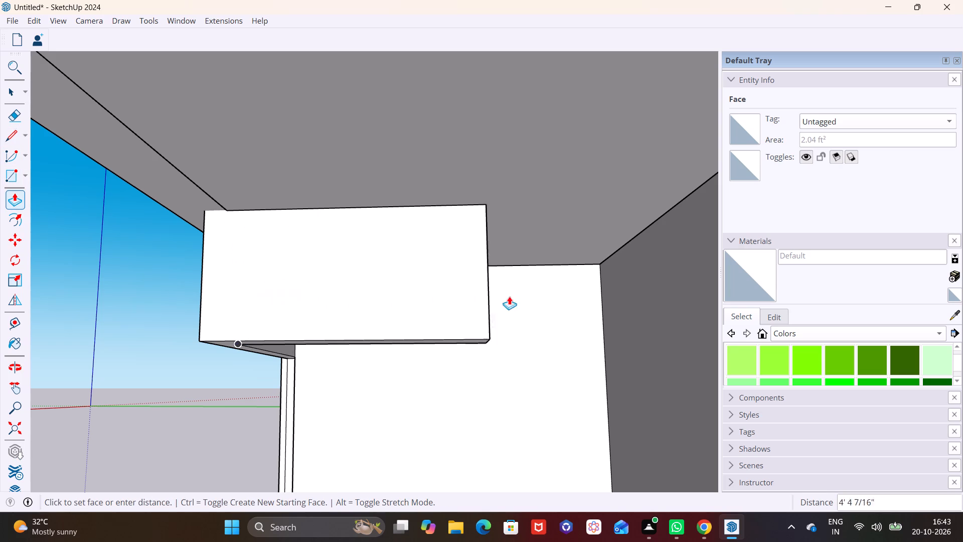
pyautogui.click(708, 296)
pyautogui.moveTo(323, 301); pyautogui.dragTo(526, 330, button='middle')
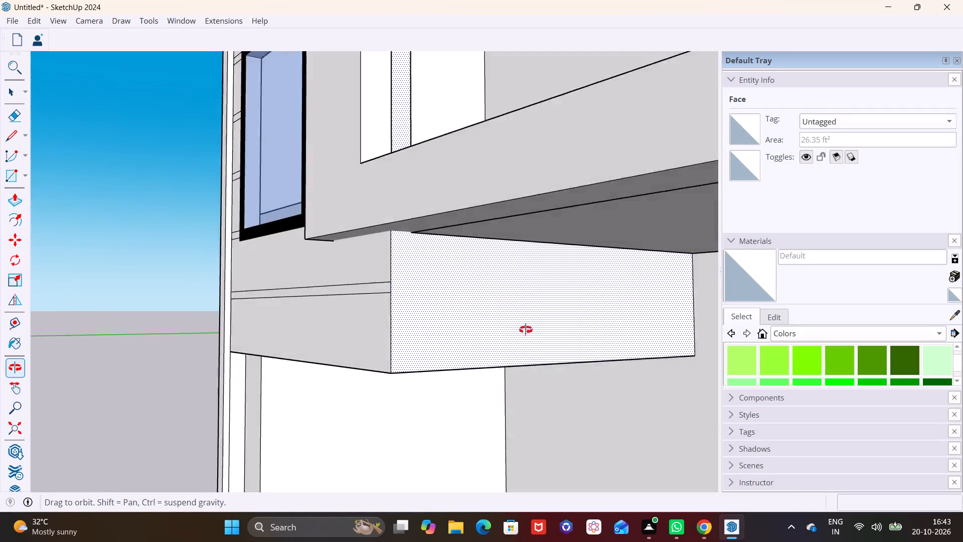
pyautogui.moveTo(526, 330); pyautogui.dragTo(573, 326, button='middle')
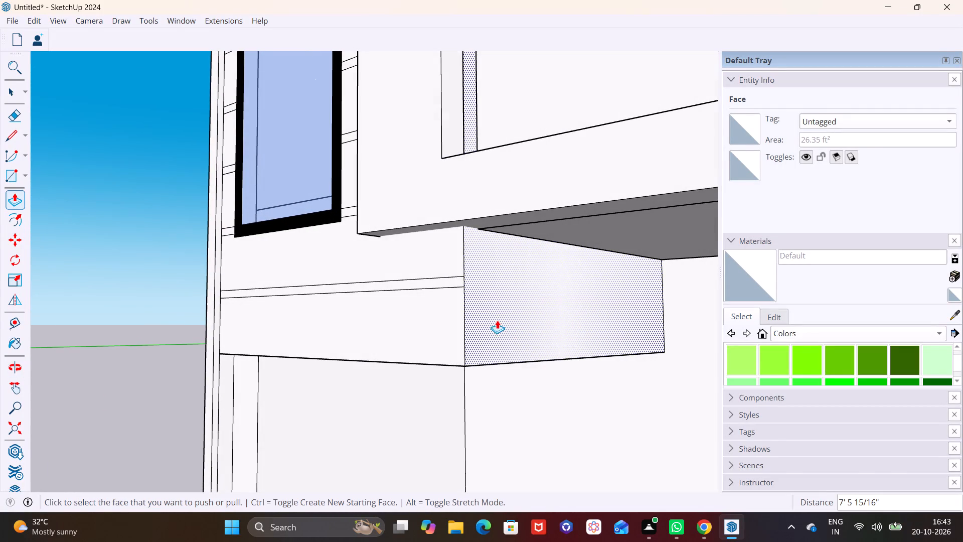
pyautogui.press('space')
# Draw two horizontal lines across the new return panel's outer side, continuing the front panel's pair of groove lines.
pyautogui.scroll(1, 479, 313)
pyautogui.keyDown('shift'); pyautogui.moveTo(473, 311); pyautogui.dragTo(222, 333, button='middle'); pyautogui.keyUp('shift')
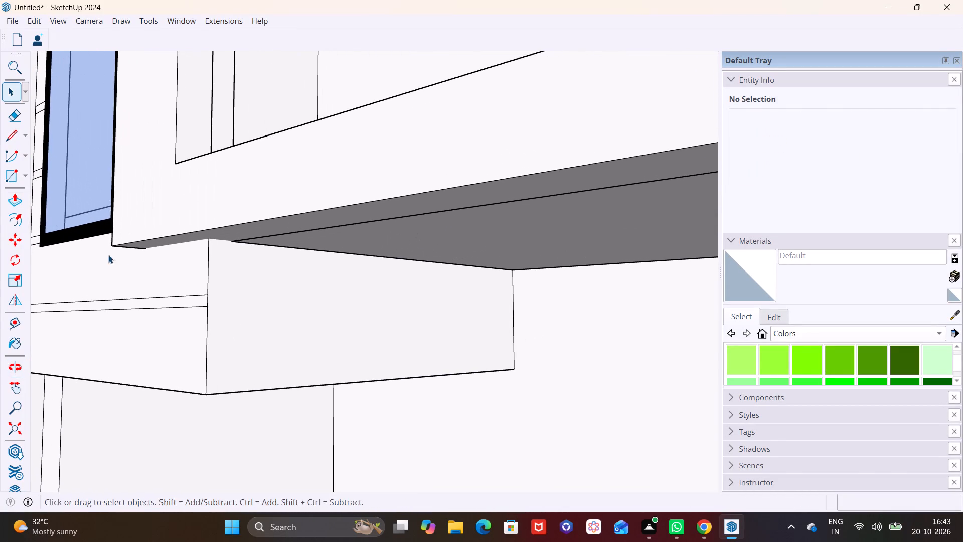
pyautogui.click(8, 134)
pyautogui.click(211, 293)
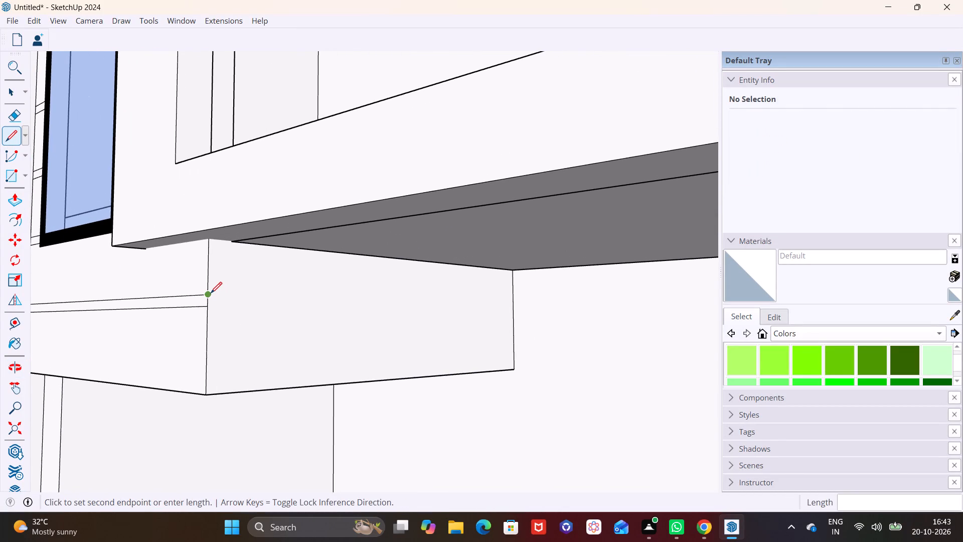
pyautogui.click(514, 305)
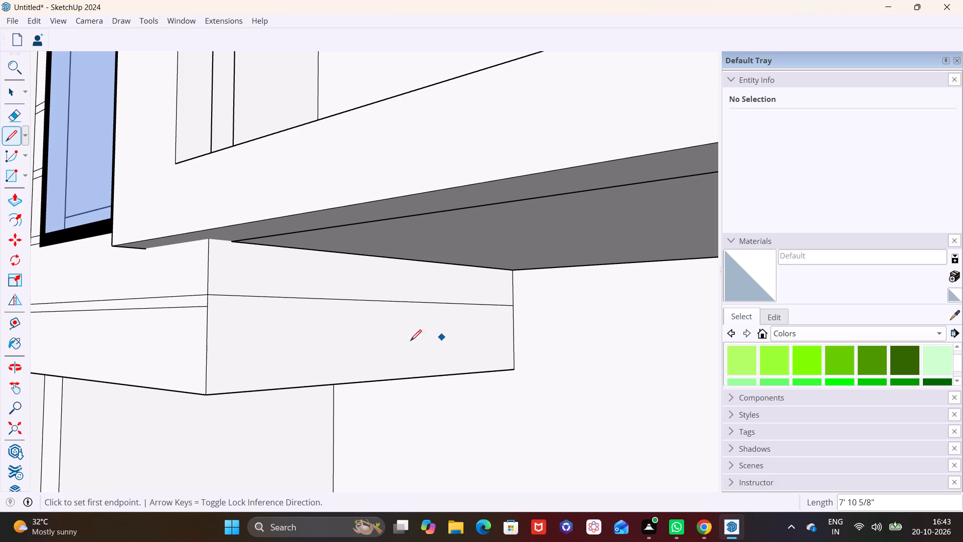
pyautogui.click(208, 305)
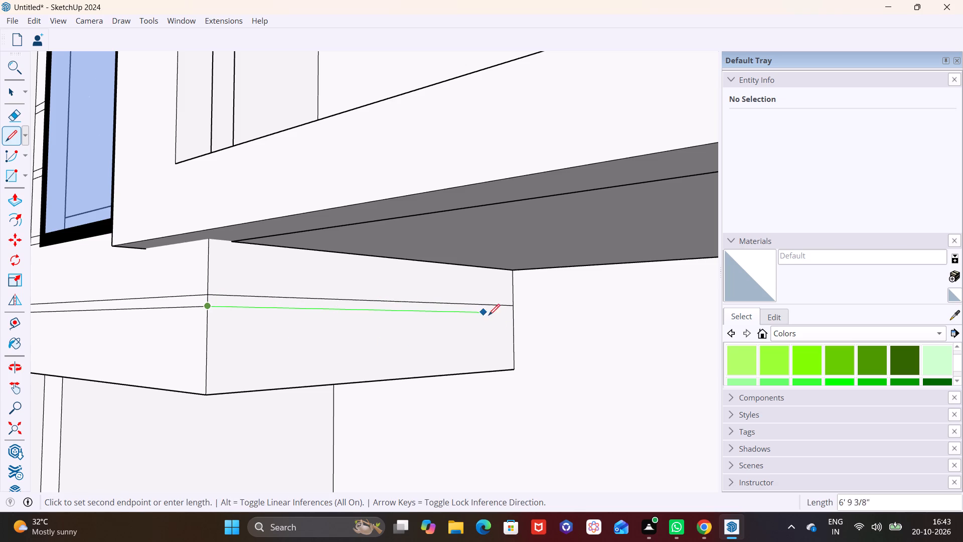
pyautogui.click(511, 315)
pyautogui.press('space')
# Examine the ground-floor recess, the hanging panel with its return, and the upper-floor frame.
pyautogui.click(235, 419)
pyautogui.scroll(-3, 241, 423)
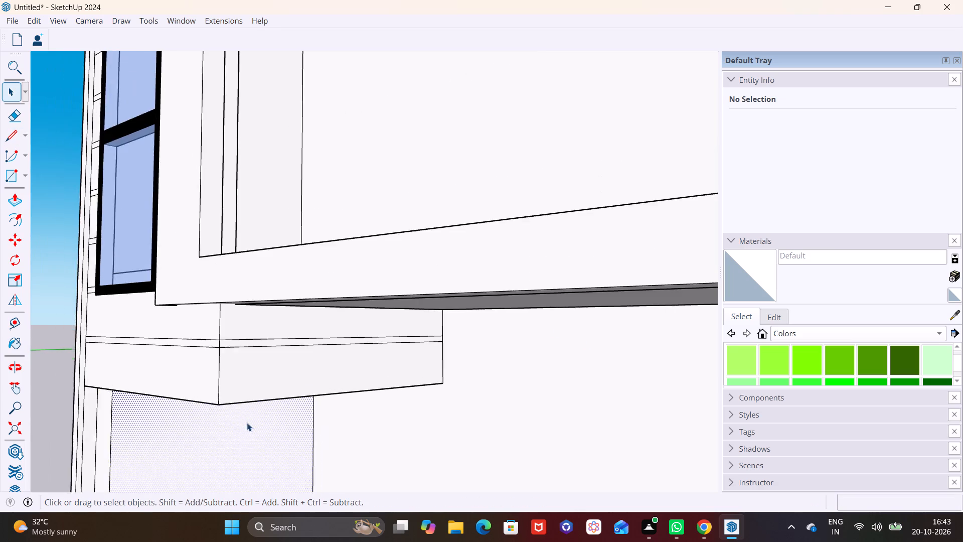
pyautogui.moveTo(320, 434); pyautogui.dragTo(465, 425, button='middle')
pyautogui.scroll(-7, 387, 418)
pyautogui.keyDown('shift'); pyautogui.moveTo(384, 418); pyautogui.dragTo(312, 294, button='middle'); pyautogui.keyUp('shift')
pyautogui.keyDown('shift'); pyautogui.scroll(1, 312, 297); pyautogui.keyUp('shift')
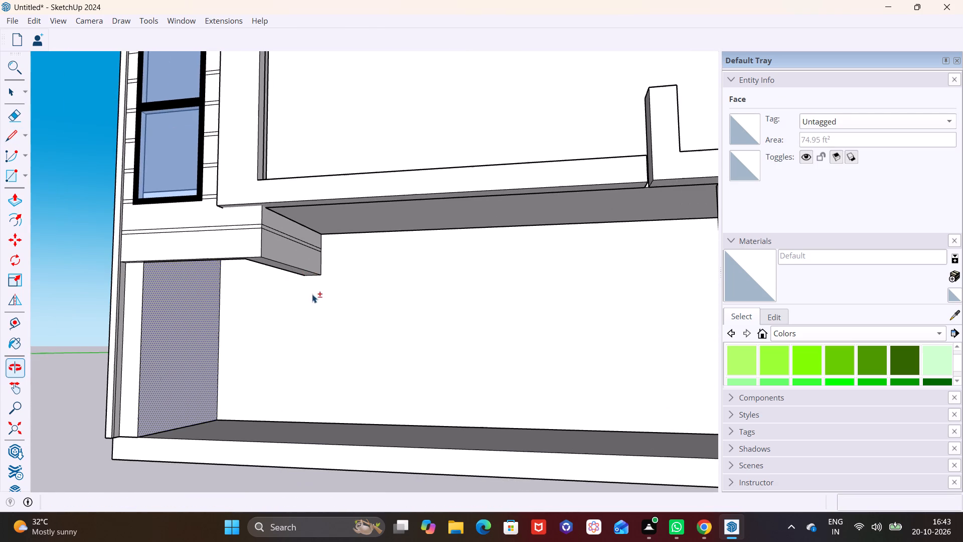
pyautogui.keyDown('shift'); pyautogui.moveTo(312, 294); pyautogui.dragTo(312, 295, button='middle'); pyautogui.keyUp('shift')
pyautogui.press('space')
pyautogui.click(75, 393)
pyautogui.scroll(-3, 204, 381)
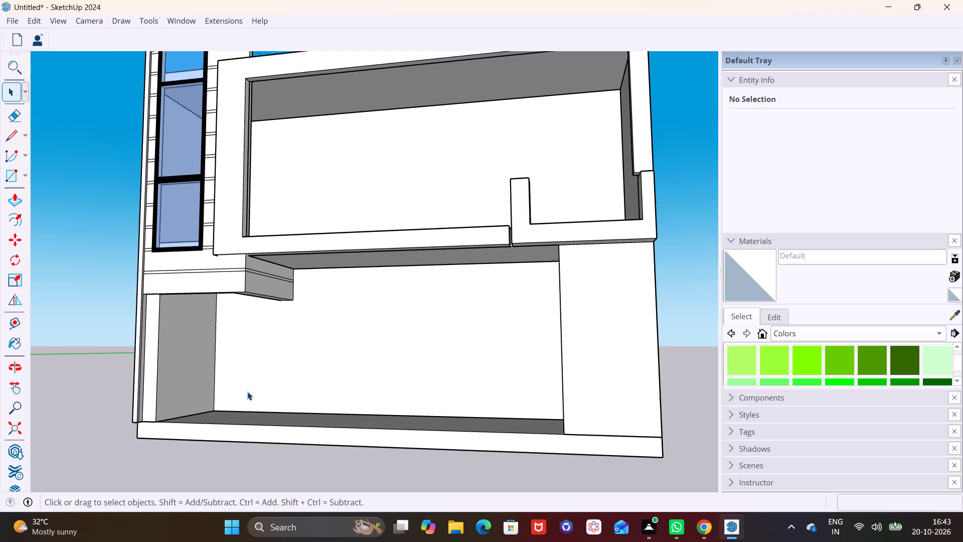
pyautogui.keyDown('shift'); pyautogui.moveTo(249, 391); pyautogui.dragTo(225, 341, button='middle'); pyautogui.keyUp('shift')
pyautogui.moveTo(239, 339); pyautogui.dragTo(248, 375, button='middle')
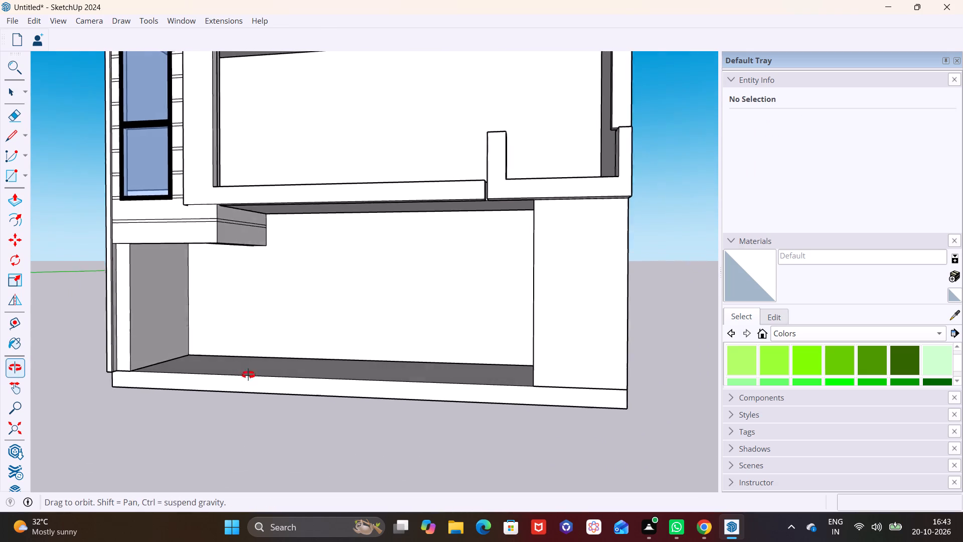
pyautogui.moveTo(248, 375); pyautogui.dragTo(244, 383, button='middle')
pyautogui.keyDown('shift'); pyautogui.moveTo(267, 237); pyautogui.dragTo(276, 382, button='middle'); pyautogui.keyUp('shift')
# Draw a small rectangle about 5 9/16" by 4 1/2" on the frame's top band, just above the opening's corner beside the tower.
pyautogui.scroll(1, 255, 235)
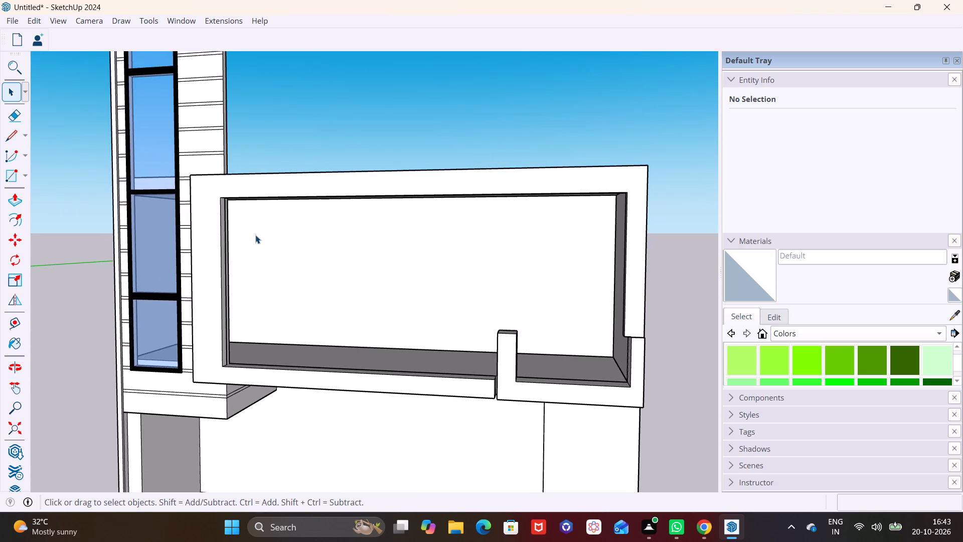
pyautogui.scroll(2, 255, 235)
pyautogui.keyDown('shift'); pyautogui.moveTo(248, 250); pyautogui.dragTo(225, 224, button='middle'); pyautogui.keyUp('shift')
pyautogui.keyDown('shift'); pyautogui.scroll(1, 225, 224); pyautogui.keyUp('shift')
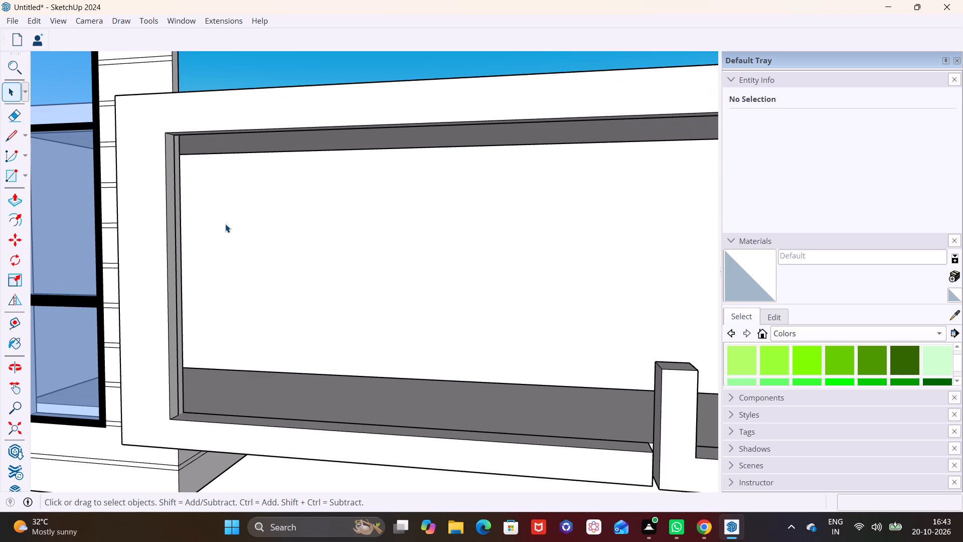
pyautogui.moveTo(225, 223); pyautogui.dragTo(238, 244, button='middle')
pyautogui.keyDown('shift'); pyautogui.moveTo(249, 212); pyautogui.dragTo(249, 250, button='middle'); pyautogui.keyUp('shift')
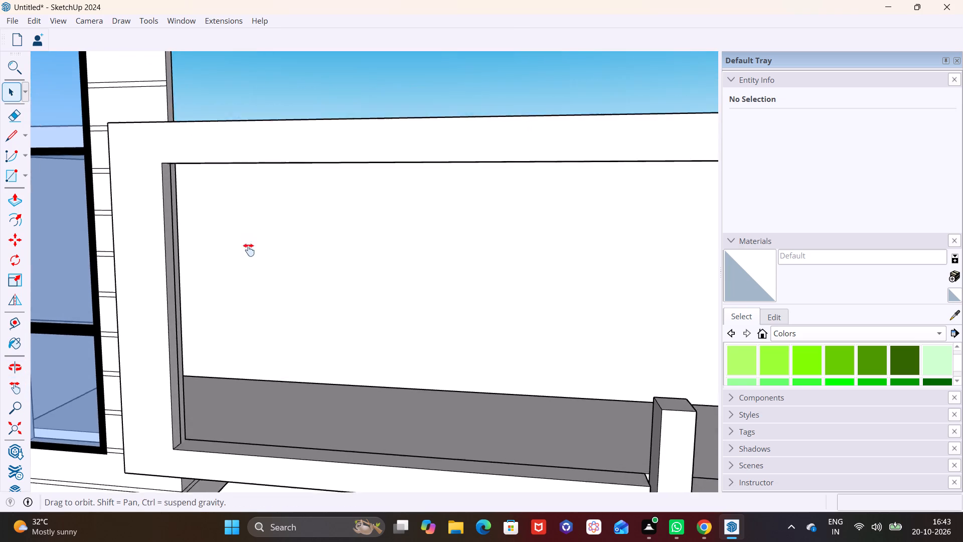
pyautogui.keyDown('shift'); pyautogui.moveTo(249, 250); pyautogui.dragTo(274, 342, button='middle'); pyautogui.keyUp('shift')
pyautogui.scroll(4, 236, 293)
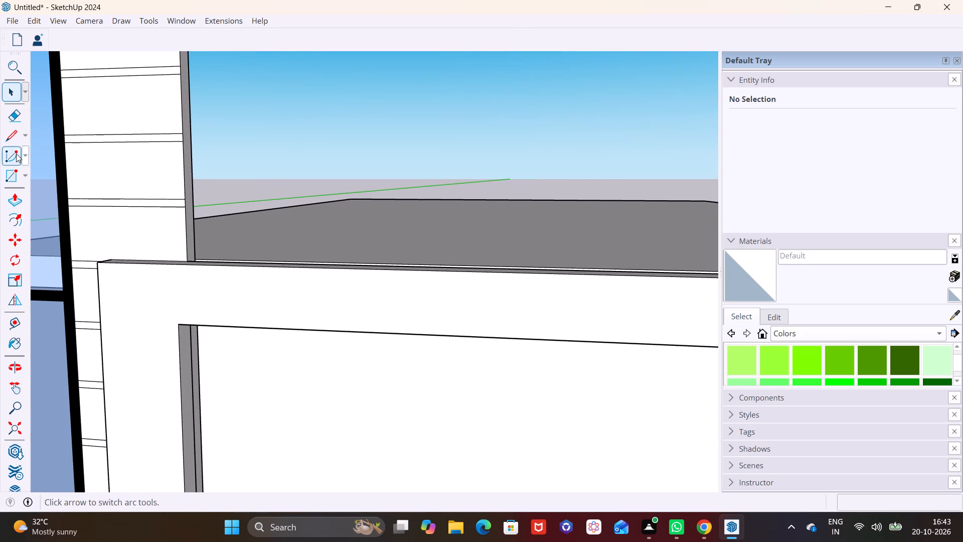
pyautogui.click(22, 177)
pyautogui.click(31, 189)
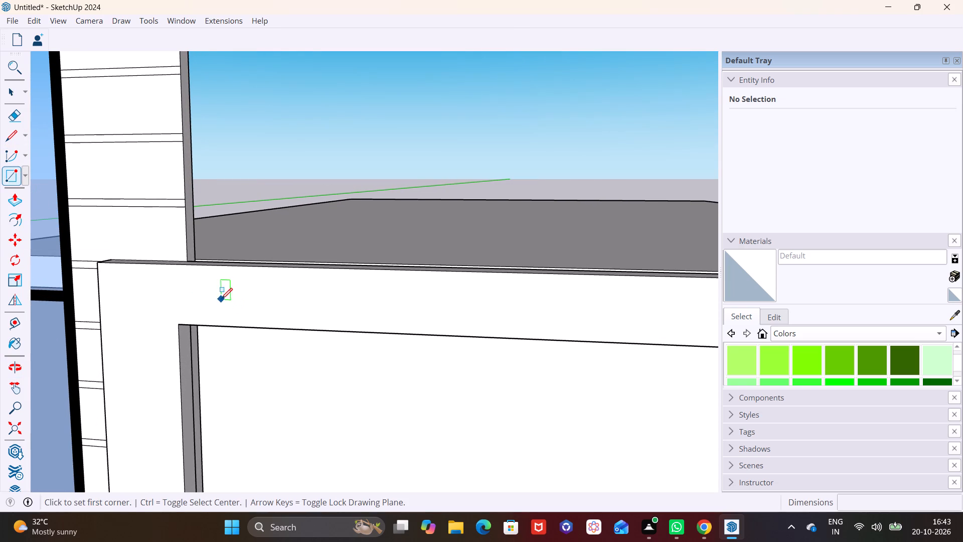
pyautogui.click(213, 300)
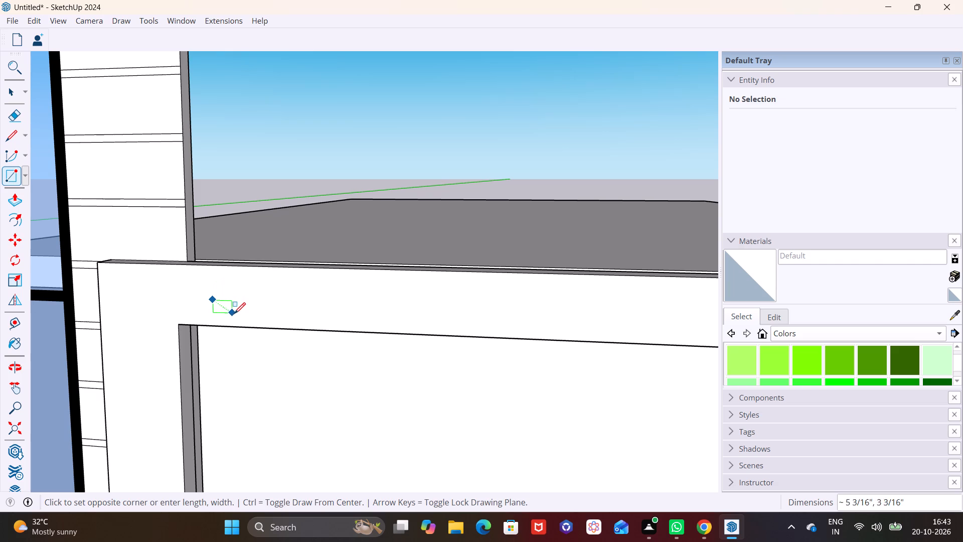
pyautogui.click(233, 318)
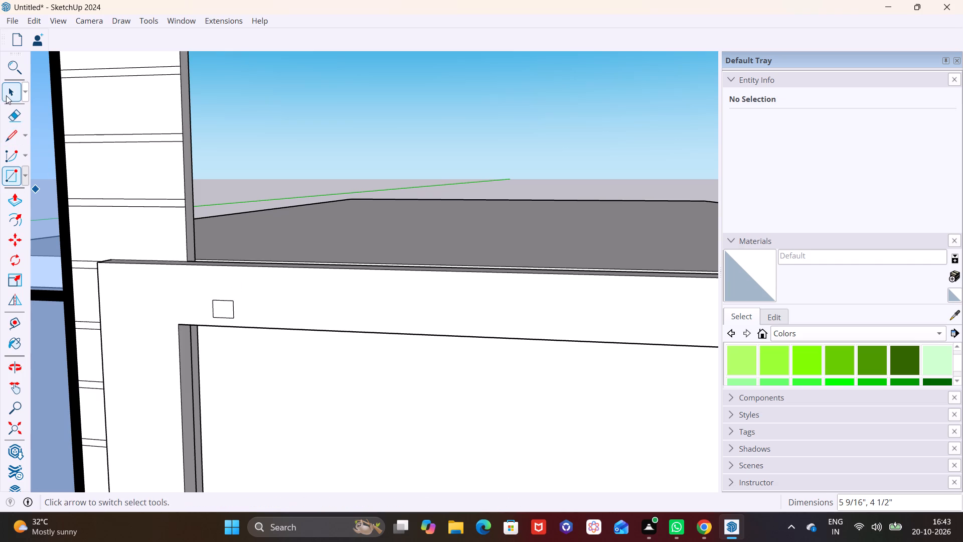
# Pull the small rectangle out 9 7/16" from the frame's front face to form a block.
pyautogui.click(6, 95)
pyautogui.click(219, 310)
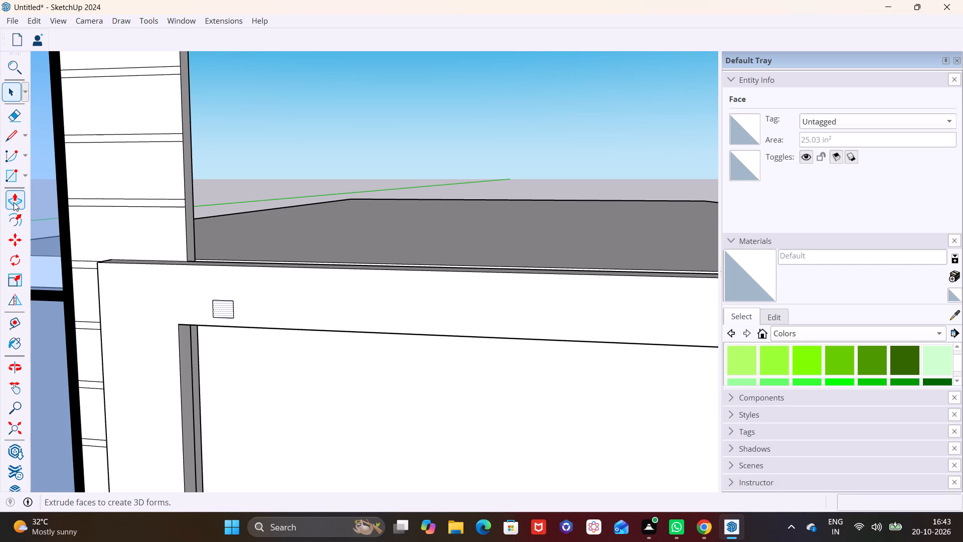
pyautogui.click(14, 202)
pyautogui.click(223, 309)
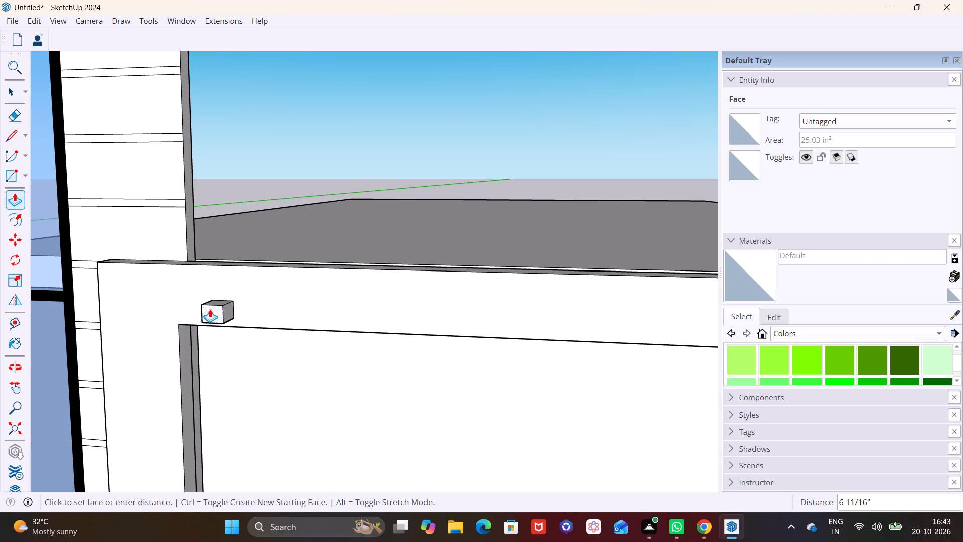
pyautogui.click(205, 310)
# Push the small block's front face back 5 5/16" to shorten its projection.
pyautogui.scroll(-7, 226, 351)
pyautogui.moveTo(246, 359); pyautogui.dragTo(133, 311, button='middle')
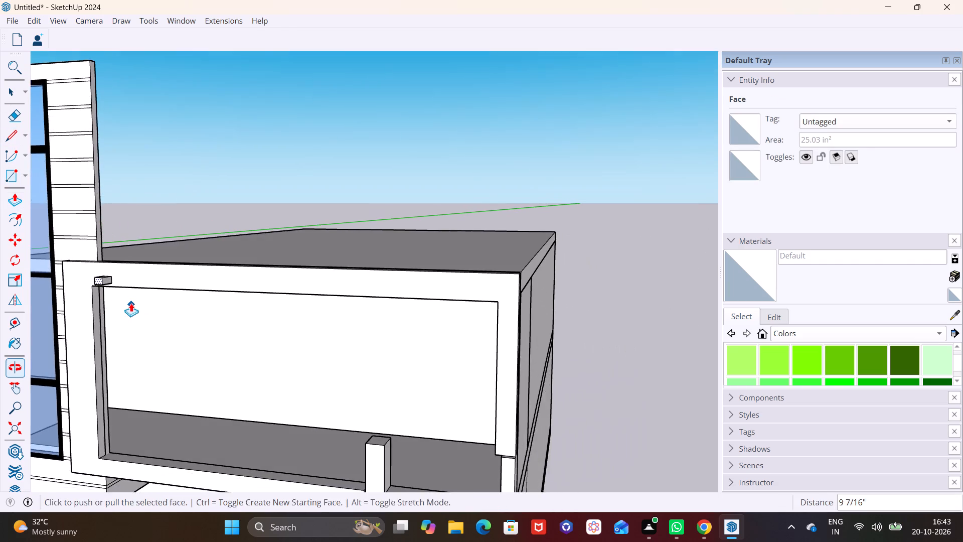
pyautogui.moveTo(131, 303); pyautogui.dragTo(23, 301, button='middle')
pyautogui.scroll(15, 118, 283)
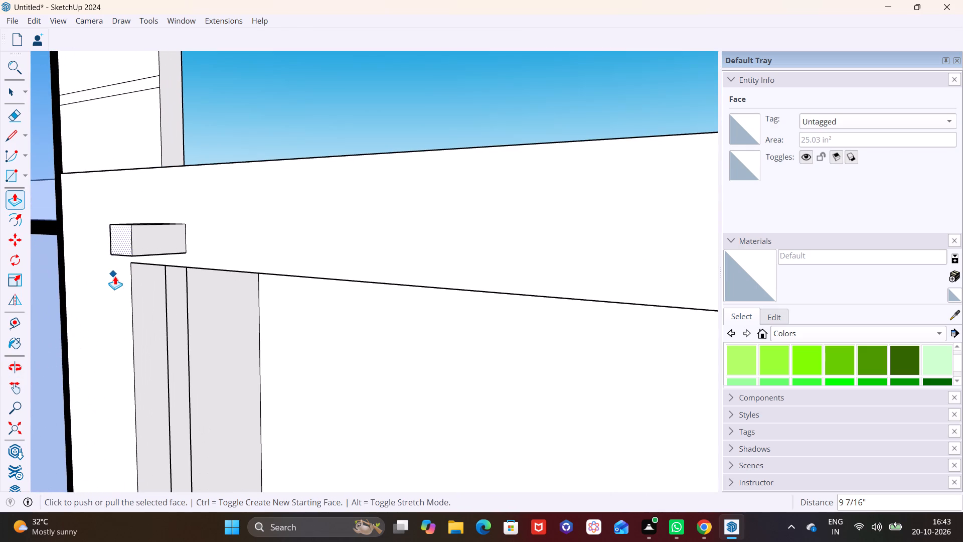
pyautogui.click(121, 245)
pyautogui.click(152, 244)
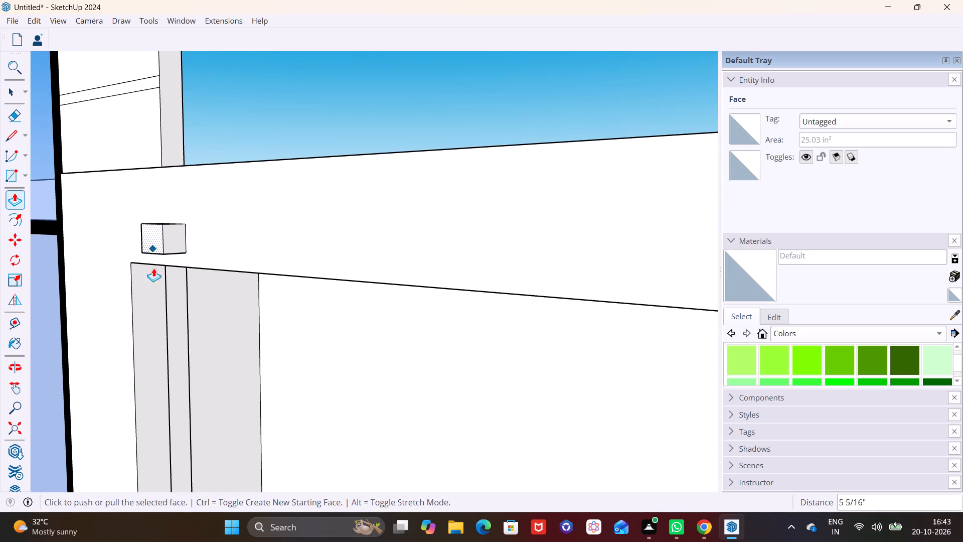
# Draw a line about 5 9/16" long across the block's underside, parallel to its front edge, marking off a narrow front strip.
pyautogui.moveTo(166, 288); pyautogui.dragTo(356, 206, button='middle')
pyautogui.moveTo(303, 249); pyautogui.dragTo(408, 101, button='middle')
pyautogui.scroll(1, 303, 249)
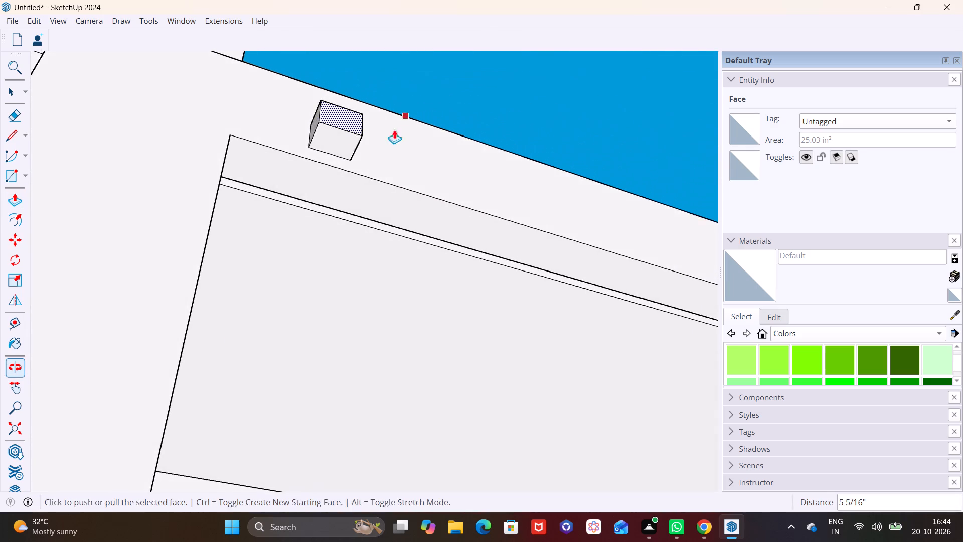
pyautogui.moveTo(352, 151); pyautogui.dragTo(412, 159, button='middle')
pyautogui.click(5, 138)
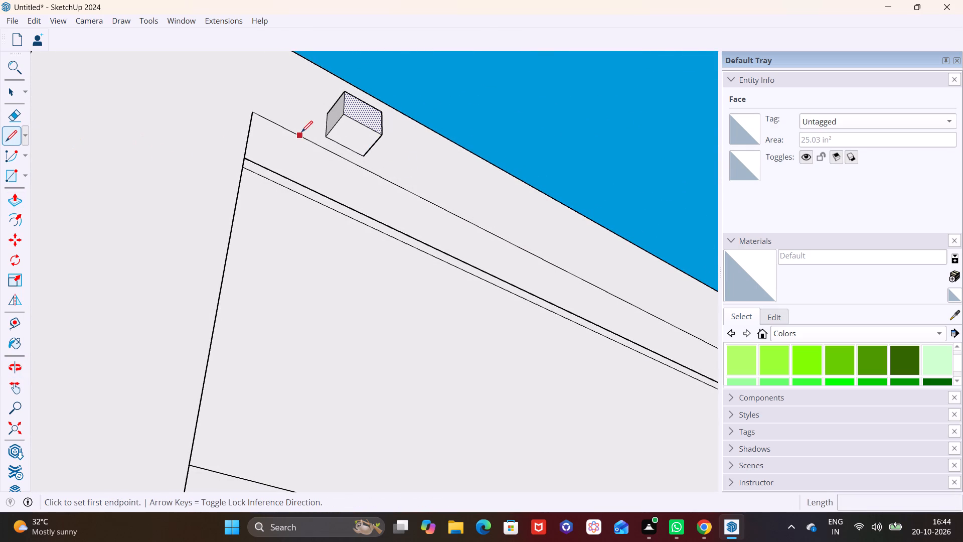
pyautogui.scroll(6, 302, 132)
pyautogui.click(360, 111)
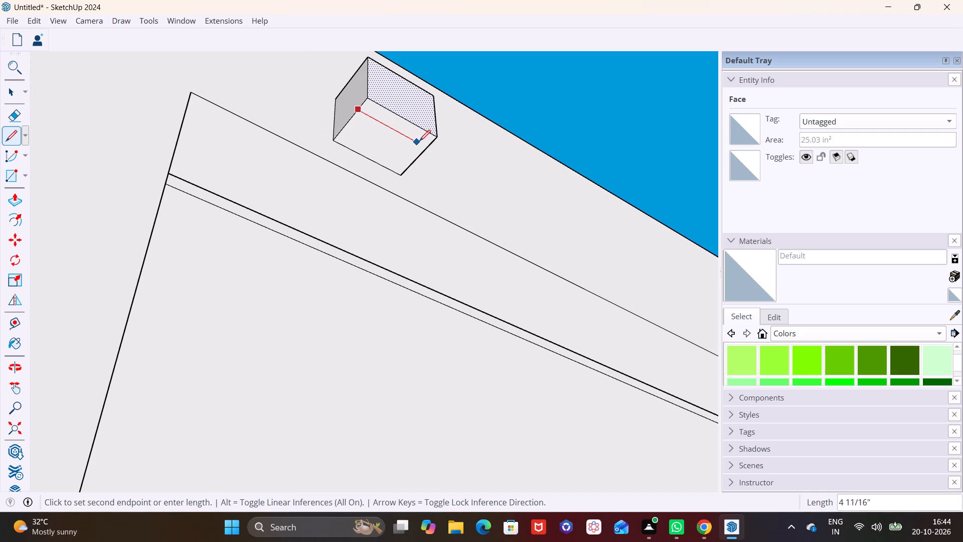
pyautogui.click(430, 145)
# Pull the narrow front strip of the block's underside down past the frame's top band to form a hanging leg.
pyautogui.click(12, 92)
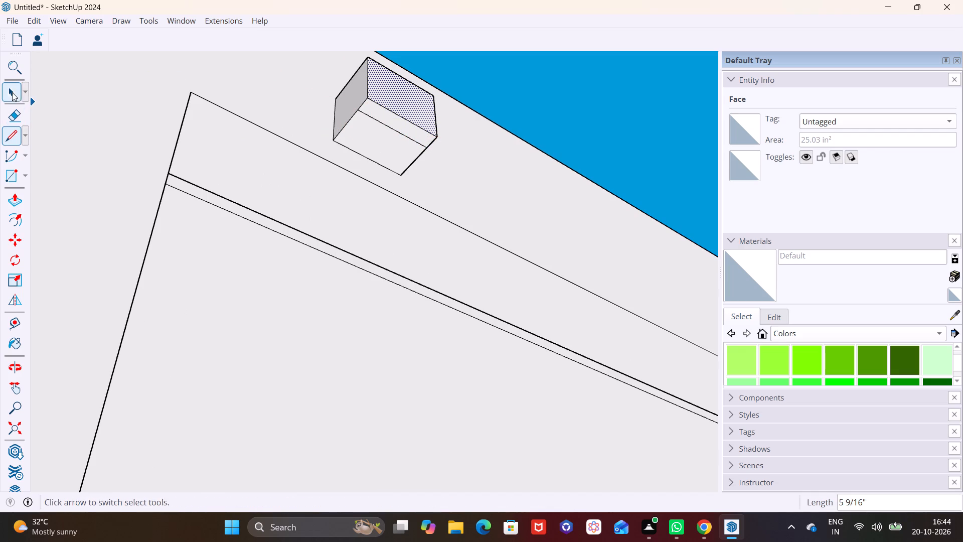
pyautogui.click(397, 125)
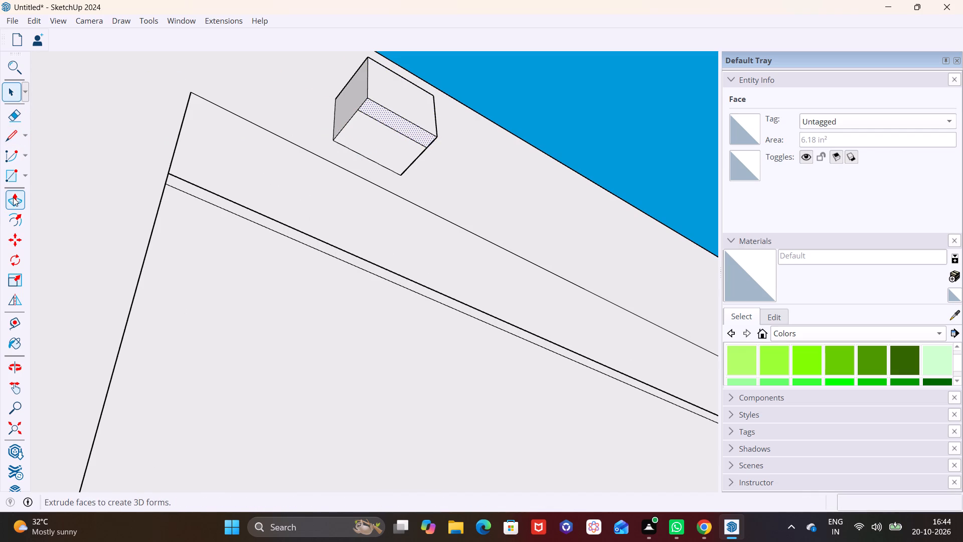
pyautogui.click(13, 197)
pyautogui.click(406, 125)
pyautogui.scroll(-7, 375, 224)
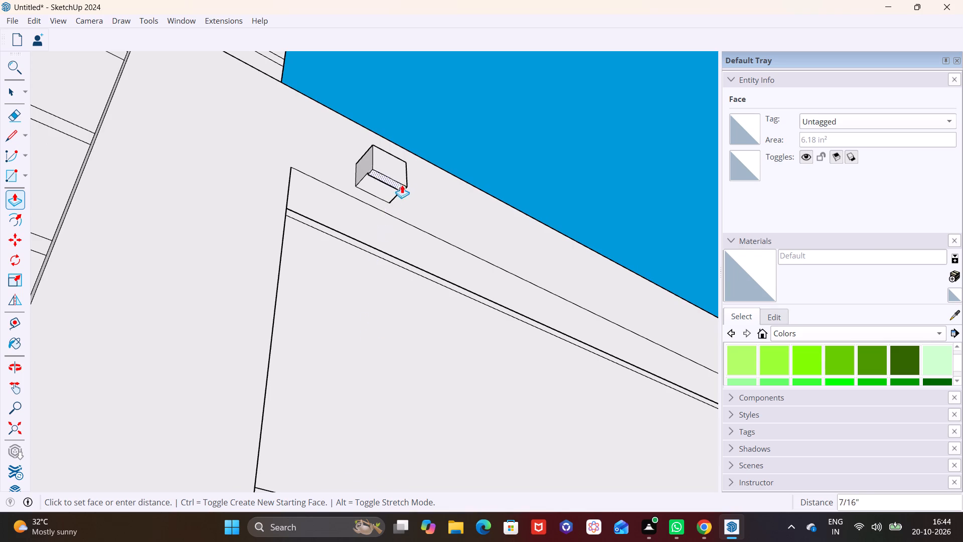
pyautogui.click(395, 308)
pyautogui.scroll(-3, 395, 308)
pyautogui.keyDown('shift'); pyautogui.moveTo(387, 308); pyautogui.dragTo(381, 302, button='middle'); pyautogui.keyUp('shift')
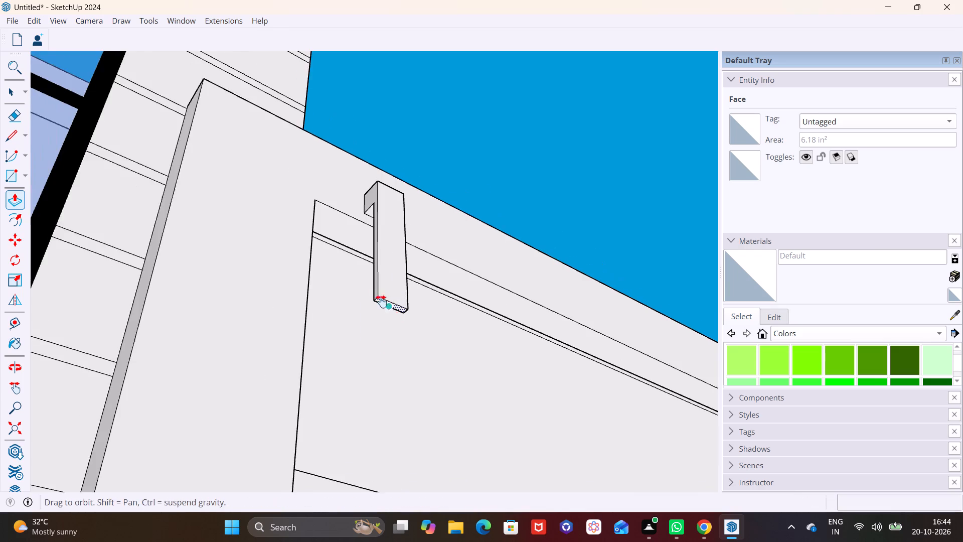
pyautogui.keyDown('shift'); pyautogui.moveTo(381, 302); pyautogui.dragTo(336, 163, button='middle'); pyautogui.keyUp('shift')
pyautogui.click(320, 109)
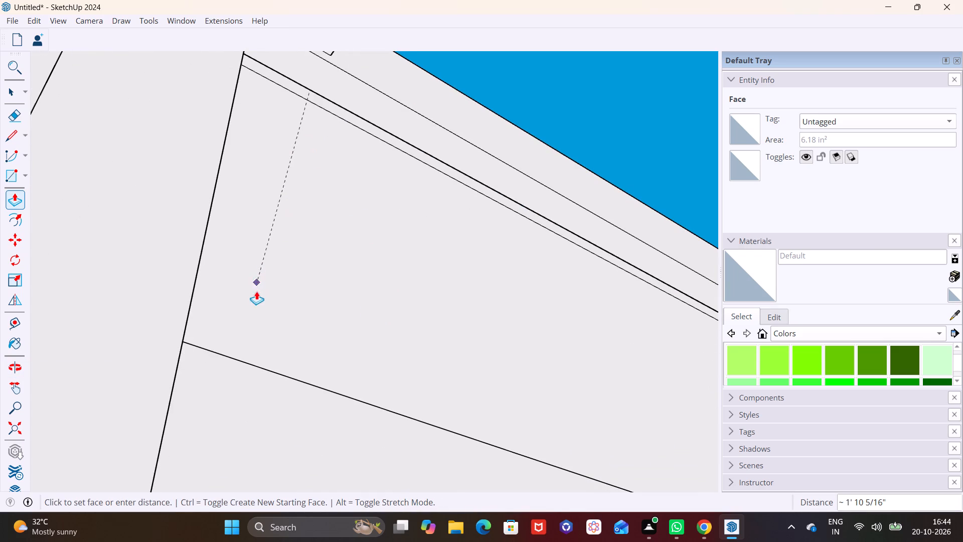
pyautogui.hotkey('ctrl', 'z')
# Pull the hanging leg's underside down 8' 5 9/16" so it overlaps the frame's bottom band.
pyautogui.scroll(-8, 281, 172)
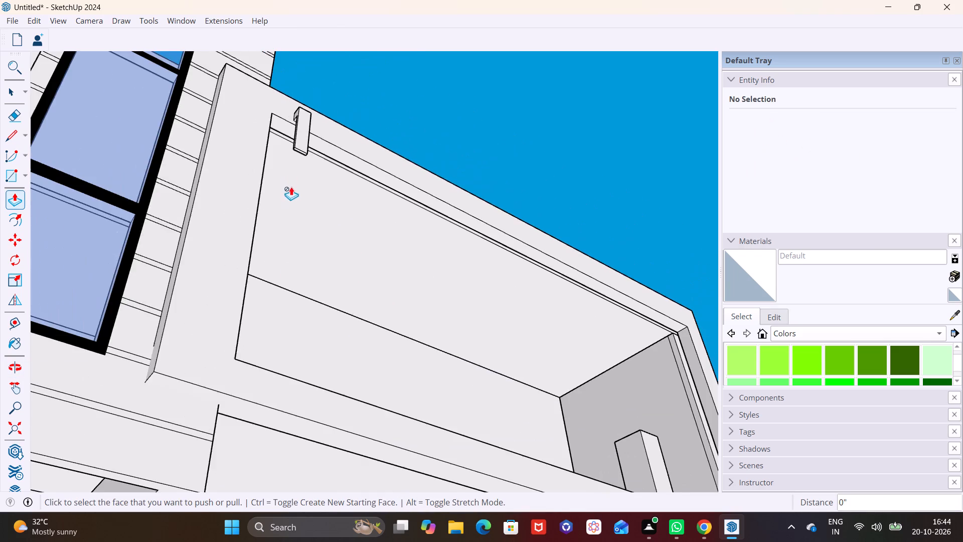
pyautogui.moveTo(246, 230); pyautogui.dragTo(163, 338, button='middle')
pyautogui.moveTo(322, 204); pyautogui.dragTo(157, 306, button='middle')
pyautogui.moveTo(279, 205); pyautogui.dragTo(82, 235, button='middle')
pyautogui.scroll(7, 261, 191)
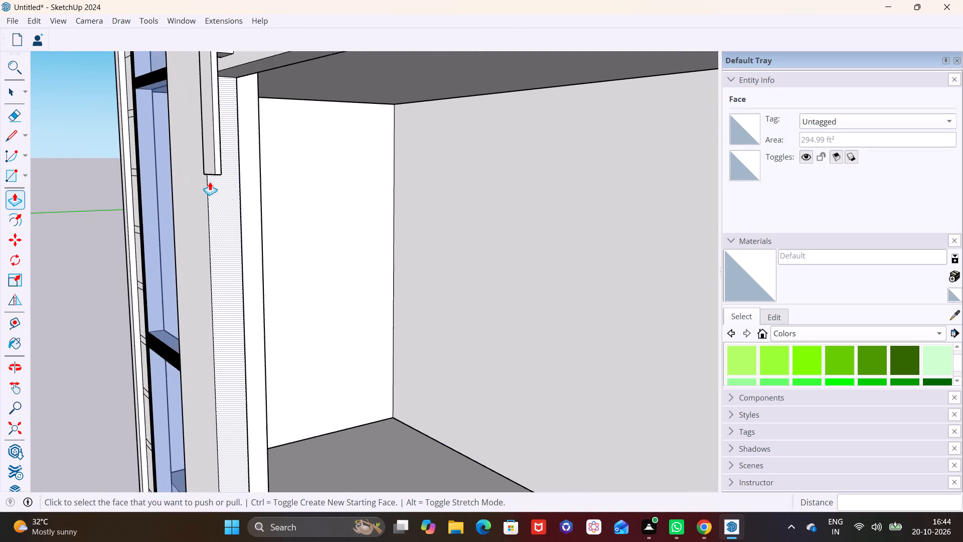
pyautogui.scroll(4, 210, 182)
pyautogui.click(219, 169)
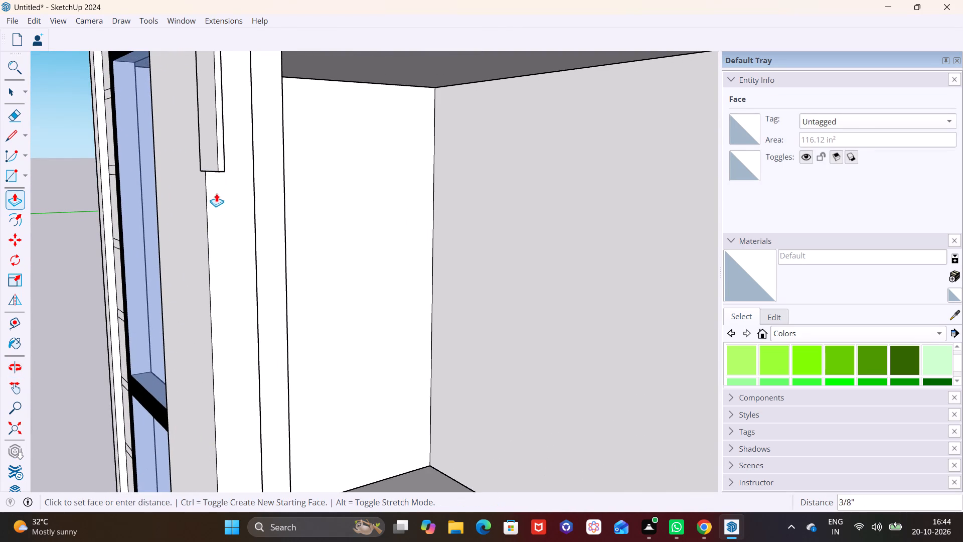
pyautogui.hotkey('ctrl', 'z')
pyautogui.moveTo(211, 180); pyautogui.dragTo(225, 87, button='middle')
pyautogui.scroll(1, 211, 172)
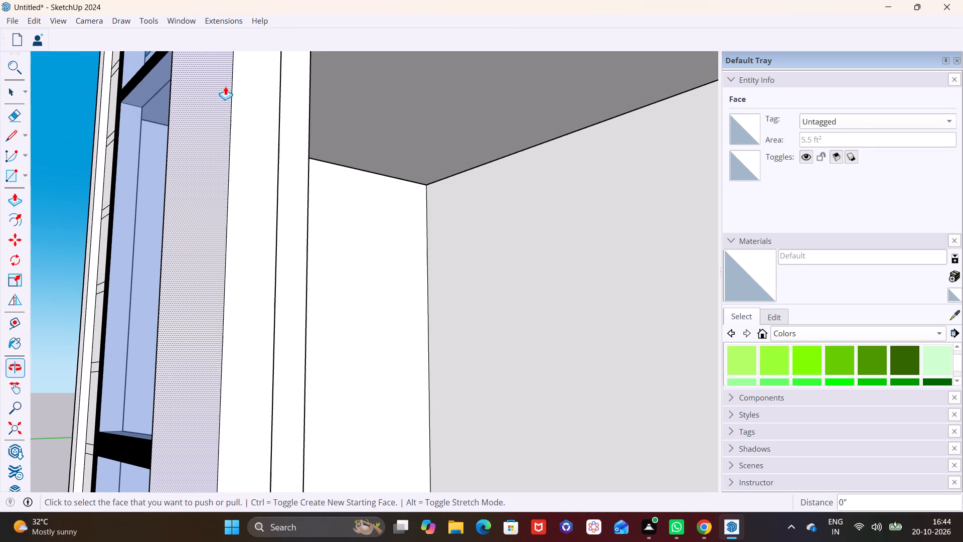
pyautogui.keyDown('shift'); pyautogui.moveTo(225, 94); pyautogui.dragTo(210, 206, button='middle'); pyautogui.keyUp('shift')
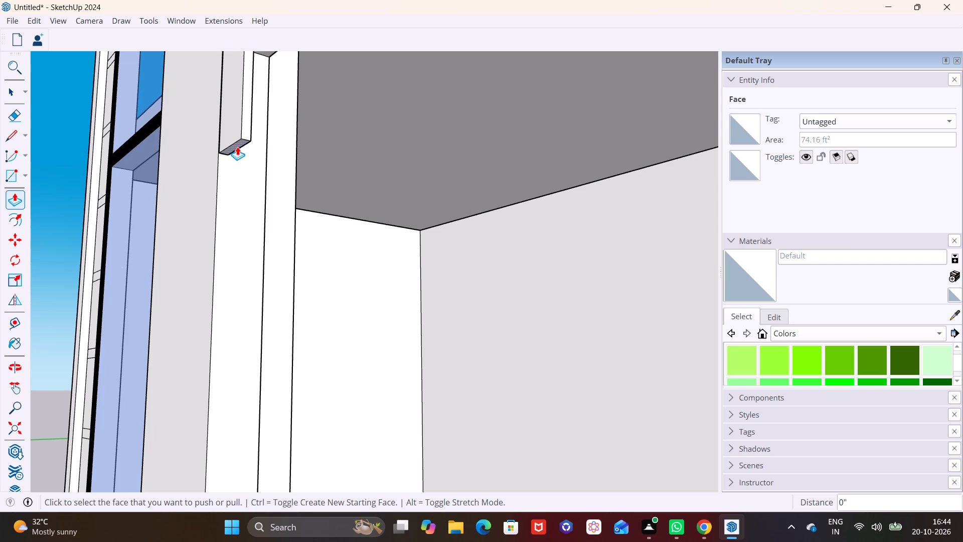
pyautogui.click(237, 147)
pyautogui.scroll(-6, 213, 364)
pyautogui.keyDown('shift'); pyautogui.moveTo(212, 364); pyautogui.dragTo(249, 166, button='middle'); pyautogui.keyUp('shift')
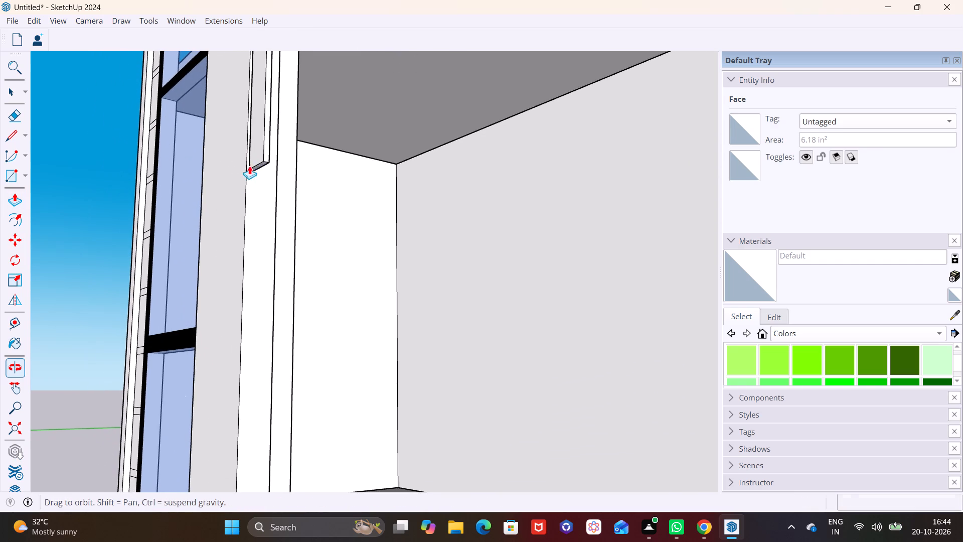
pyautogui.keyDown('shift'); pyautogui.moveTo(228, 345); pyautogui.dragTo(241, 181, button='middle'); pyautogui.keyUp('shift')
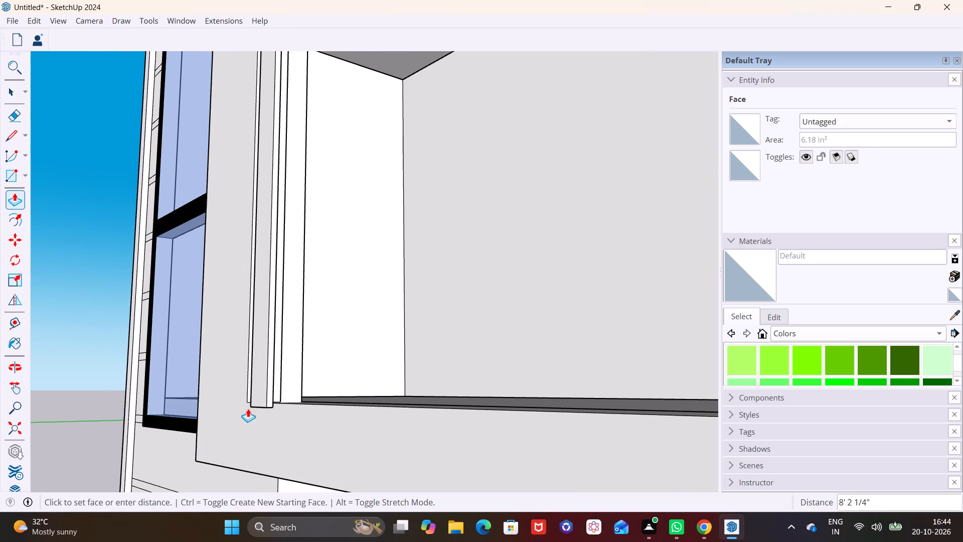
pyautogui.click(248, 428)
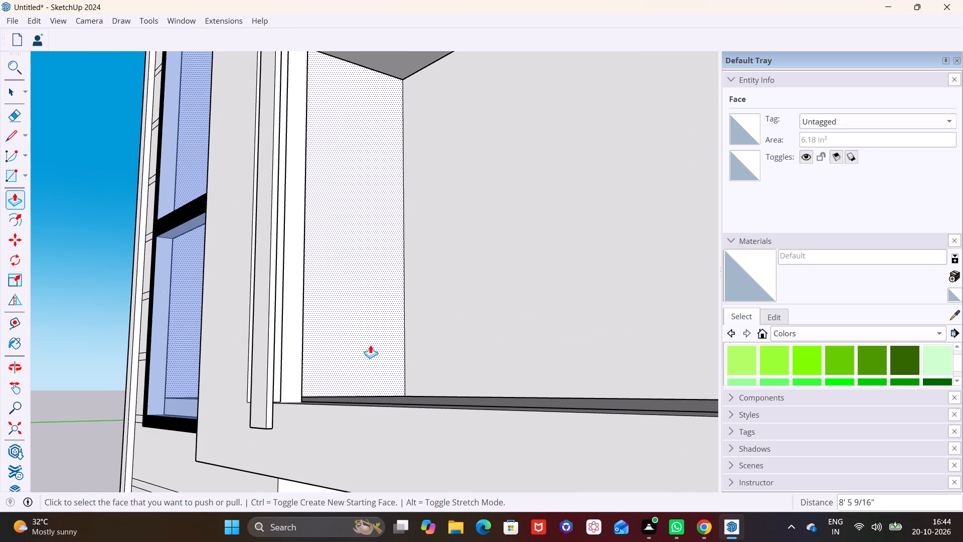
pyautogui.press('space')
# Draw a line across the hanging leg's back face just above its lower end, marking off a small bottom face.
pyautogui.scroll(-7, 345, 320)
pyautogui.moveTo(385, 323); pyautogui.dragTo(629, 324, button='middle')
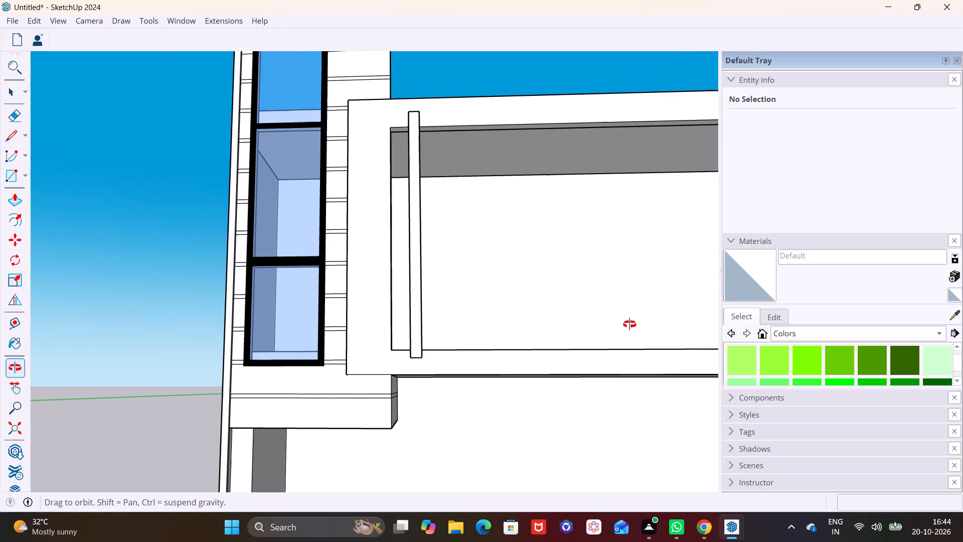
pyautogui.moveTo(629, 324); pyautogui.dragTo(630, 324, button='middle')
pyautogui.moveTo(513, 306); pyautogui.dragTo(122, 314, button='middle')
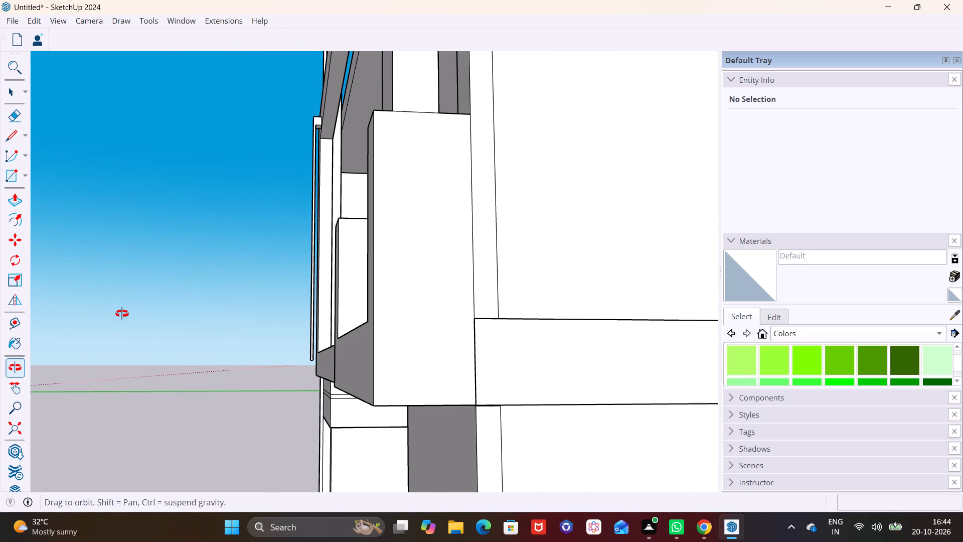
pyautogui.moveTo(122, 314); pyautogui.dragTo(122, 314, button='middle')
pyautogui.scroll(12, 317, 353)
pyautogui.moveTo(307, 355); pyautogui.dragTo(288, 356, button='middle')
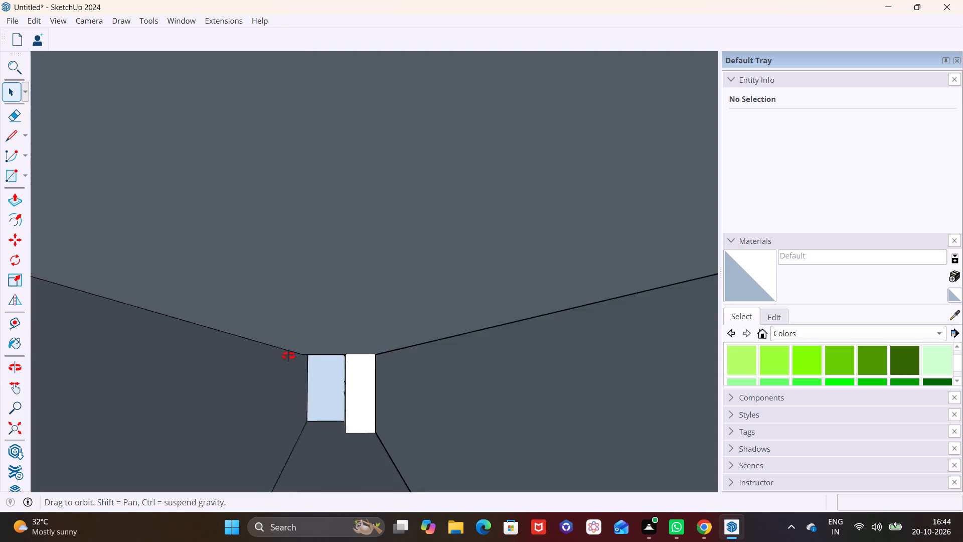
pyautogui.moveTo(288, 356); pyautogui.dragTo(309, 363, button='middle')
pyautogui.scroll(11, 306, 378)
pyautogui.moveTo(295, 388); pyautogui.dragTo(277, 397, button='middle')
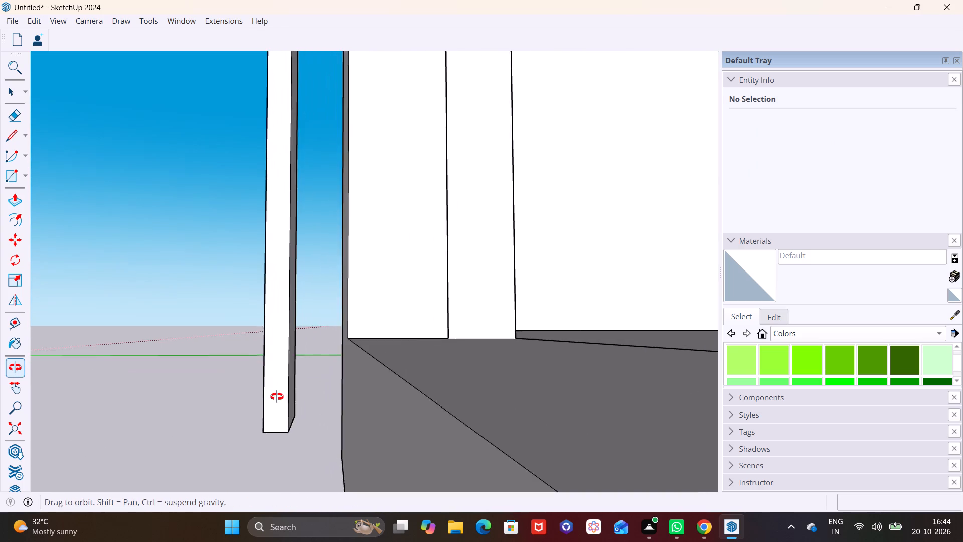
pyautogui.moveTo(277, 397); pyautogui.dragTo(272, 397, button='middle')
pyautogui.moveTo(272, 397); pyautogui.dragTo(266, 370, button='middle')
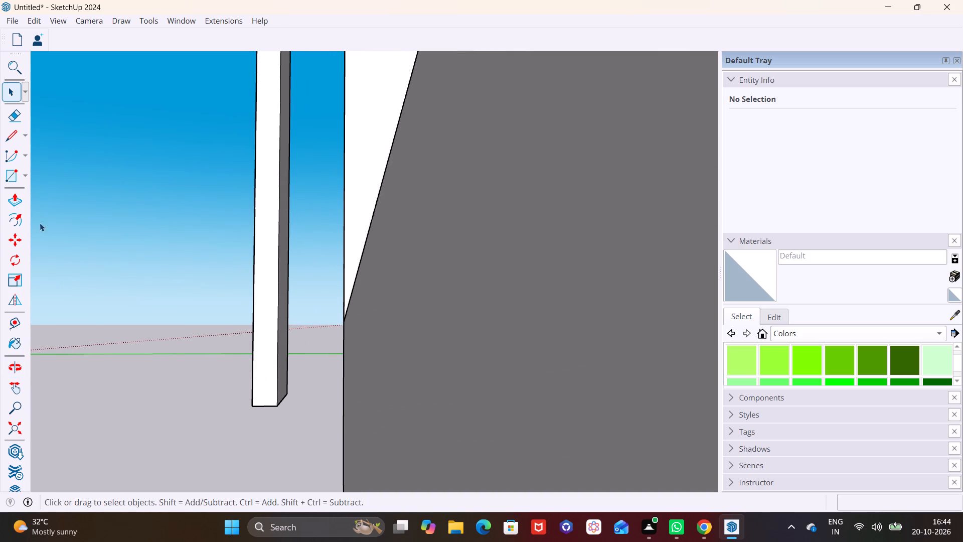
pyautogui.click(8, 132)
pyautogui.click(279, 377)
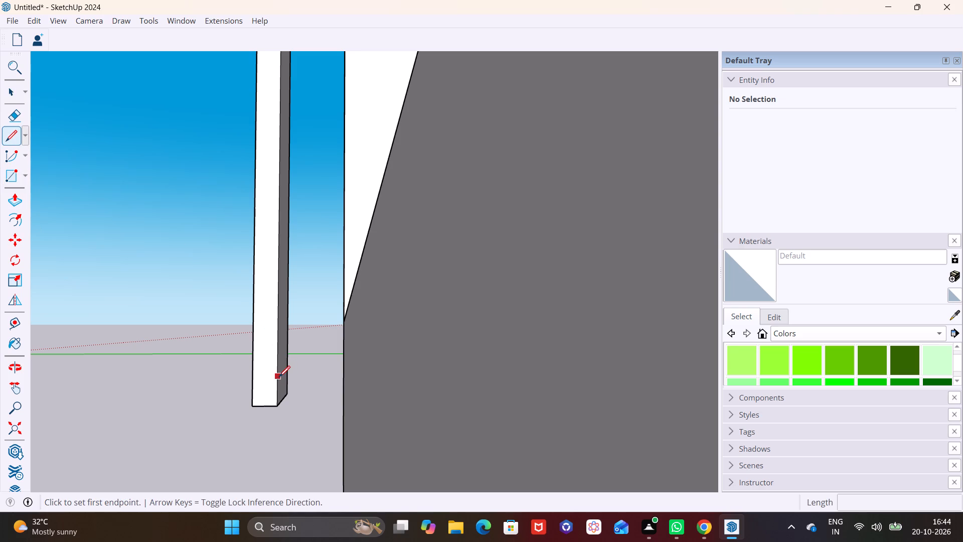
pyautogui.click(289, 372)
pyautogui.press('space')
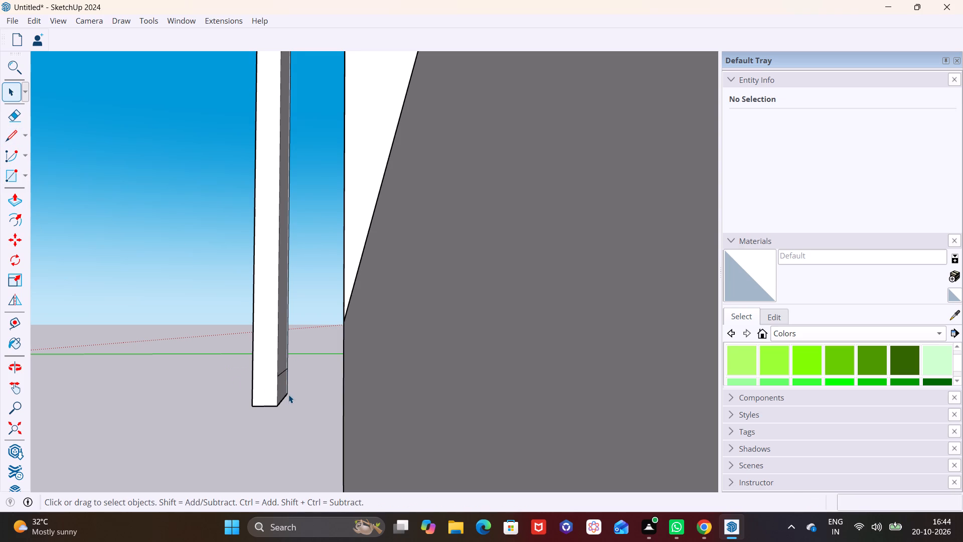
# Pull the small face at the leg's lower end back 4" to meet the frame's front face.
pyautogui.click(282, 391)
pyautogui.click(16, 201)
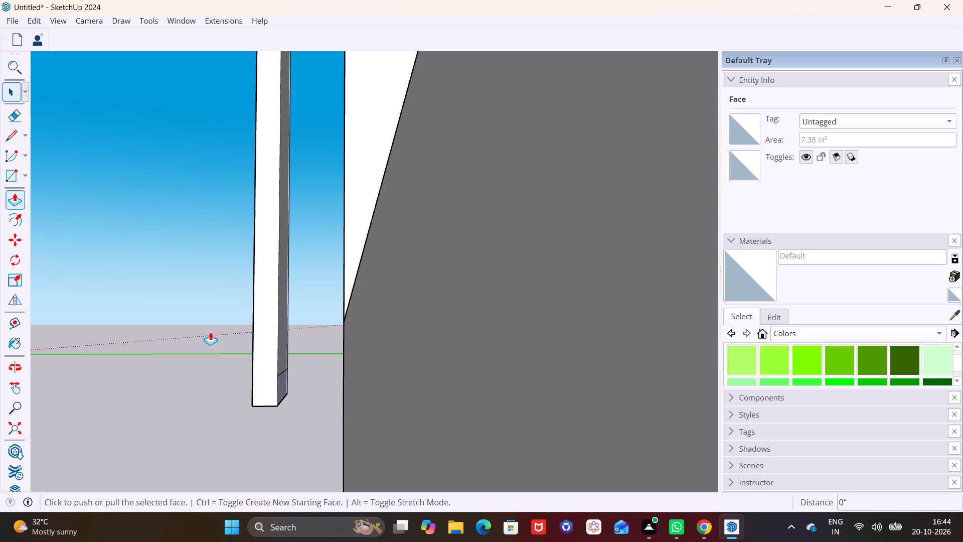
pyautogui.click(285, 384)
pyautogui.click(363, 384)
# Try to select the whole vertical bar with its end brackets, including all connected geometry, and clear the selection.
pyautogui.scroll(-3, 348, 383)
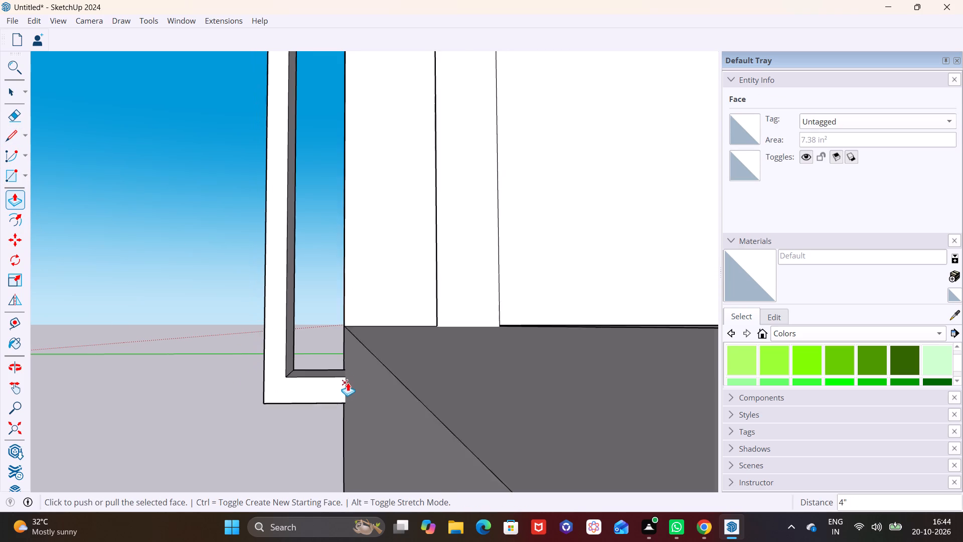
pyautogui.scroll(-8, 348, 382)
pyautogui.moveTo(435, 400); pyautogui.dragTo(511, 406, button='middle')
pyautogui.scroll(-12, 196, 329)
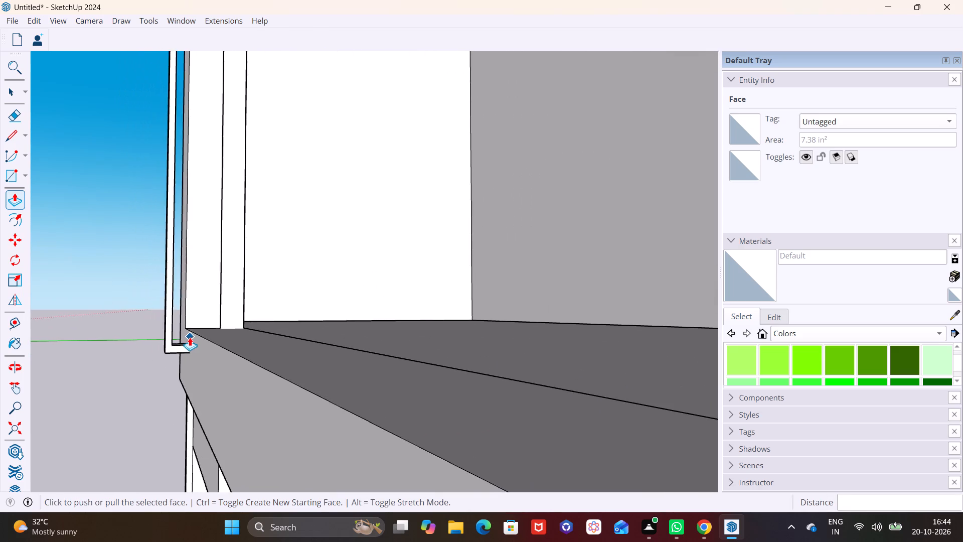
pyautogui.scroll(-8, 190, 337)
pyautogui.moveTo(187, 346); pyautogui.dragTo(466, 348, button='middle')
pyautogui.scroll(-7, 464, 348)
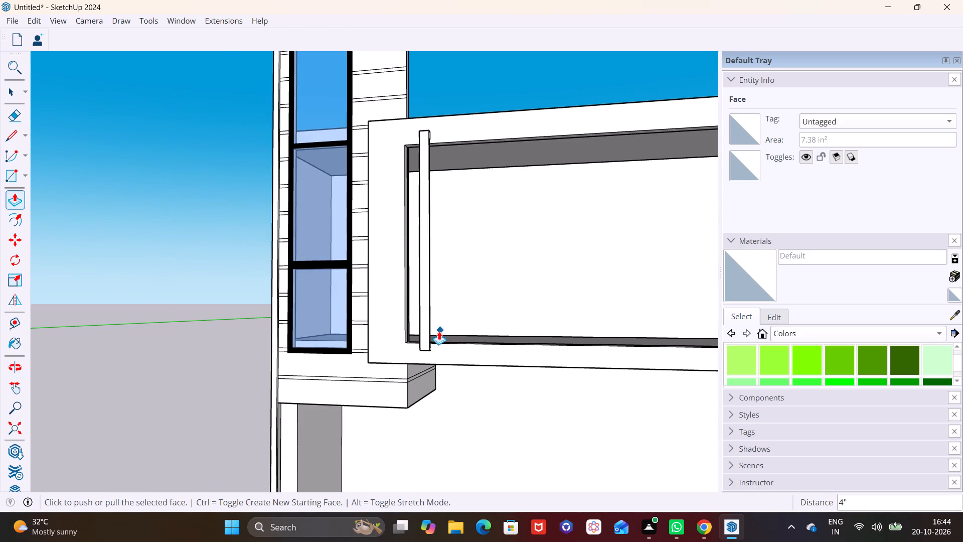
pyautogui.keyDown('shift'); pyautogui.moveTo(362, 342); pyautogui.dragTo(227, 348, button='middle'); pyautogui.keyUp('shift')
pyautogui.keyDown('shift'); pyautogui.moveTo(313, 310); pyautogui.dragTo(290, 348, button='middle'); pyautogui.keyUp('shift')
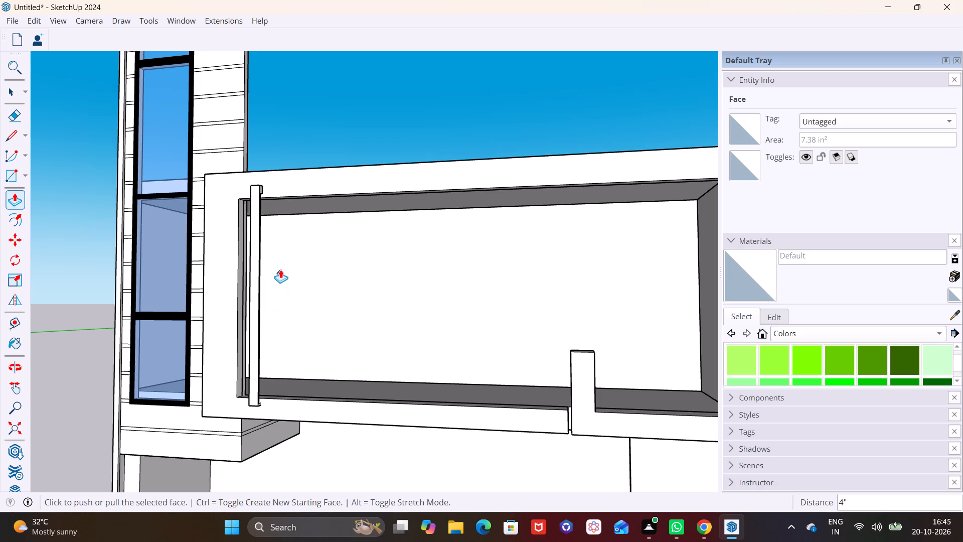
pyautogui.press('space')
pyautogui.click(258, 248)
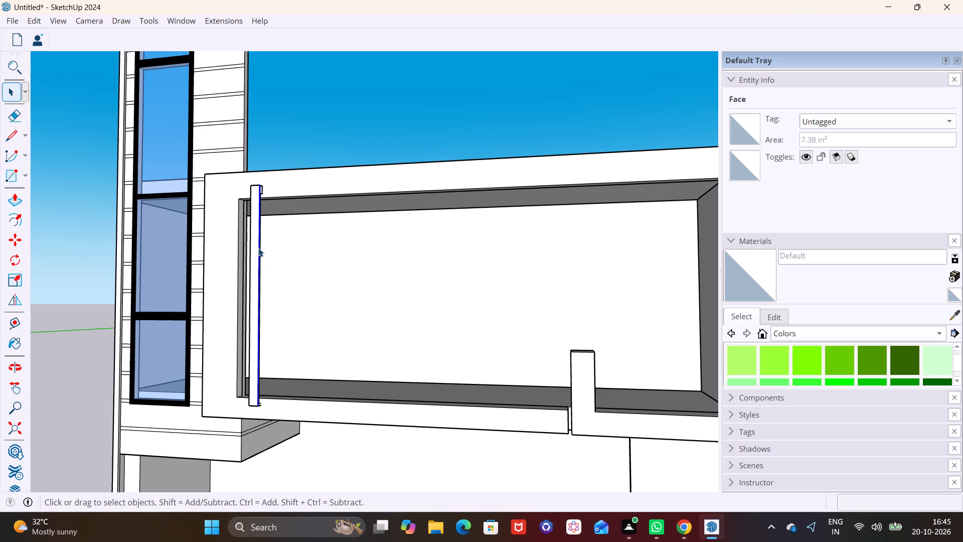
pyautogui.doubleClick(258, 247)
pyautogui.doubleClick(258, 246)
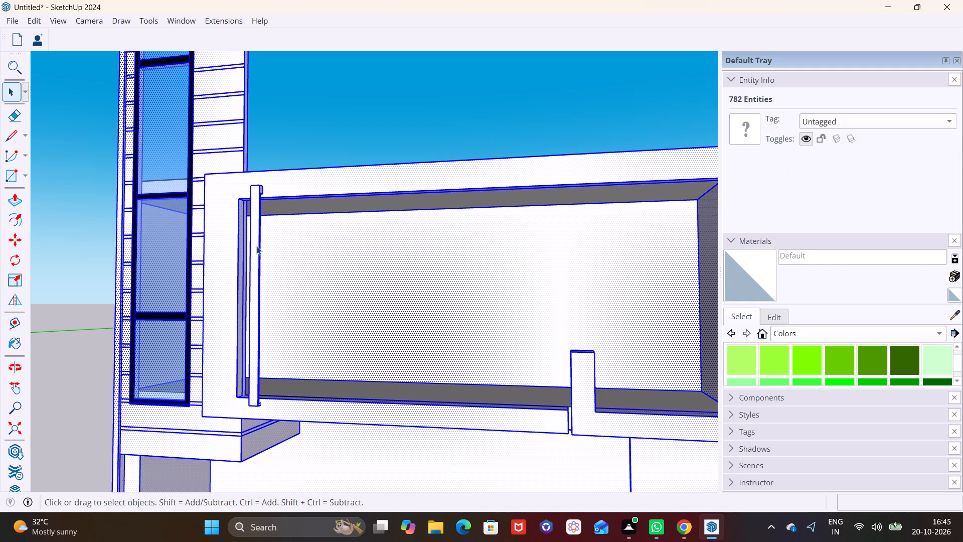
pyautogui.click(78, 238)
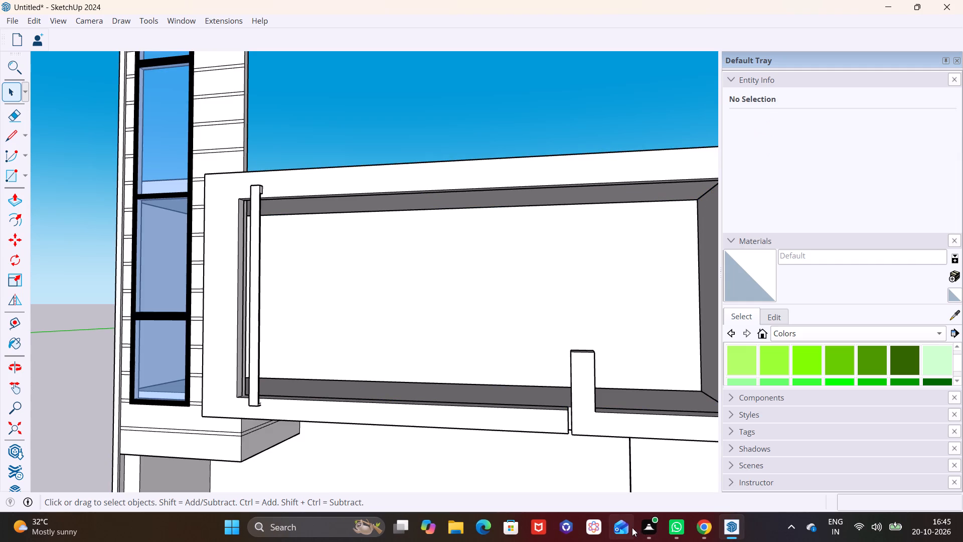
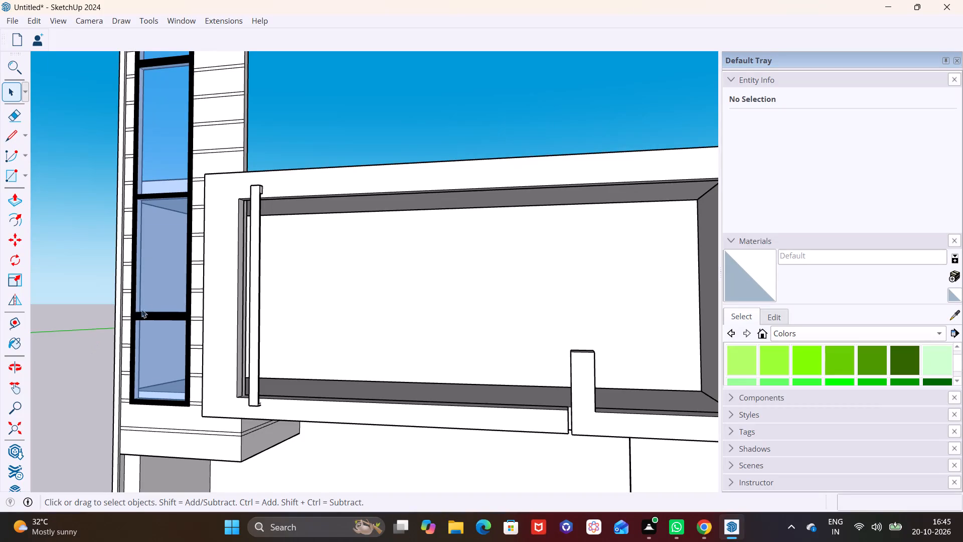
# Undo the vertical bar and its end brackets, back to the flat square drawn on the frame's front face.
pyautogui.scroll(4, 250, 180)
pyautogui.moveTo(260, 200); pyautogui.dragTo(233, 202, button='middle')
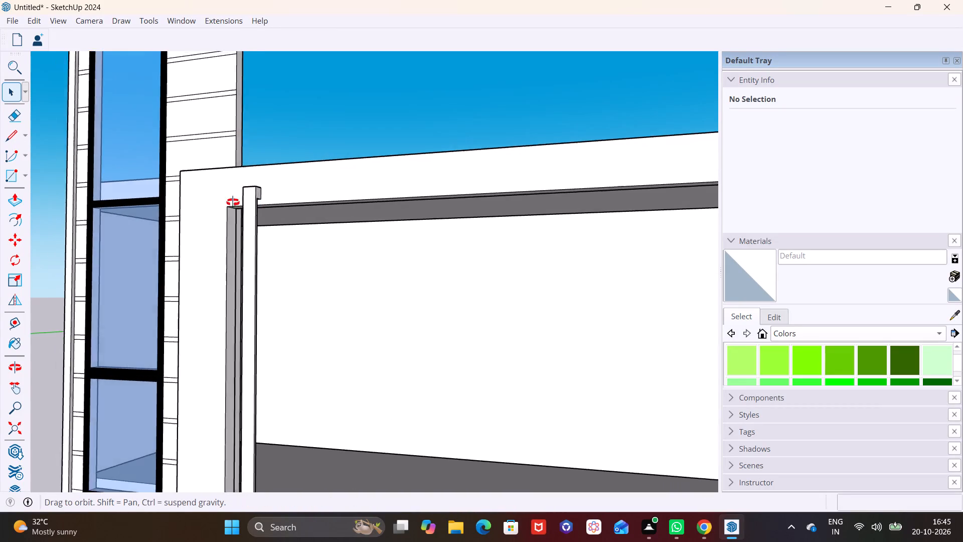
pyautogui.moveTo(233, 202); pyautogui.dragTo(178, 210, button='middle')
pyautogui.keyDown('shift'); pyautogui.moveTo(189, 226); pyautogui.dragTo(198, 183, button='middle'); pyautogui.keyUp('shift')
pyautogui.keyDown('shift'); pyautogui.scroll(1, 189, 226); pyautogui.keyUp('shift')
pyautogui.moveTo(248, 173); pyautogui.dragTo(274, 267, button='middle')
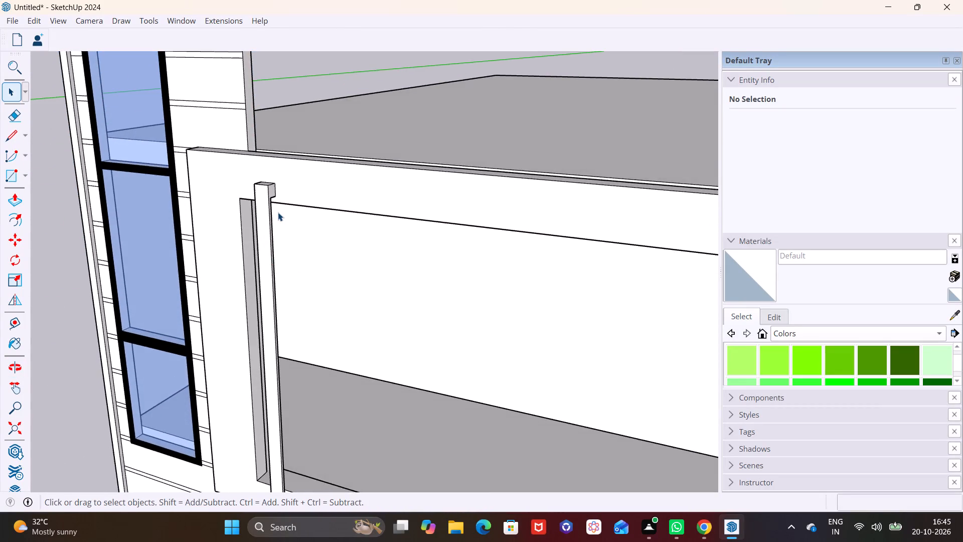
pyautogui.scroll(9, 278, 212)
pyautogui.scroll(-7, 507, 350)
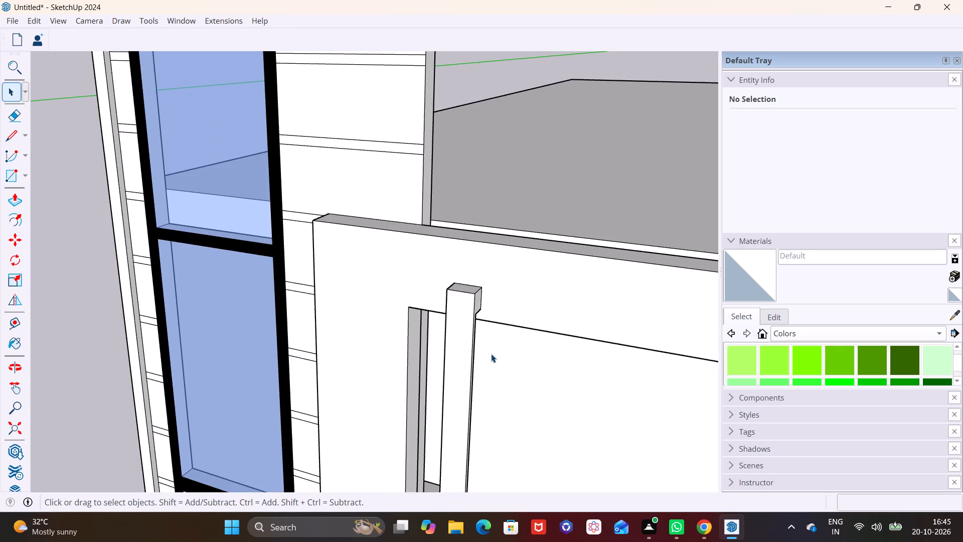
pyautogui.keyDown('shift'); pyautogui.moveTo(483, 354); pyautogui.dragTo(379, 203, button='middle'); pyautogui.keyUp('shift')
pyautogui.scroll(-6, 376, 222)
pyautogui.hotkey('ctrl', 'z')
pyautogui.hotkey('ctrl', 'z')
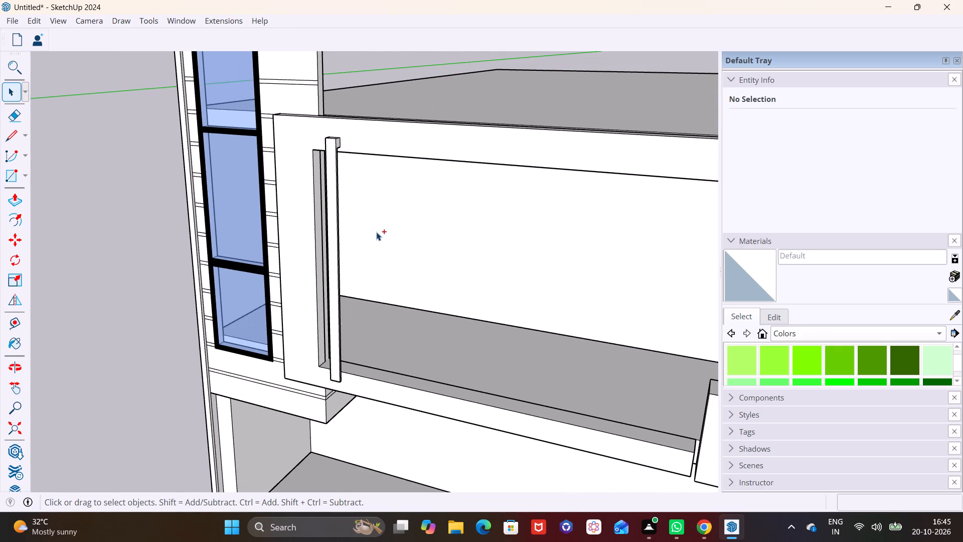
pyautogui.hotkey('ctrl', 'z')
pyautogui.hotkey('ctrl', 'z')
pyautogui.hotkey('ctrl', 'z')
pyautogui.hotkey('ctrl', 'z')
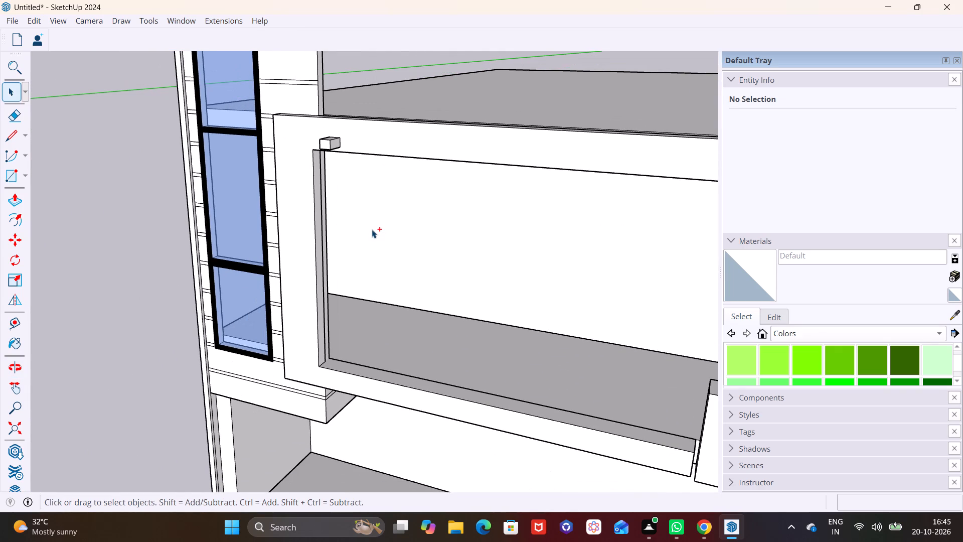
pyautogui.hotkey('ctrl', 'z')
# Group the small square, with its edges, on the frame's front face above the opening's corner.
pyautogui.scroll(12, 345, 144)
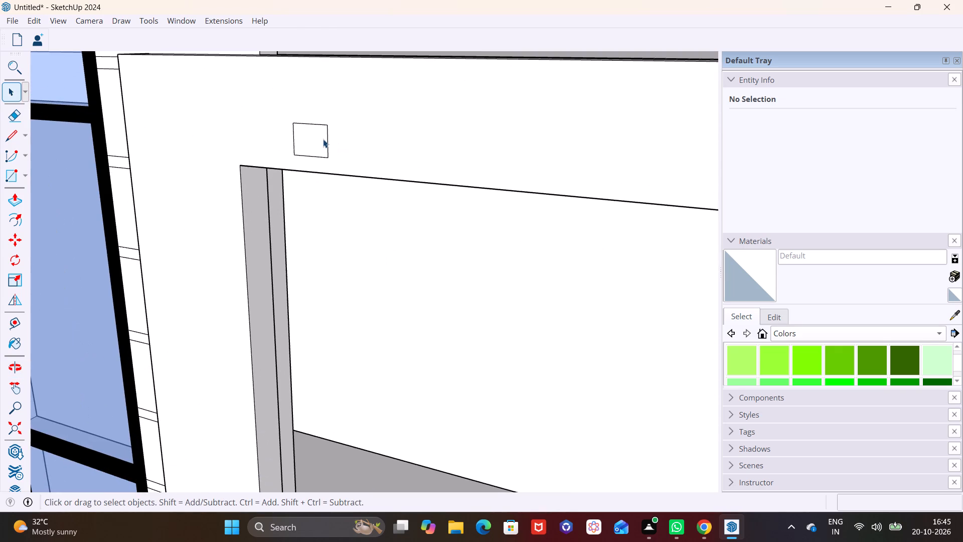
pyautogui.doubleClick(320, 139)
pyautogui.rightClick(320, 139)
pyautogui.click(371, 260)
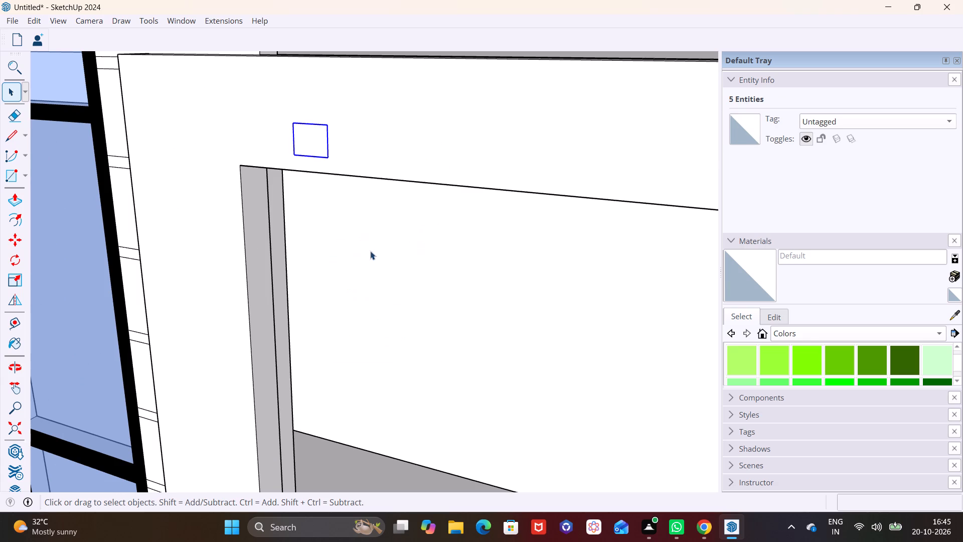
# Inside the square's group, pull its face outward from the frame into a projecting block, and leave the group.
pyautogui.doubleClick(303, 137)
pyautogui.click(304, 137)
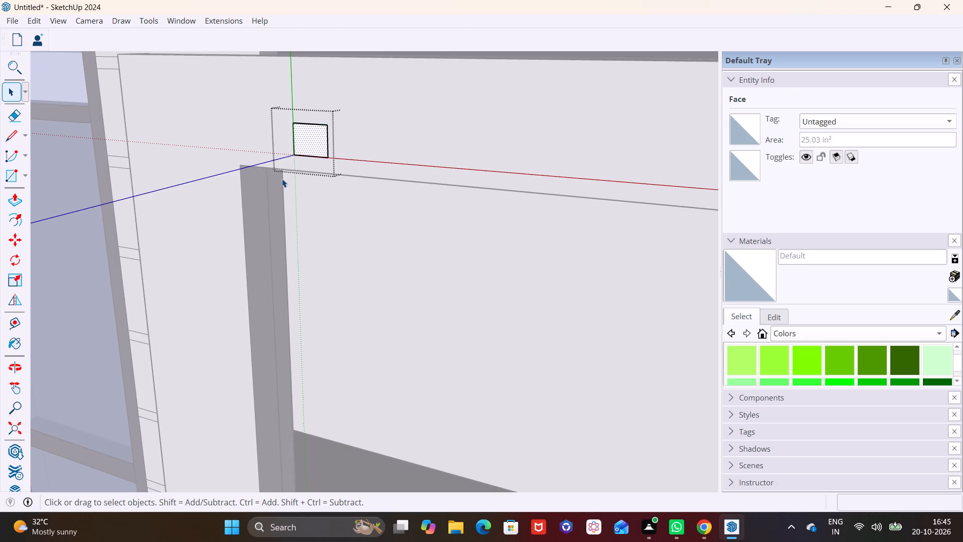
pyautogui.click(12, 198)
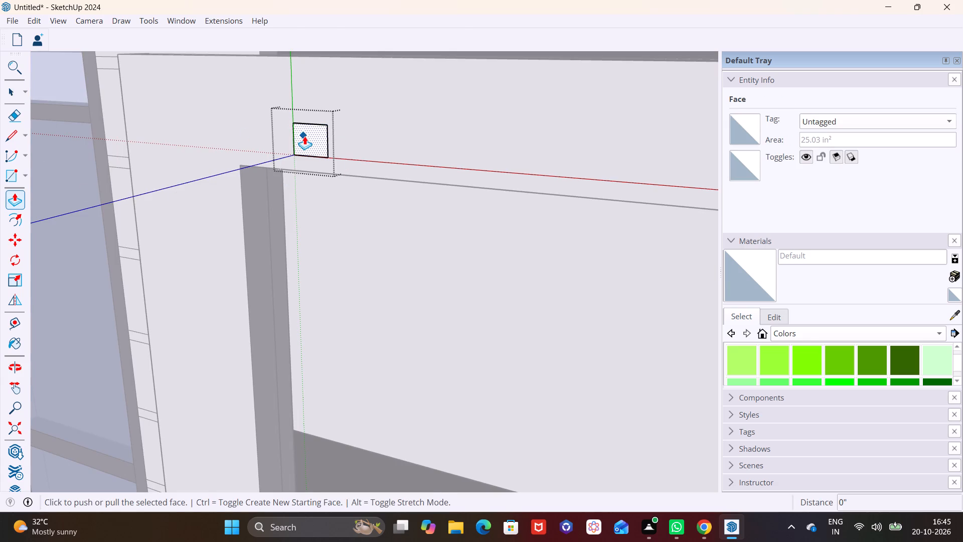
pyautogui.click(304, 136)
pyautogui.click(285, 139)
pyautogui.moveTo(322, 168); pyautogui.dragTo(281, 135, button='middle')
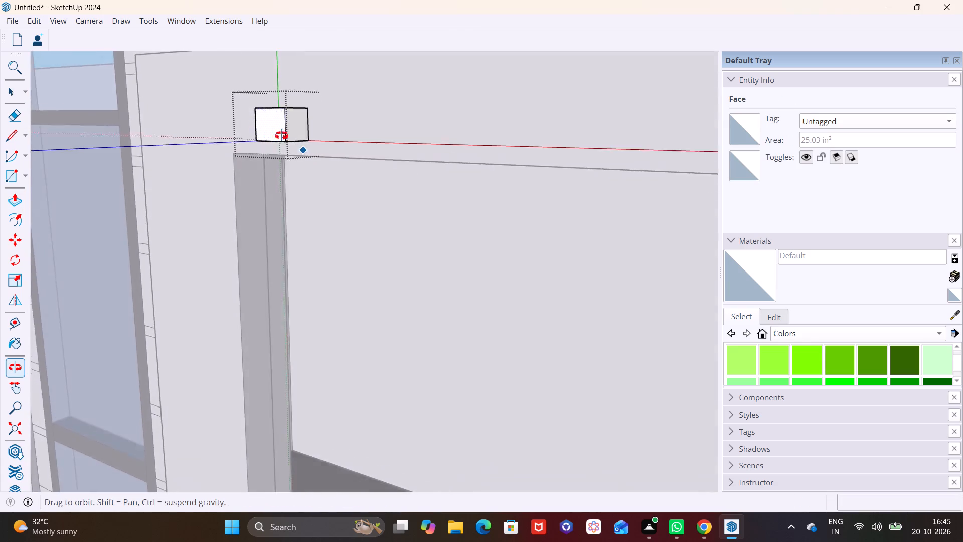
pyautogui.moveTo(281, 135); pyautogui.dragTo(256, 63, button='middle')
pyautogui.press('space')
pyautogui.scroll(2, 331, 94)
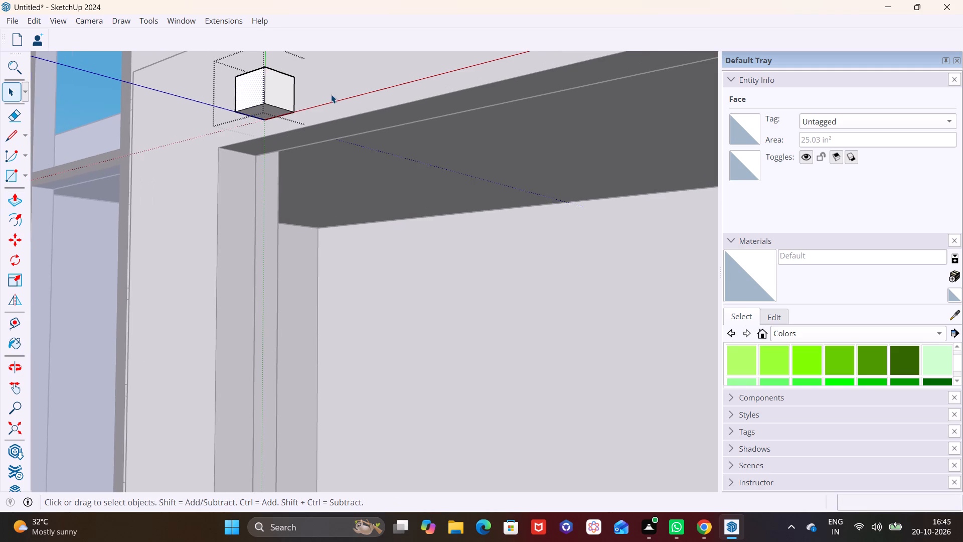
pyautogui.click(336, 93)
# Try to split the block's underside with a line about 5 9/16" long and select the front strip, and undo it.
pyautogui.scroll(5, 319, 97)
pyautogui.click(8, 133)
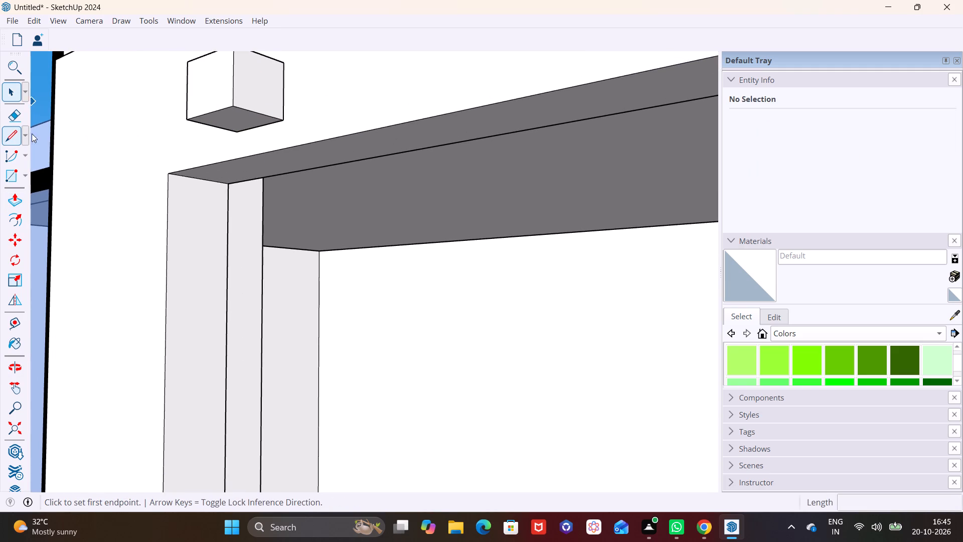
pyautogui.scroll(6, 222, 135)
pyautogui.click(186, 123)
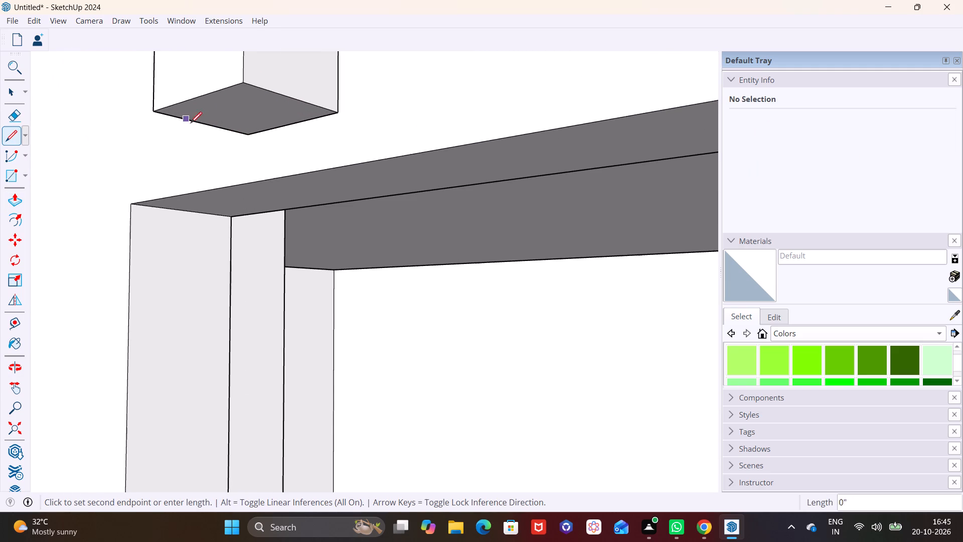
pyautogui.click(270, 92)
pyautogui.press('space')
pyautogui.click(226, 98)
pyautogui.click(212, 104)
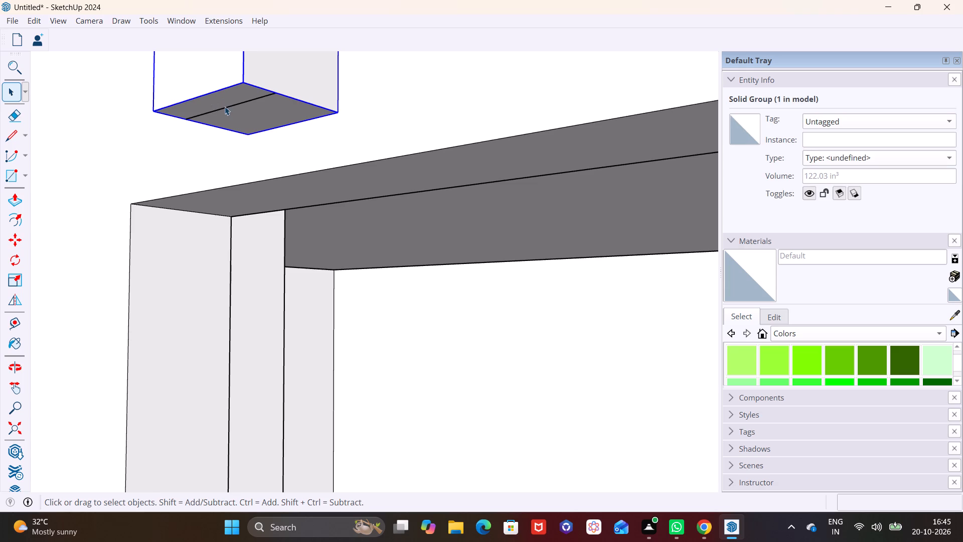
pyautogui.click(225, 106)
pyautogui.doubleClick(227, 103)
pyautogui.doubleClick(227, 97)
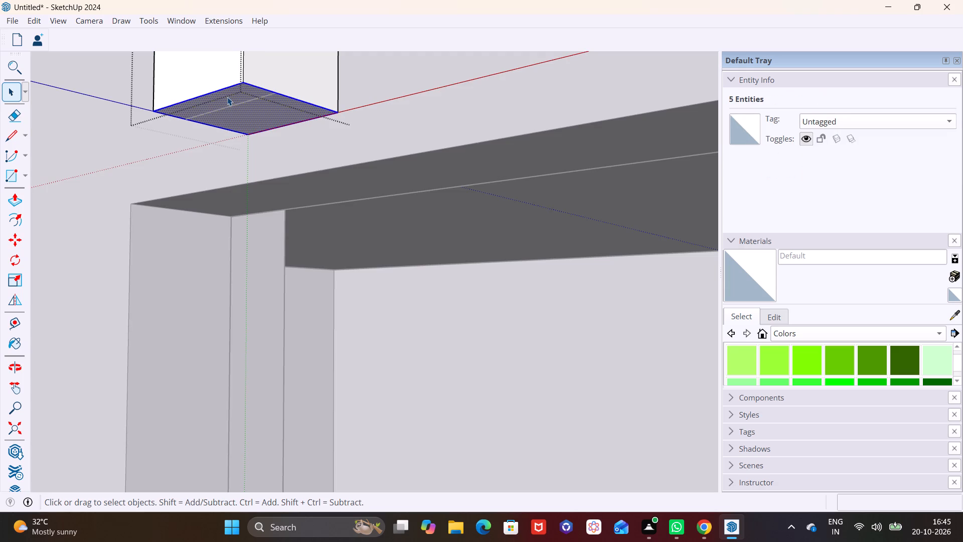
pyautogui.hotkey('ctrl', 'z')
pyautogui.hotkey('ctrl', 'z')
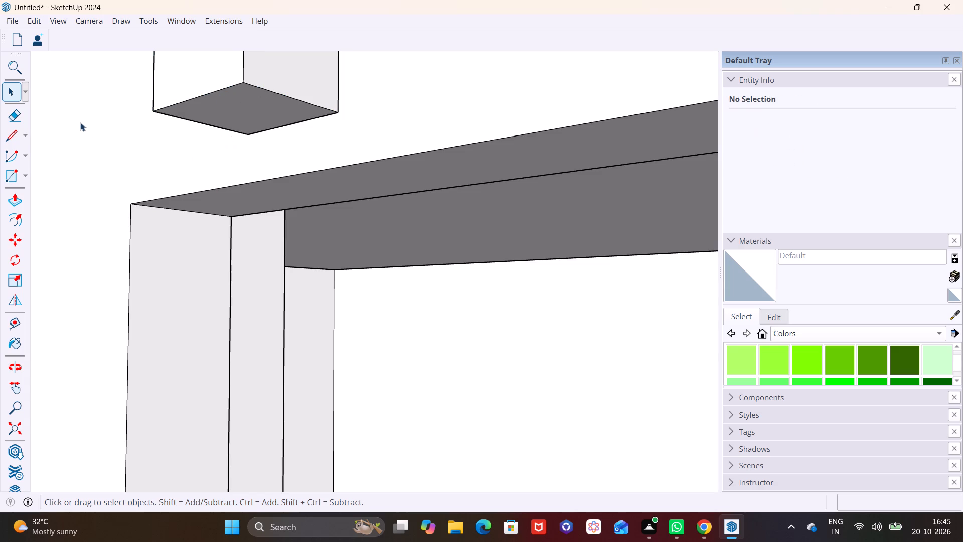
# Draw a rectangle about 1 3/16" by 5 9/16" on the block's underside along its front edge.
pyautogui.click(27, 175)
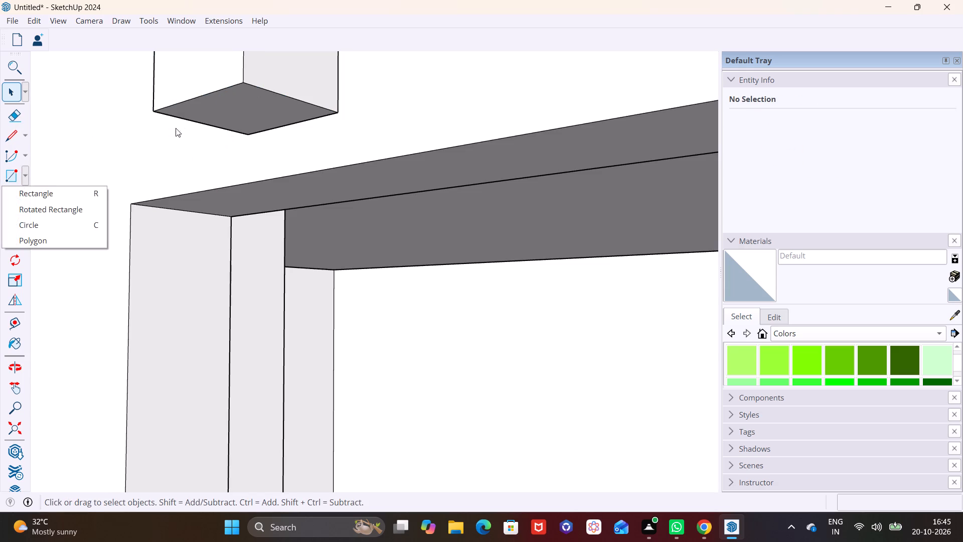
pyautogui.click(77, 192)
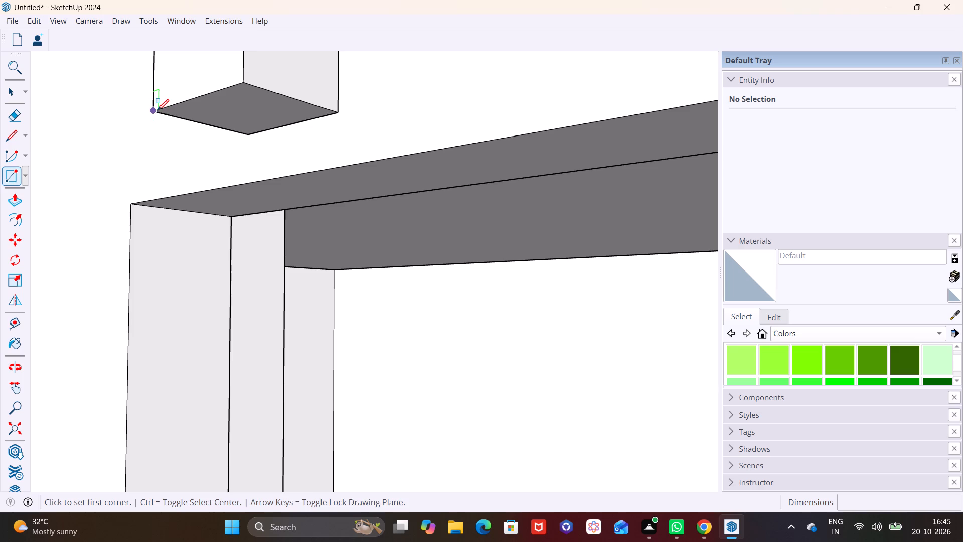
pyautogui.click(155, 110)
pyautogui.click(268, 92)
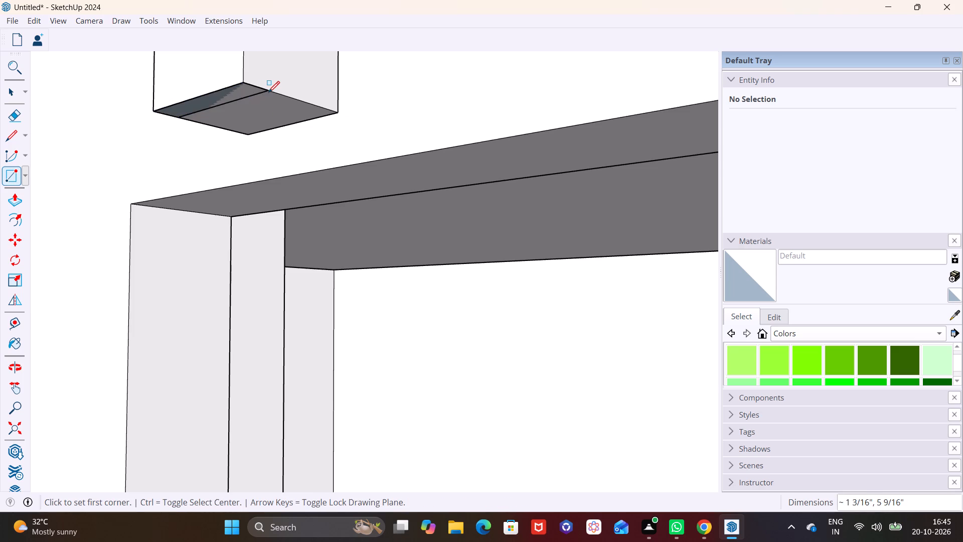
pyautogui.press('space')
# Pull the narrow rectangle under the block down into a vertical bar that overlaps the frame's bottom band.
pyautogui.click(224, 100)
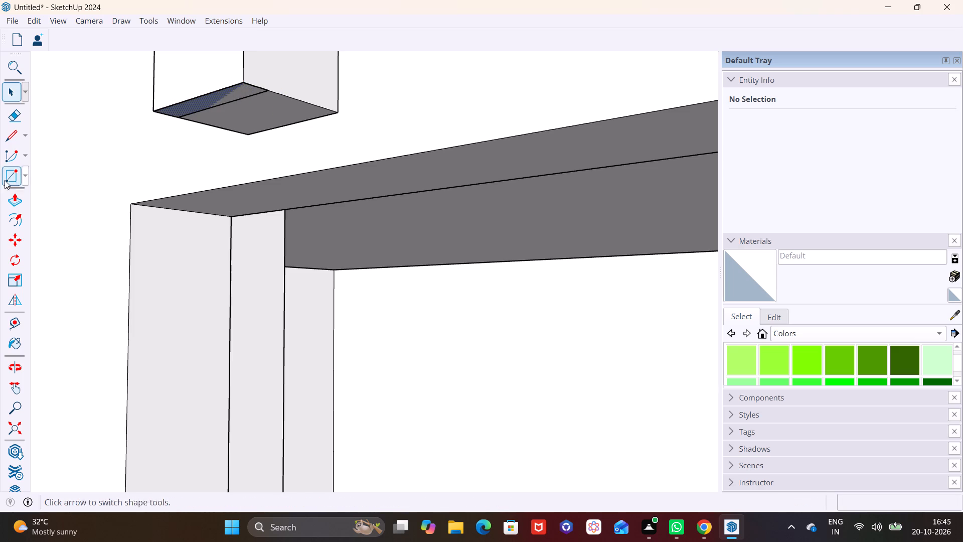
pyautogui.moveTo(14, 198); pyautogui.dragTo(28, 193)
pyautogui.moveTo(16, 195); pyautogui.dragTo(22, 194)
pyautogui.click(214, 100)
pyautogui.scroll(-2, 193, 197)
pyautogui.scroll(-3, 232, 178)
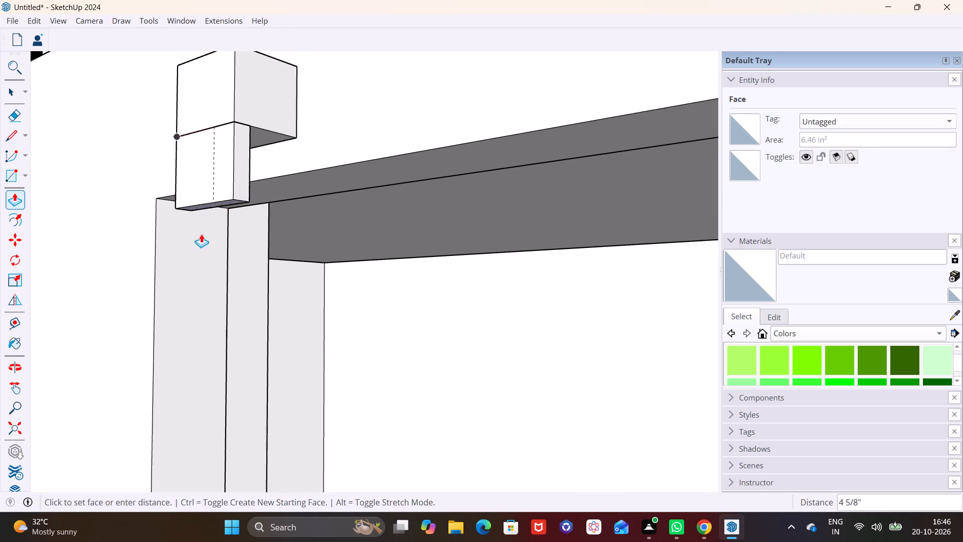
pyautogui.scroll(-13, 201, 234)
pyautogui.keyDown('shift'); pyautogui.moveTo(179, 354); pyautogui.dragTo(199, 174, button='middle'); pyautogui.keyUp('shift')
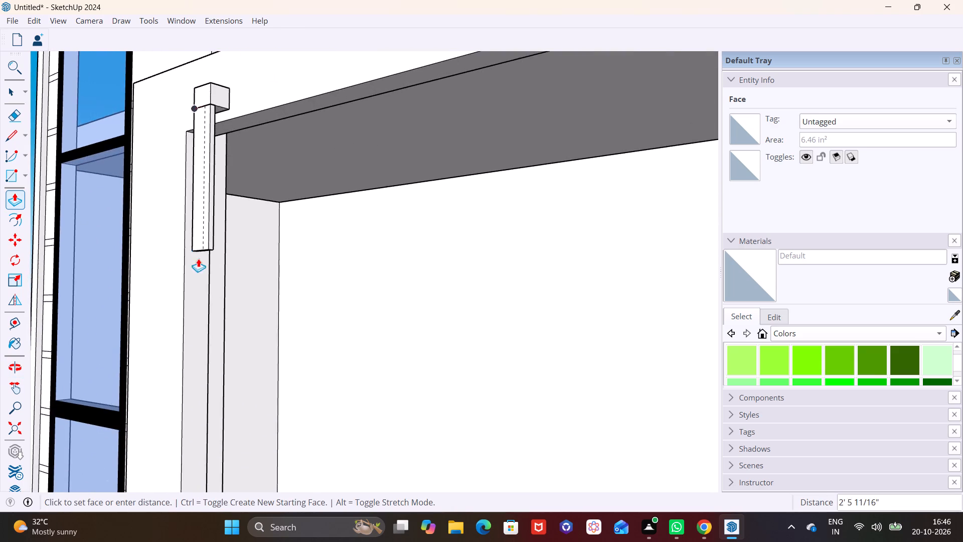
pyautogui.scroll(-2, 189, 321)
pyautogui.keyDown('shift'); pyautogui.moveTo(197, 346); pyautogui.dragTo(216, 169, button='middle'); pyautogui.keyUp('shift')
pyautogui.keyDown('shift'); pyautogui.moveTo(209, 351); pyautogui.dragTo(210, 211, button='middle'); pyautogui.keyUp('shift')
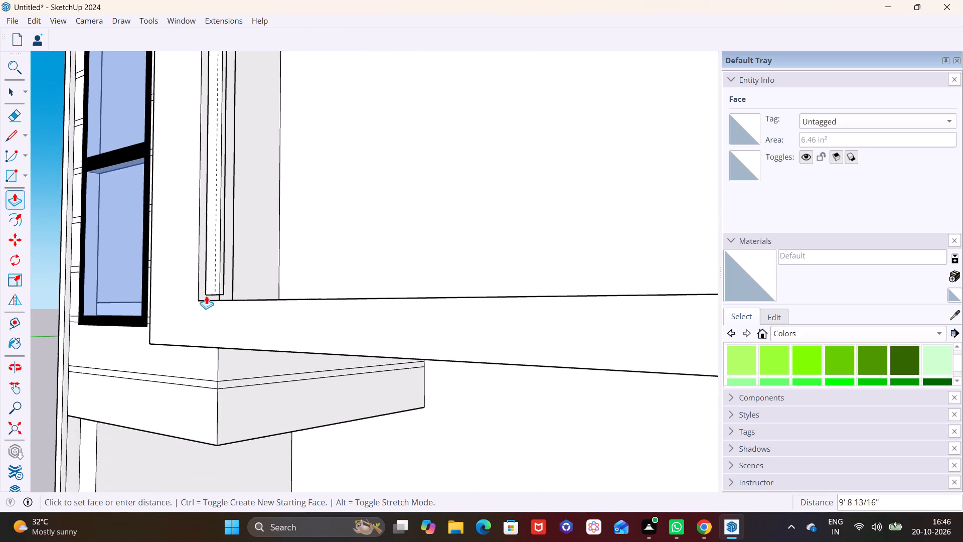
pyautogui.click(203, 318)
pyautogui.press('space')
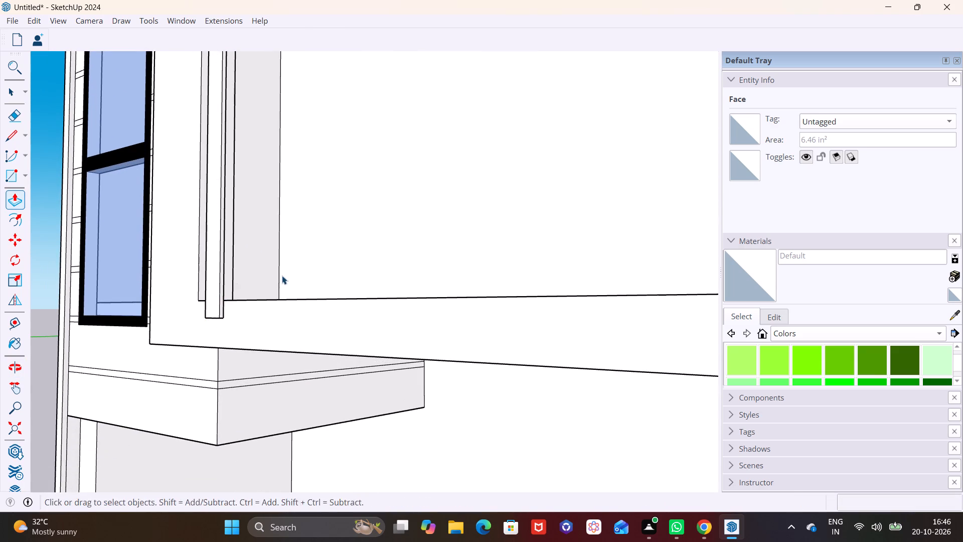
# Draw a line across the bar's back face just above its lower end, marking off a small bottom face.
pyautogui.moveTo(282, 276); pyautogui.dragTo(127, 298, button='middle')
pyautogui.scroll(6, 145, 292)
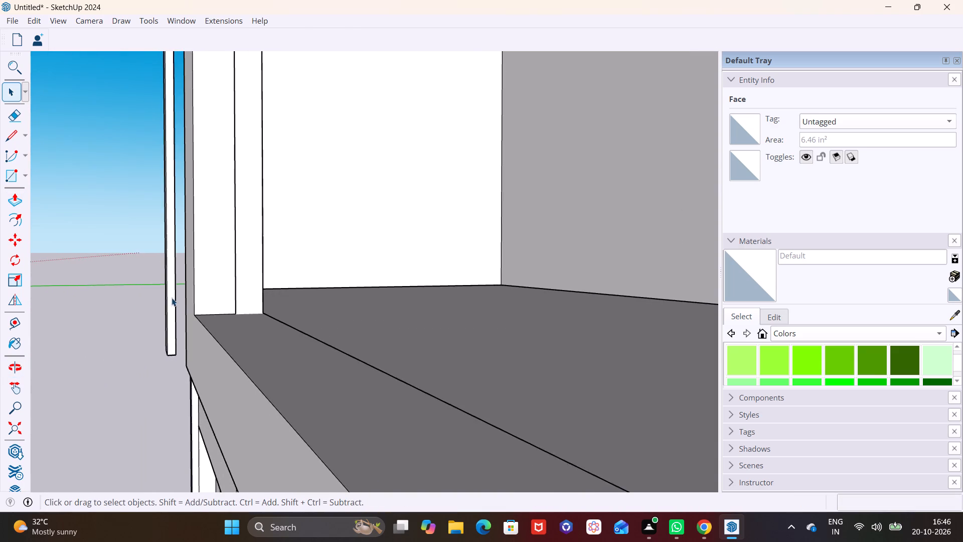
pyautogui.scroll(3, 172, 298)
pyautogui.moveTo(189, 321); pyautogui.dragTo(178, 324, button='middle')
pyautogui.keyDown('shift'); pyautogui.moveTo(157, 343); pyautogui.dragTo(193, 254, button='middle'); pyautogui.keyUp('shift')
pyautogui.keyDown('shift'); pyautogui.scroll(1, 157, 343); pyautogui.keyUp('shift')
pyautogui.moveTo(213, 305); pyautogui.dragTo(162, 340, button='middle')
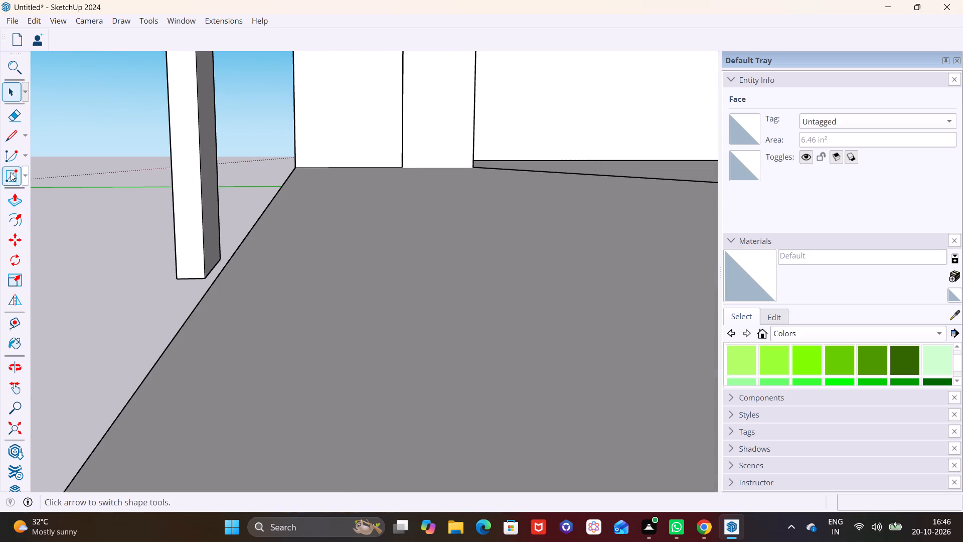
pyautogui.click(8, 144)
pyautogui.scroll(1, 215, 234)
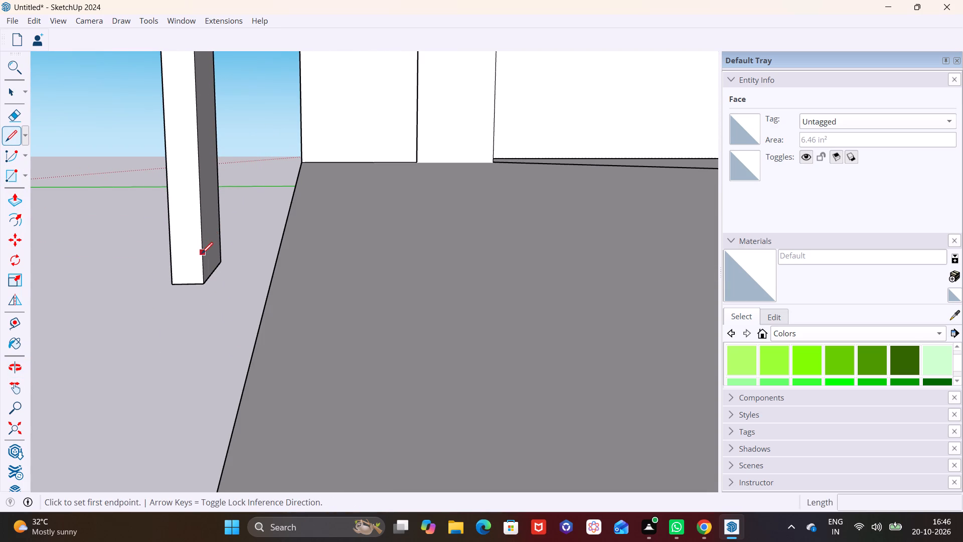
pyautogui.click(202, 253)
pyautogui.click(219, 240)
pyautogui.press('space')
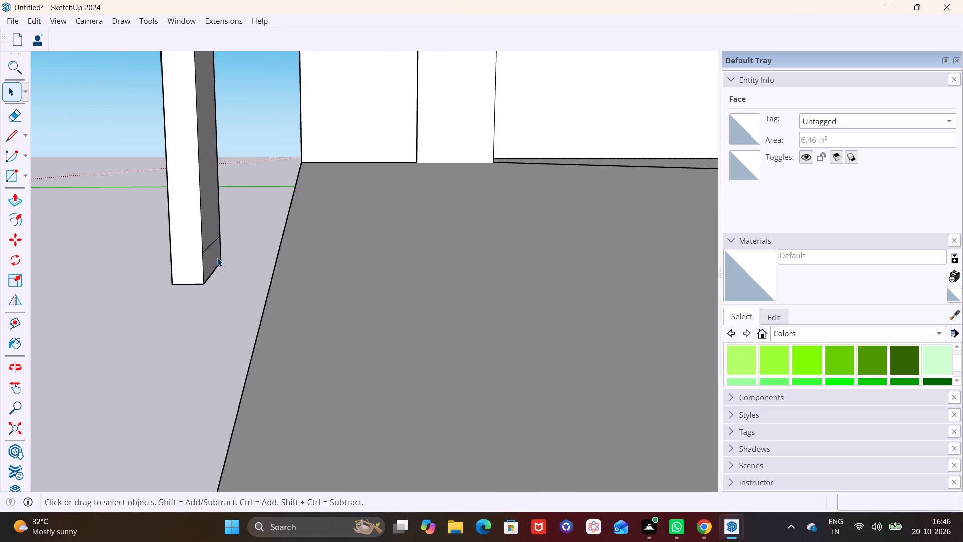
# Pull the small face at the bar's lower end back 3 15/16" toward the frame.
pyautogui.click(217, 258)
pyautogui.click(12, 194)
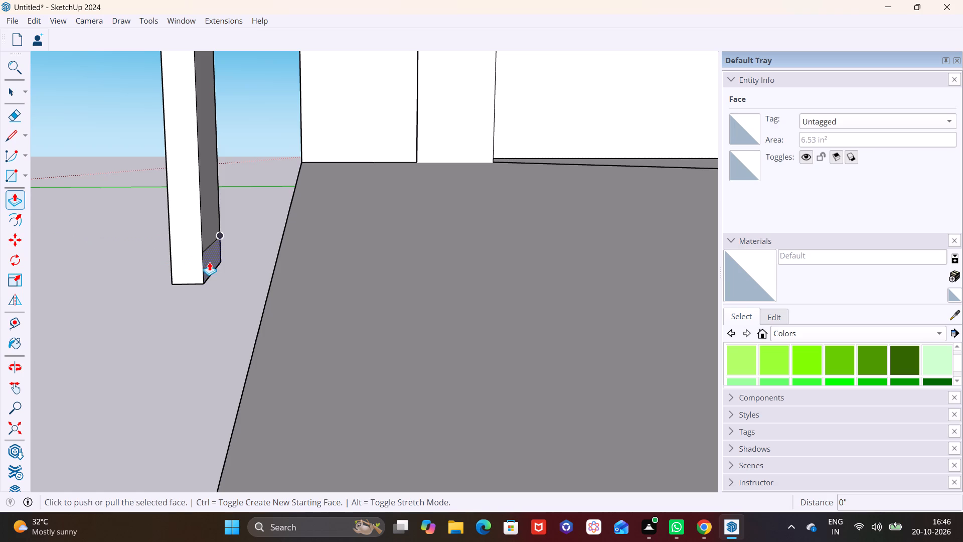
pyautogui.click(209, 262)
pyautogui.click(197, 261)
pyautogui.click(296, 261)
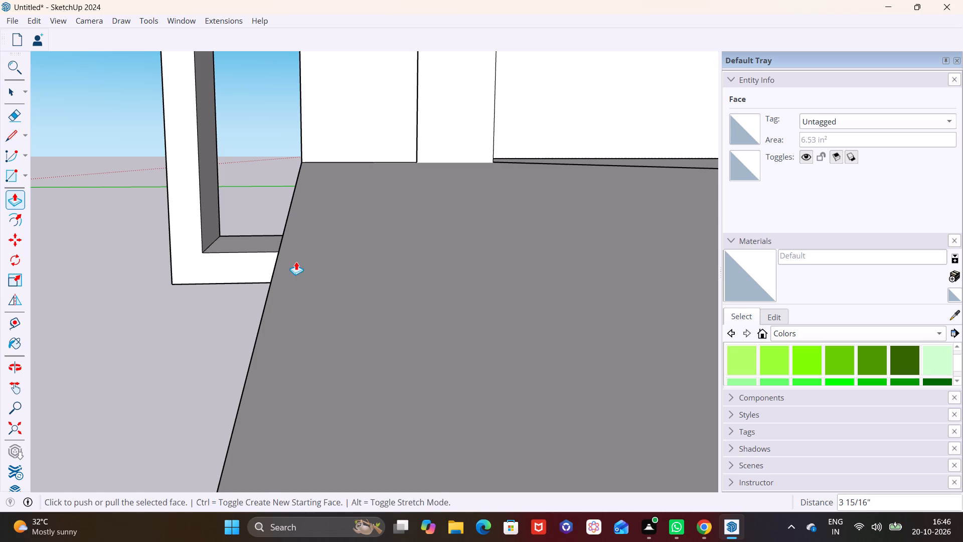
pyautogui.press('space')
# Extend the lower bracket's end face across the remaining gap to meet the frame's front face.
pyautogui.scroll(-16, 317, 268)
pyautogui.scroll(4, 299, 265)
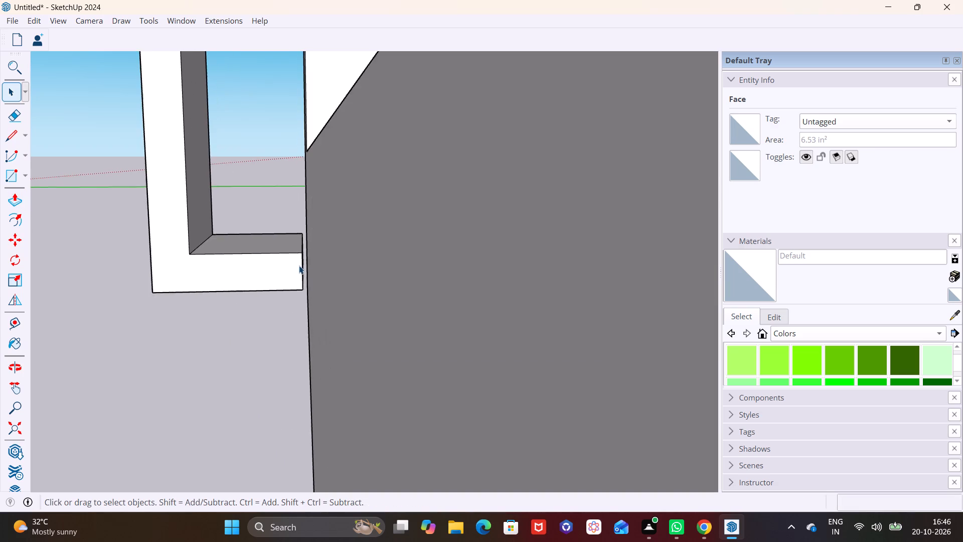
pyautogui.scroll(4, 299, 265)
pyautogui.moveTo(295, 263); pyautogui.dragTo(292, 272, button='middle')
pyautogui.scroll(6, 301, 271)
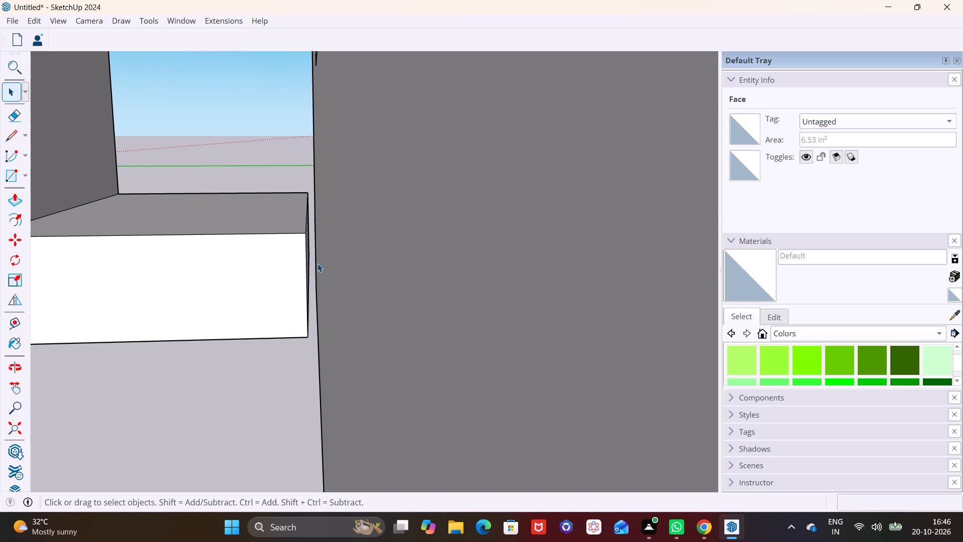
pyautogui.click(15, 200)
pyautogui.click(307, 252)
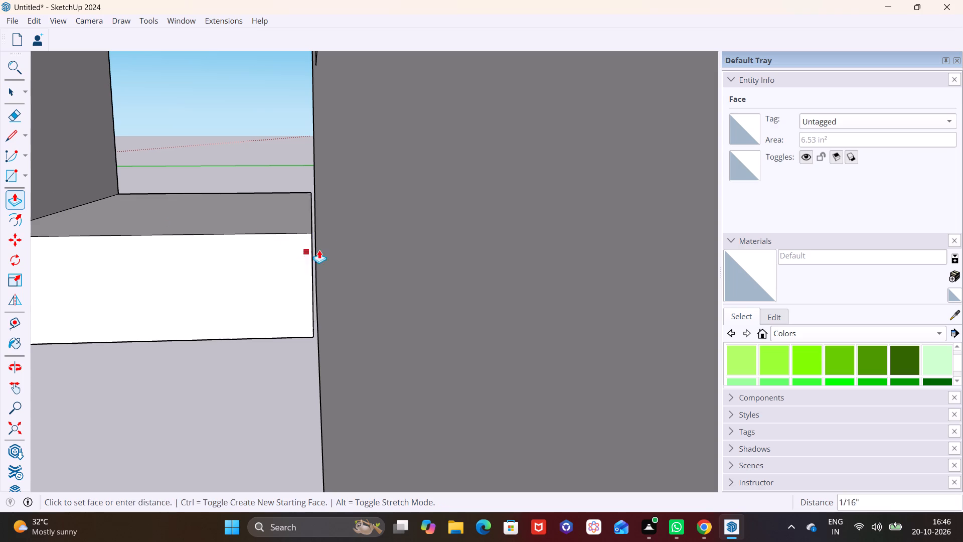
pyautogui.click(356, 249)
pyautogui.scroll(-20, 264, 276)
pyautogui.scroll(-3, 264, 276)
pyautogui.press('space')
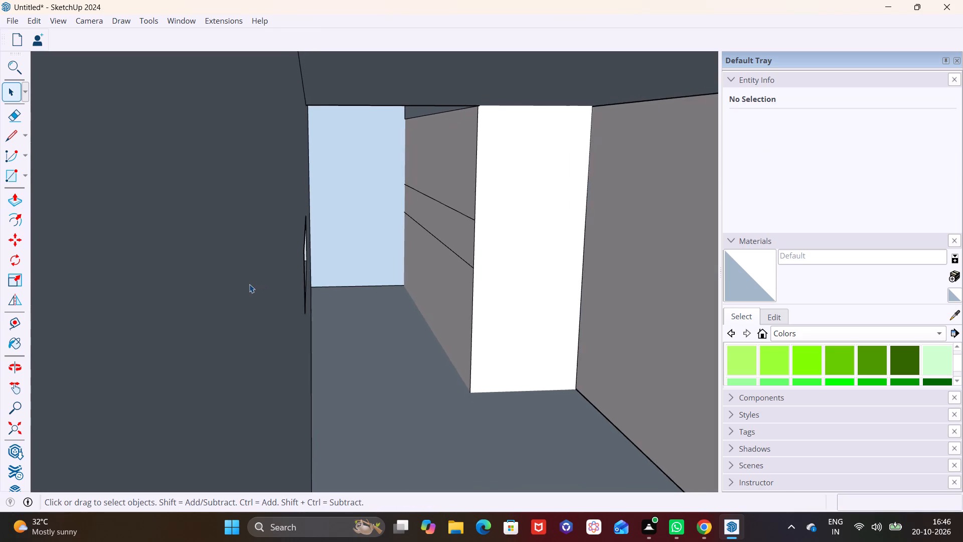
pyautogui.scroll(-20, 249, 284)
pyautogui.scroll(-20, 249, 284)
pyautogui.scroll(-1, 249, 284)
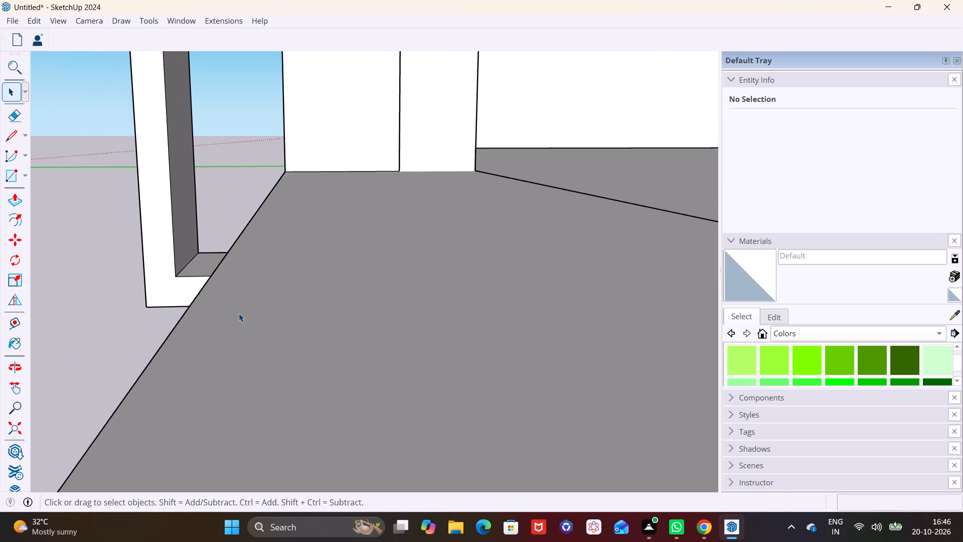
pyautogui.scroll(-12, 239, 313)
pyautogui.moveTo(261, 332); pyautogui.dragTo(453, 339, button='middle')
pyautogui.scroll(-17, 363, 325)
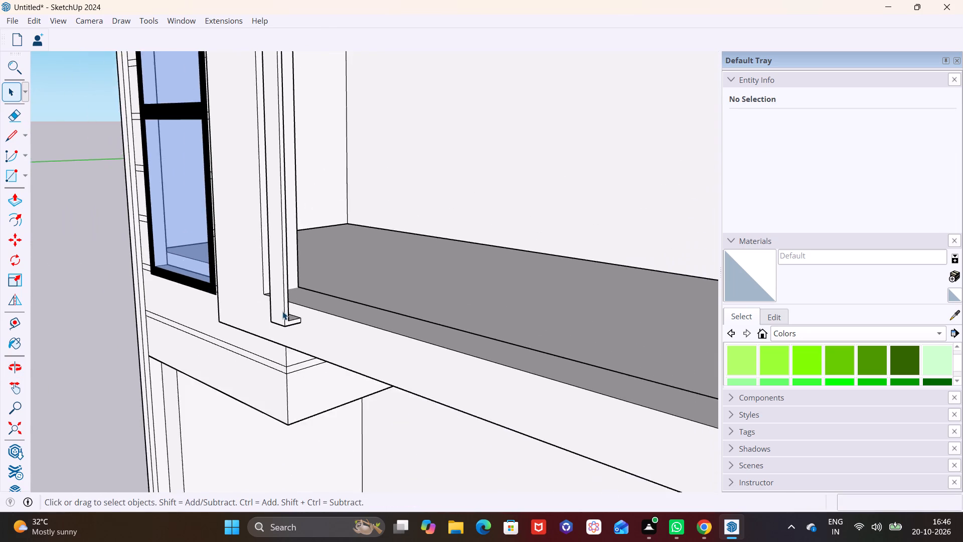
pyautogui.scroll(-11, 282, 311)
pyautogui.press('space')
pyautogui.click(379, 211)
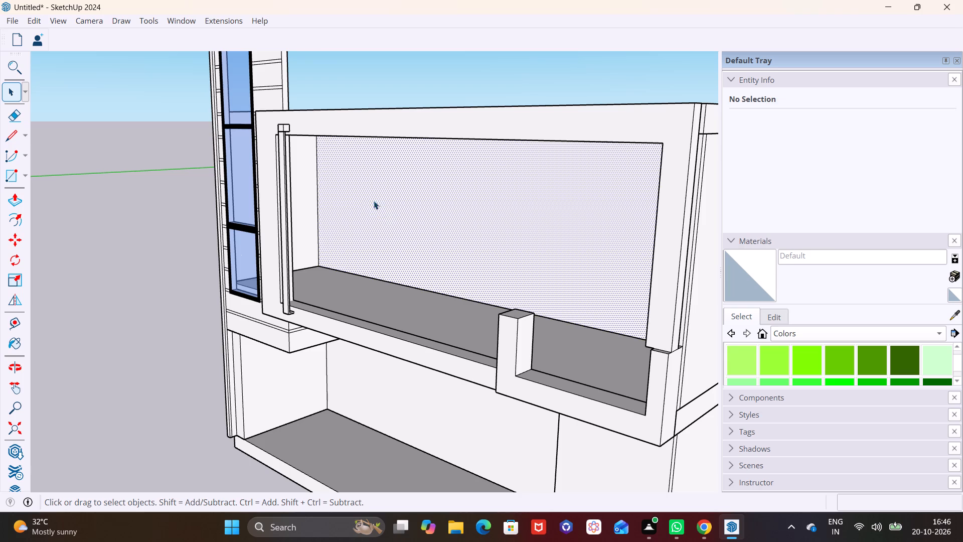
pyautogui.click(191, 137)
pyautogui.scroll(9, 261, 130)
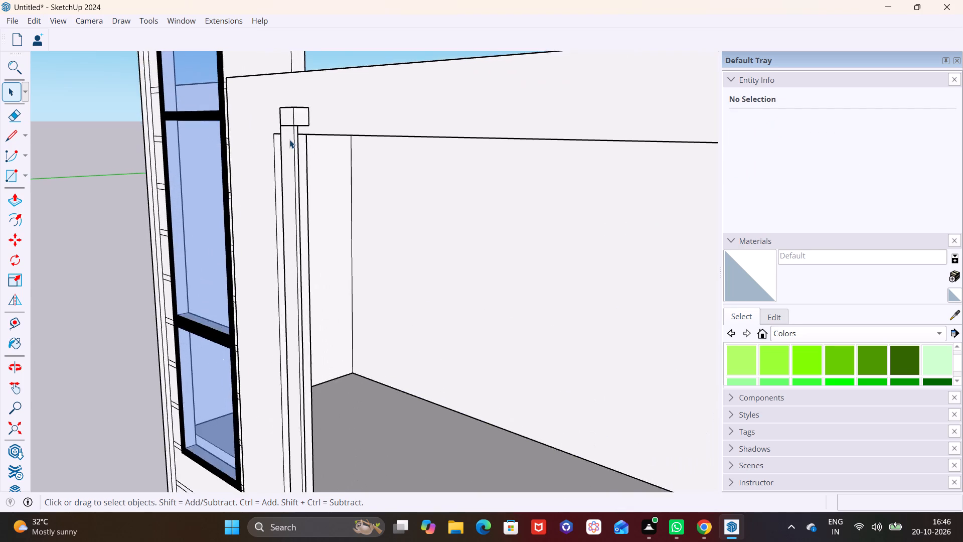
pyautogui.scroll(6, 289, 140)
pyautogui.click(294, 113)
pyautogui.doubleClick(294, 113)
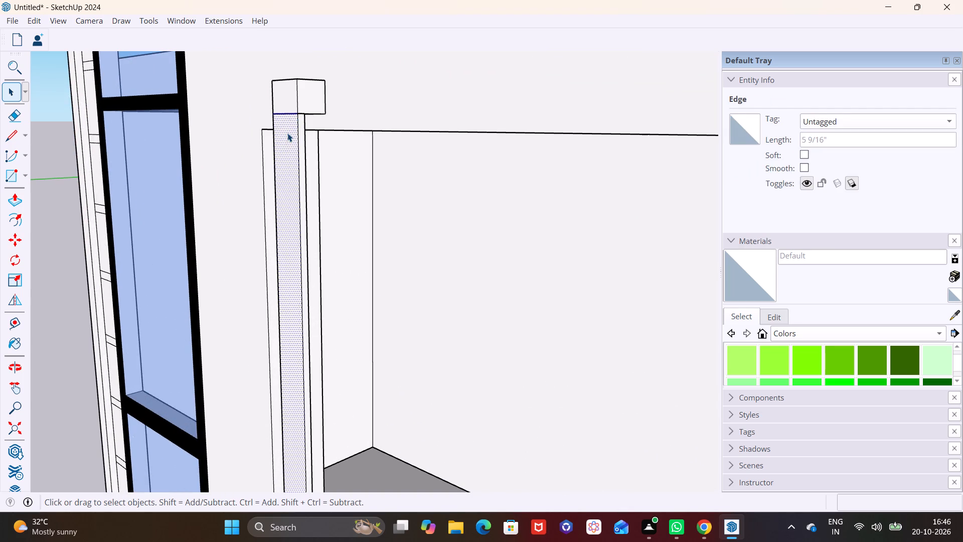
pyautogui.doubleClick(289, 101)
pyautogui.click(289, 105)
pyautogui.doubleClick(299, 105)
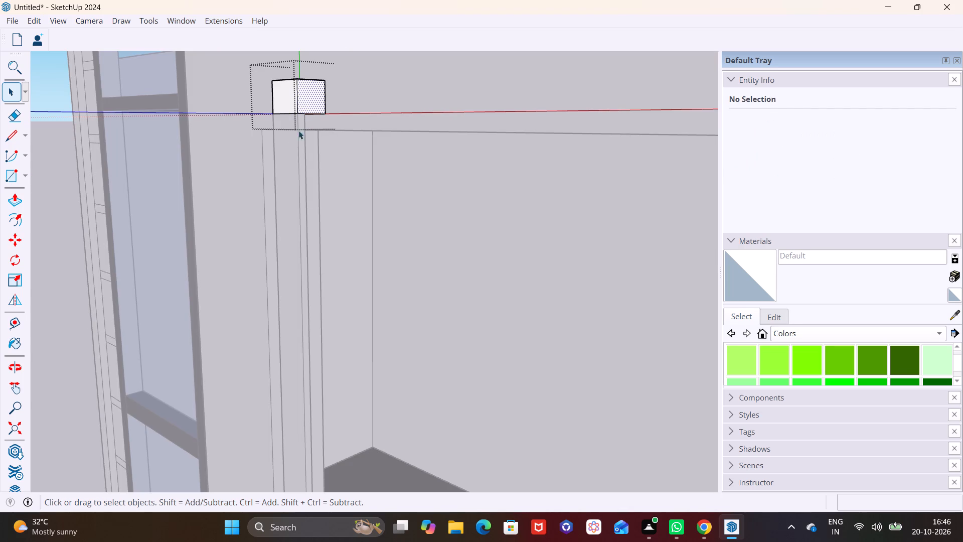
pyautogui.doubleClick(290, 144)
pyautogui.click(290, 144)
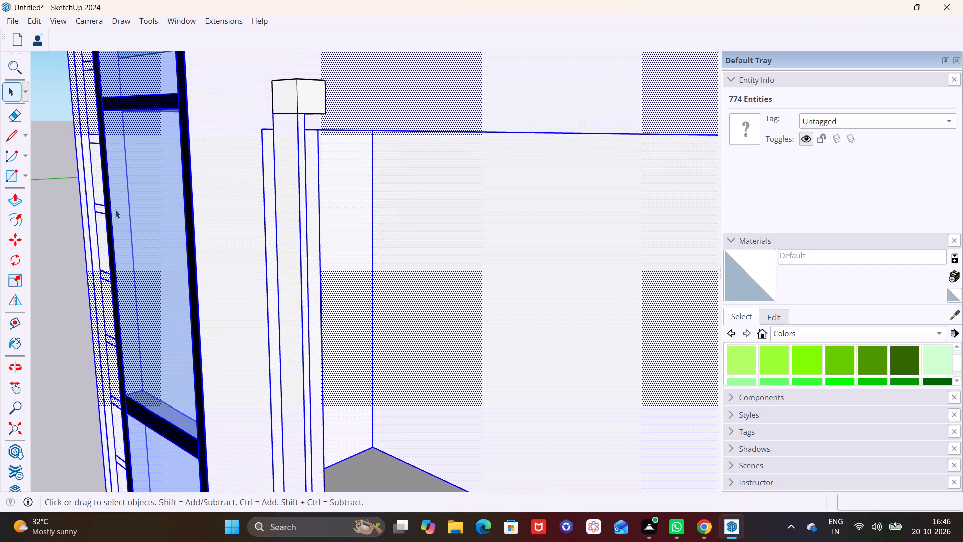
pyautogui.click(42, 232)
# Select the grouped top block together with the vertical bar's front face, one side face and their edges.
pyautogui.scroll(-2, 250, 221)
pyautogui.click(306, 110)
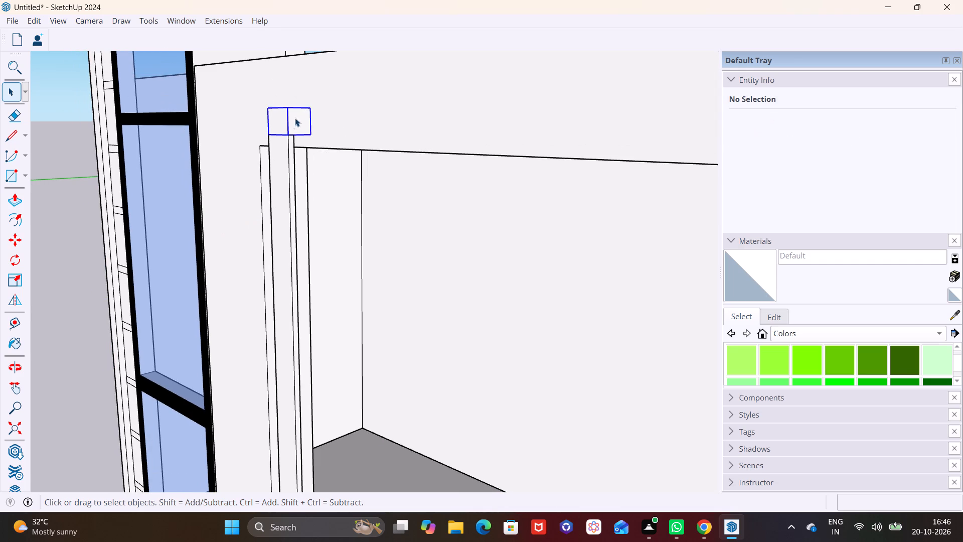
pyautogui.scroll(6, 293, 128)
pyautogui.moveTo(302, 152); pyautogui.dragTo(319, 83, button='middle')
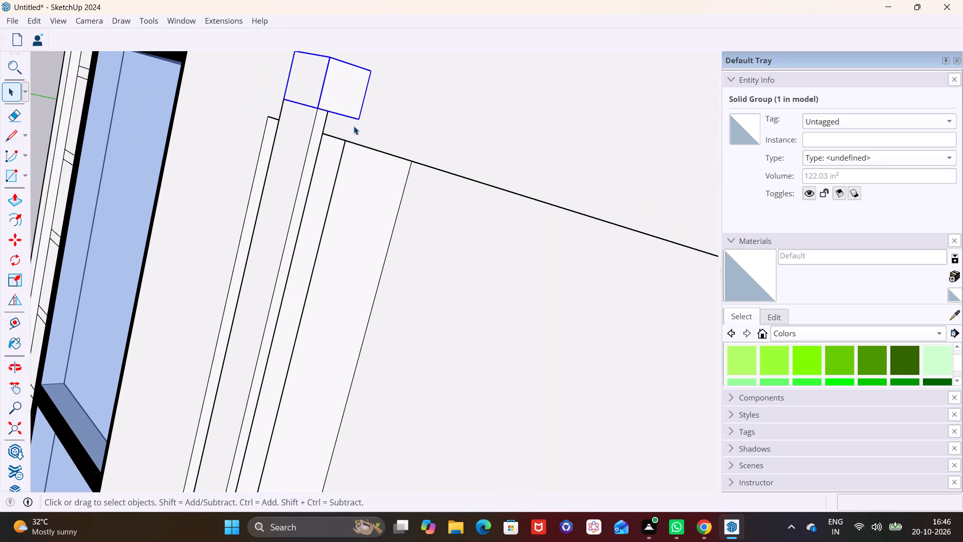
pyautogui.moveTo(354, 125); pyautogui.dragTo(317, 111, button='middle')
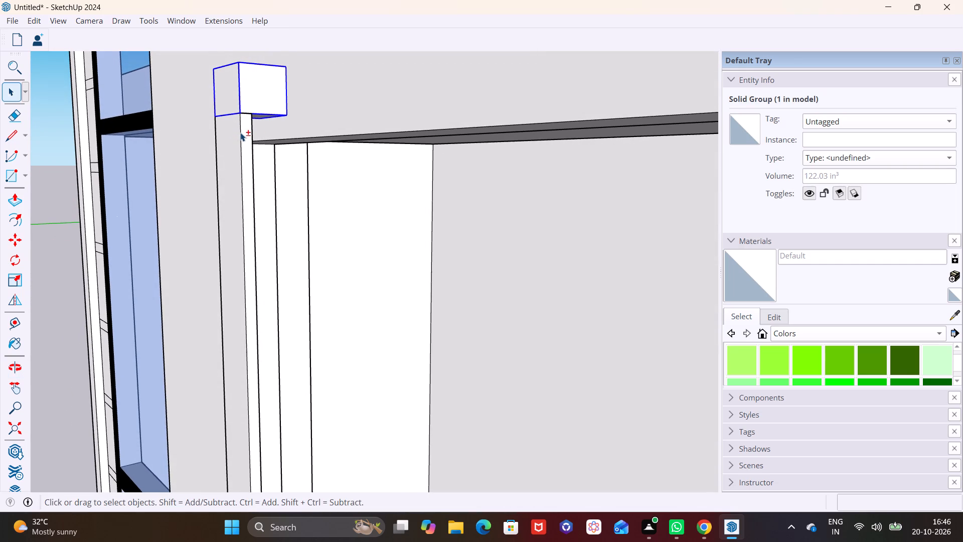
pyautogui.keyDown('shift'); pyautogui.click(240, 132); pyautogui.keyUp('shift')
pyautogui.keyDown('shift'); pyautogui.click(215, 139); pyautogui.keyUp('shift')
pyautogui.keyDown('shift'); pyautogui.click(227, 137); pyautogui.keyUp('shift')
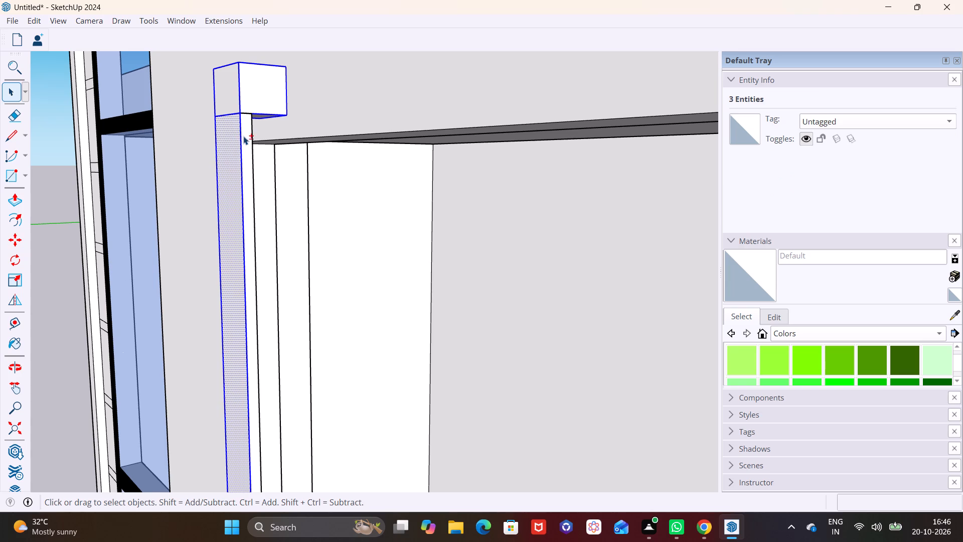
pyautogui.keyDown('shift'); pyautogui.click(245, 135); pyautogui.keyUp('shift')
pyautogui.keyDown('shift'); pyautogui.click(252, 134); pyautogui.keyUp('shift')
# Add the vertical bar's opposite side face and its rear edge to the selection, keeping the top block included.
pyautogui.keyDown('shift'); pyautogui.moveTo(237, 152); pyautogui.dragTo(371, 168, button='middle'); pyautogui.keyUp('shift')
pyautogui.scroll(1, 361, 184)
pyautogui.moveTo(361, 184); pyautogui.dragTo(718, 206, button='middle')
pyautogui.keyDown('shift'); pyautogui.moveTo(659, 206); pyautogui.dragTo(556, 180, button='middle'); pyautogui.keyUp('shift')
pyautogui.keyDown('shift'); pyautogui.moveTo(410, 160); pyautogui.dragTo(458, 173, button='middle'); pyautogui.keyUp('shift')
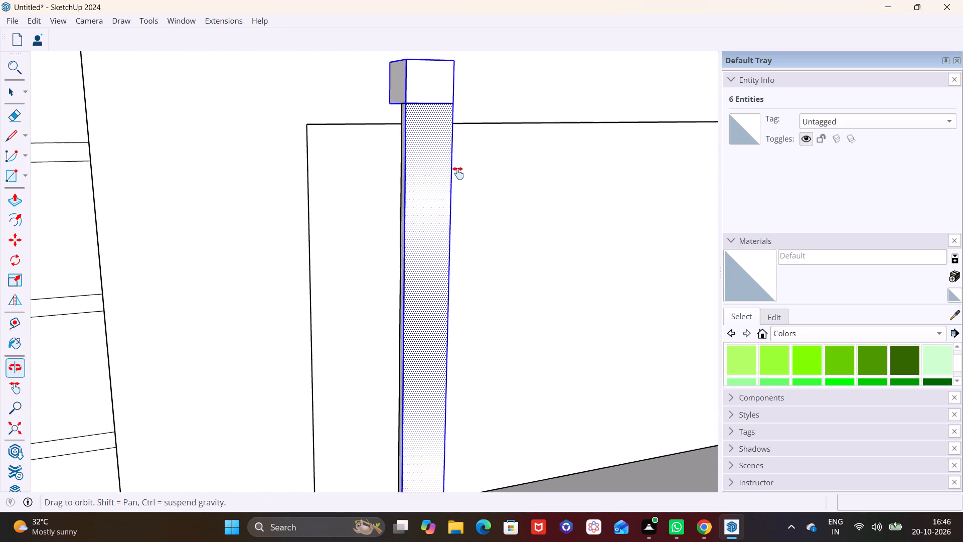
pyautogui.keyDown('shift'); pyautogui.moveTo(458, 173); pyautogui.dragTo(484, 181, button='middle'); pyautogui.keyUp('shift')
pyautogui.keyDown('shift'); pyautogui.click(471, 111); pyautogui.keyUp('shift')
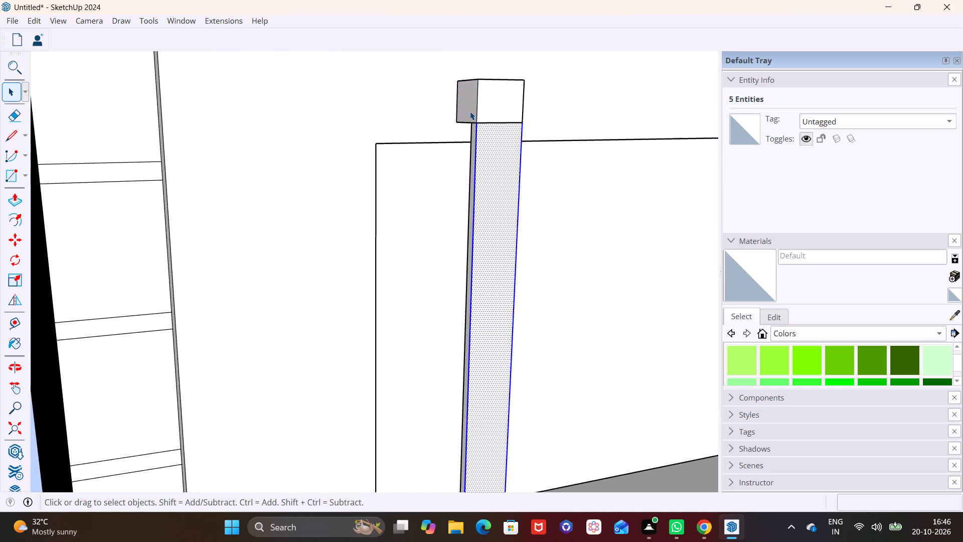
pyautogui.keyDown('ctrl'); pyautogui.click(485, 109); pyautogui.keyUp('ctrl')
pyautogui.keyDown('ctrl'); pyautogui.click(474, 108); pyautogui.keyUp('ctrl')
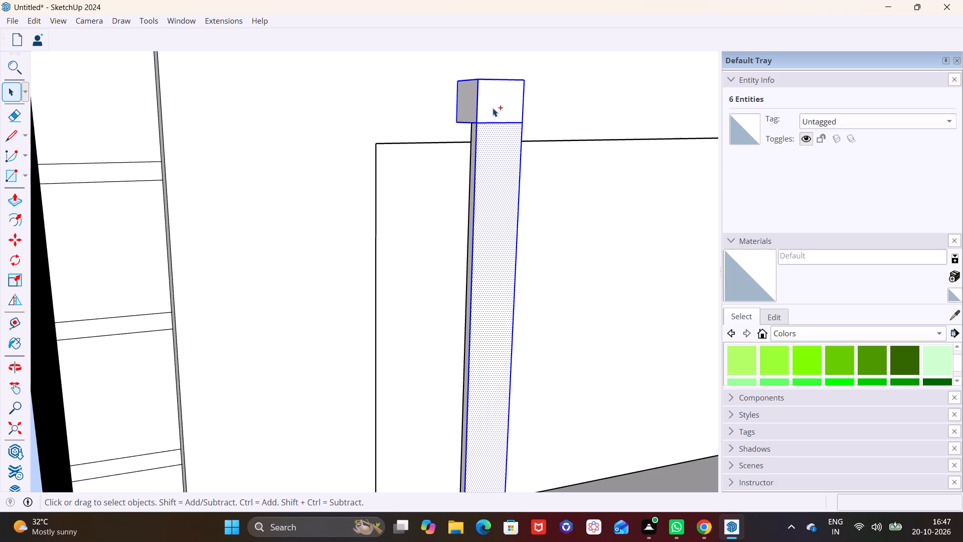
pyautogui.keyDown('ctrl'); pyautogui.click(494, 108); pyautogui.keyUp('ctrl')
pyautogui.keyDown('ctrl'); pyautogui.moveTo(479, 153); pyautogui.dragTo(573, 155, button='middle'); pyautogui.keyUp('ctrl')
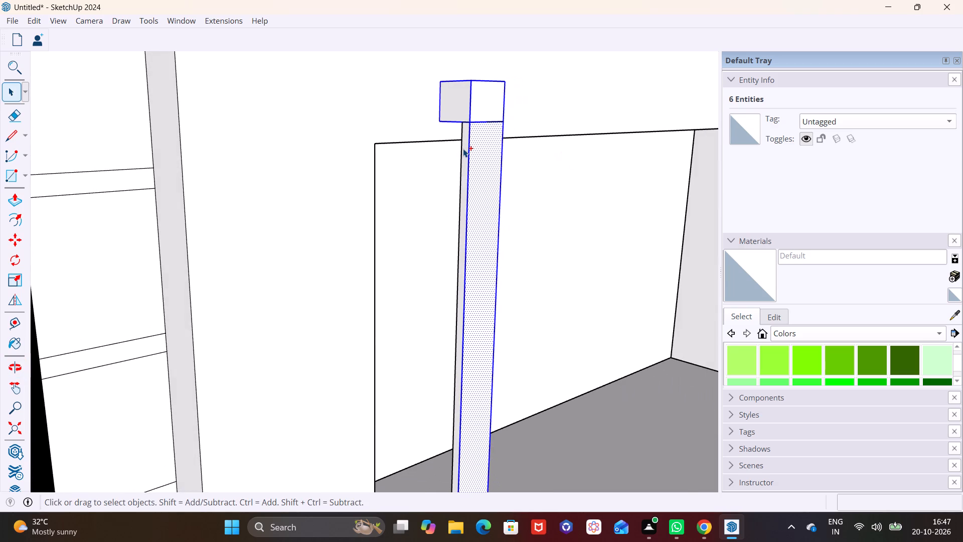
pyautogui.keyDown('ctrl'); pyautogui.click(463, 149); pyautogui.keyUp('ctrl')
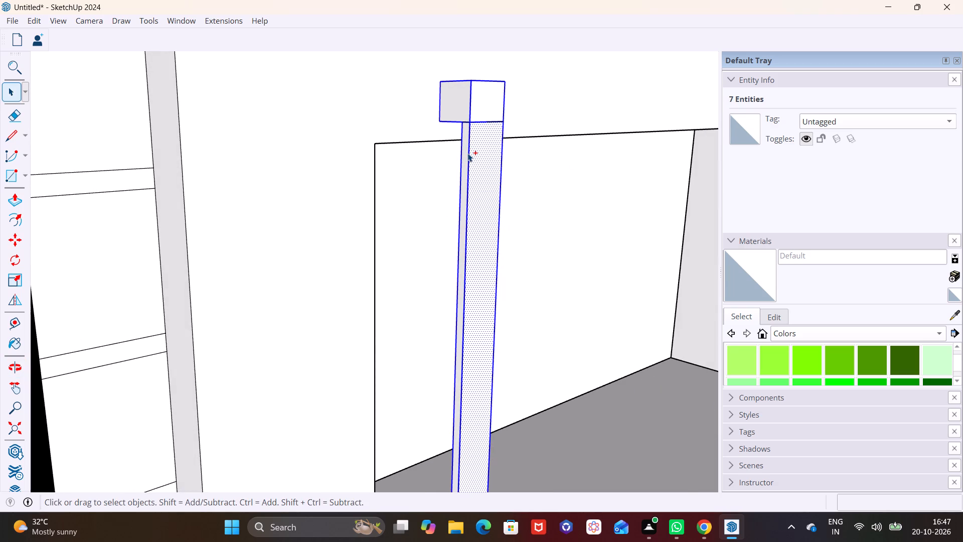
pyautogui.keyDown('ctrl'); pyautogui.click(465, 153); pyautogui.keyUp('ctrl')
pyautogui.keyDown('ctrl'); pyautogui.click(455, 102); pyautogui.keyUp('ctrl')
pyautogui.keyDown('ctrl'); pyautogui.click(481, 107); pyautogui.keyUp('ctrl')
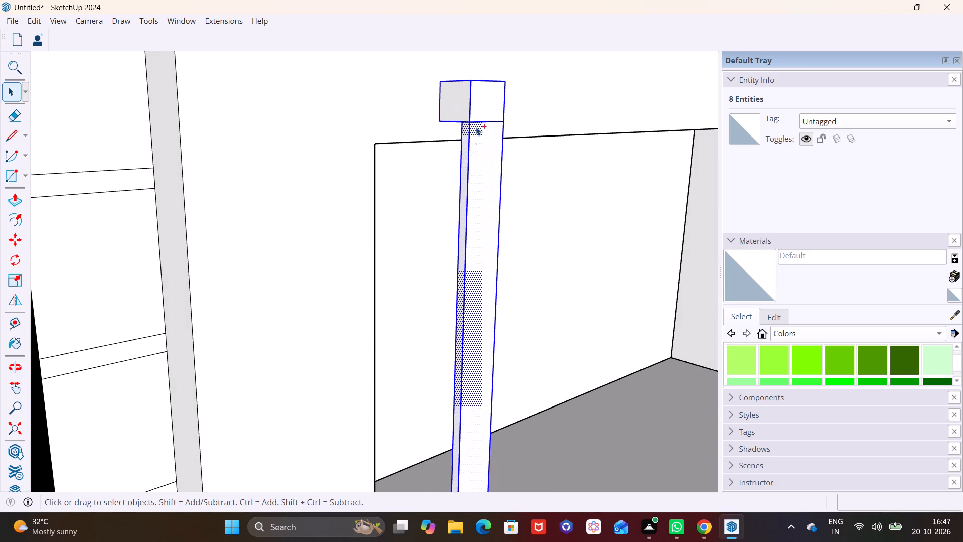
# Add the bar's back face and the lower bracket's top face with its edges to the selection.
pyautogui.keyDown('shift'); pyautogui.moveTo(471, 205); pyautogui.dragTo(439, 45, button='middle'); pyautogui.keyUp('shift')
pyautogui.moveTo(446, 175); pyautogui.dragTo(202, 172, button='middle')
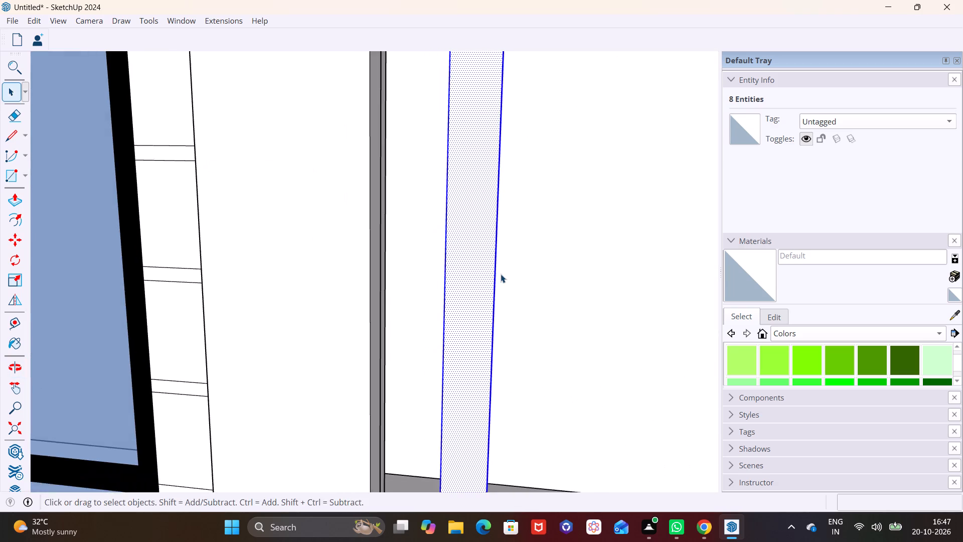
pyautogui.keyDown('shift'); pyautogui.moveTo(497, 274); pyautogui.dragTo(464, 166, button='middle'); pyautogui.keyUp('shift')
pyautogui.keyDown('shift'); pyautogui.scroll(1, 495, 274); pyautogui.keyUp('shift')
pyautogui.moveTo(510, 287); pyautogui.dragTo(249, 296, button='middle')
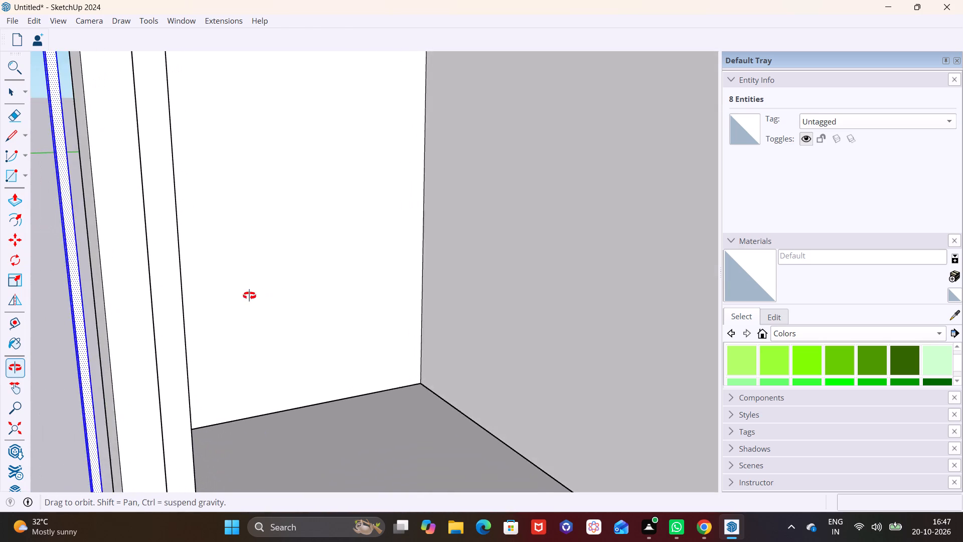
pyautogui.moveTo(249, 296); pyautogui.dragTo(237, 295, button='middle')
pyautogui.keyDown('shift'); pyautogui.moveTo(211, 261); pyautogui.dragTo(388, 218, button='middle'); pyautogui.keyUp('shift')
pyautogui.moveTo(452, 290); pyautogui.dragTo(328, 282, button='middle')
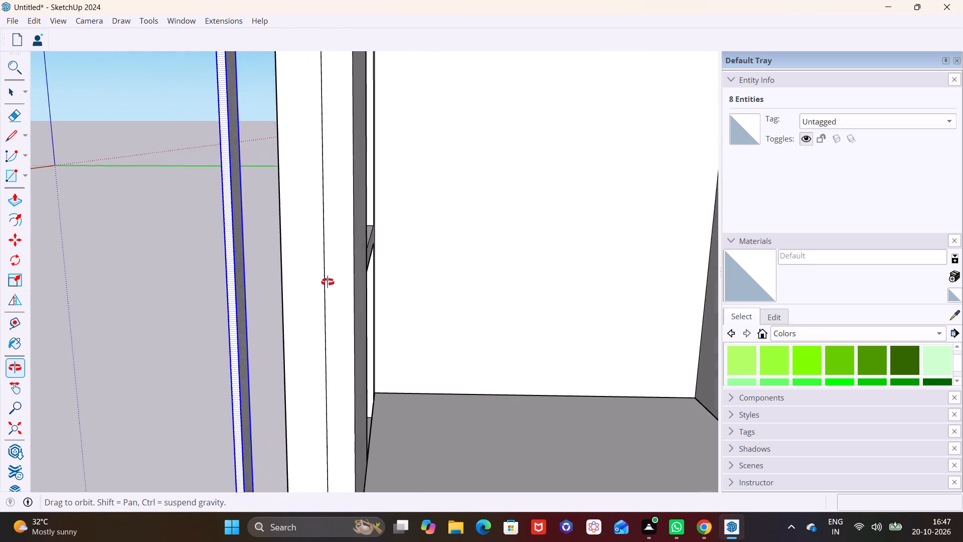
pyautogui.moveTo(328, 282); pyautogui.dragTo(313, 282, button='middle')
pyautogui.keyDown('ctrl'); pyautogui.click(216, 258); pyautogui.keyUp('ctrl')
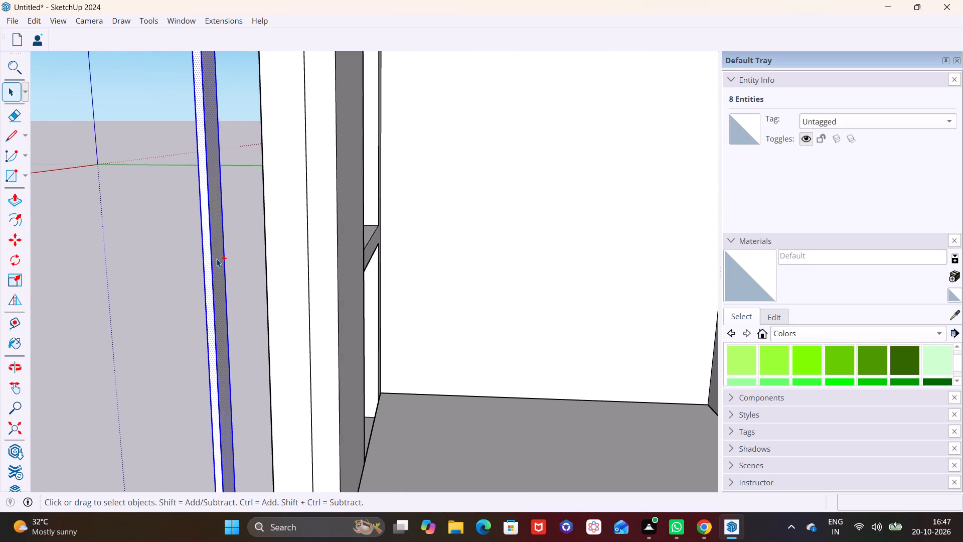
pyautogui.scroll(-8, 229, 275)
pyautogui.moveTo(254, 357); pyautogui.dragTo(331, 183, button='middle')
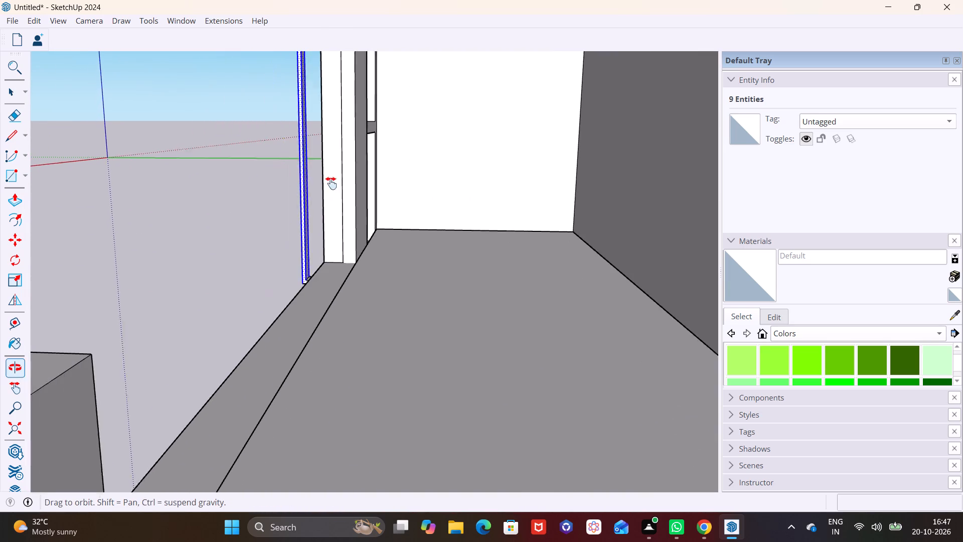
pyautogui.moveTo(331, 183); pyautogui.dragTo(333, 180, button='middle')
pyautogui.scroll(10, 306, 306)
pyautogui.moveTo(315, 253); pyautogui.dragTo(374, 298, button='middle')
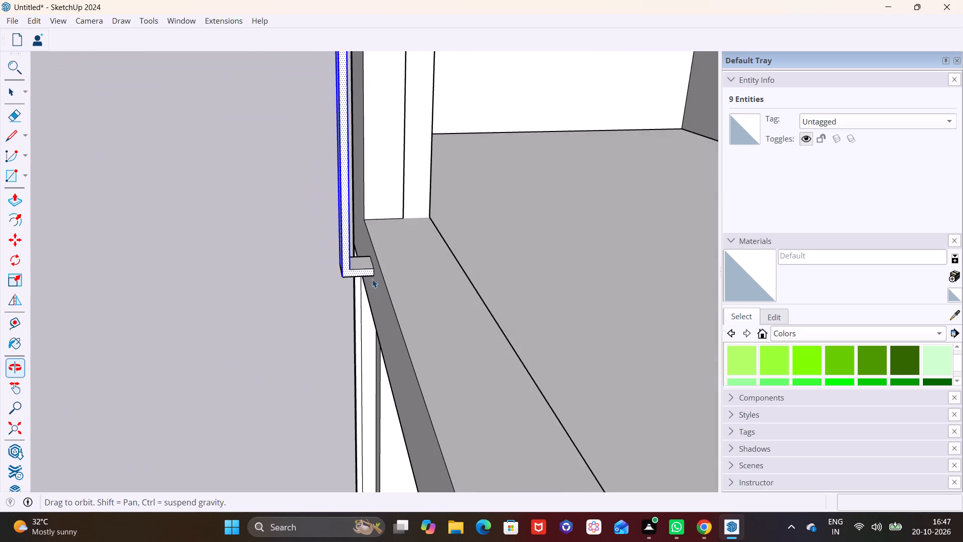
pyautogui.scroll(13, 371, 274)
pyautogui.keyDown('ctrl'); pyautogui.click(361, 261); pyautogui.keyUp('ctrl')
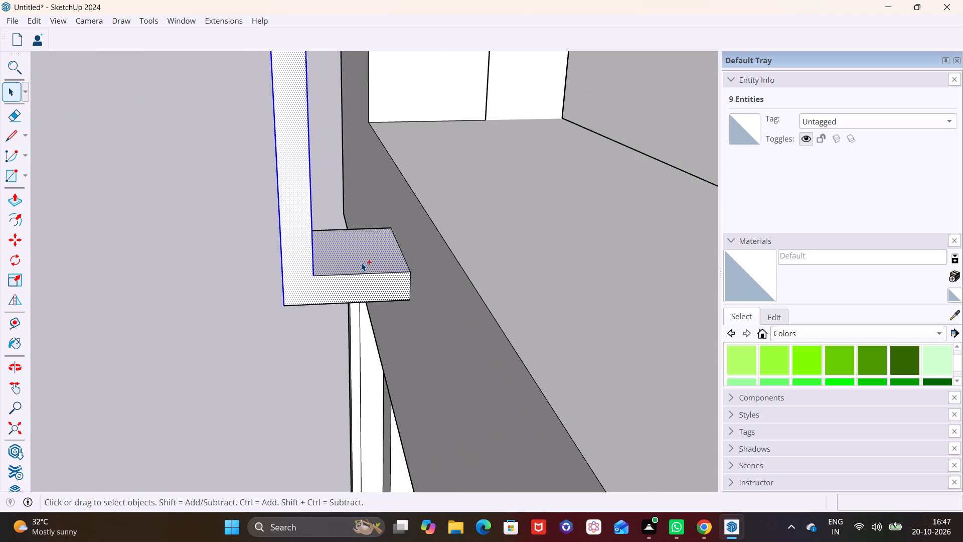
pyautogui.keyDown('ctrl'); pyautogui.click(361, 274); pyautogui.keyUp('ctrl')
pyautogui.keyDown('ctrl'); pyautogui.click(356, 301); pyautogui.keyUp('ctrl')
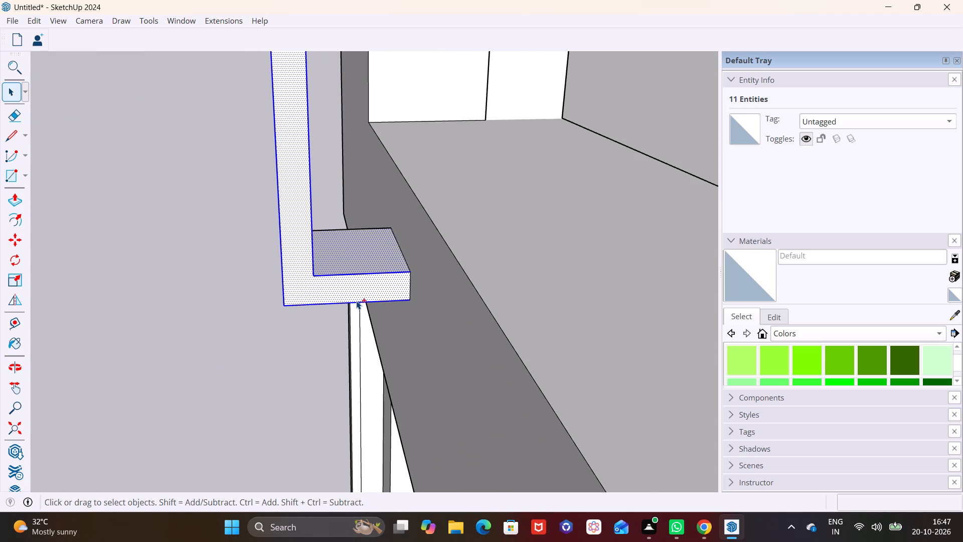
pyautogui.keyDown('ctrl'); pyautogui.click(348, 229); pyautogui.keyUp('ctrl')
# Add the lower bracket's underside face and its remaining edges to complete the selection of the bar assembly.
pyautogui.moveTo(321, 263); pyautogui.dragTo(351, 273, button='middle')
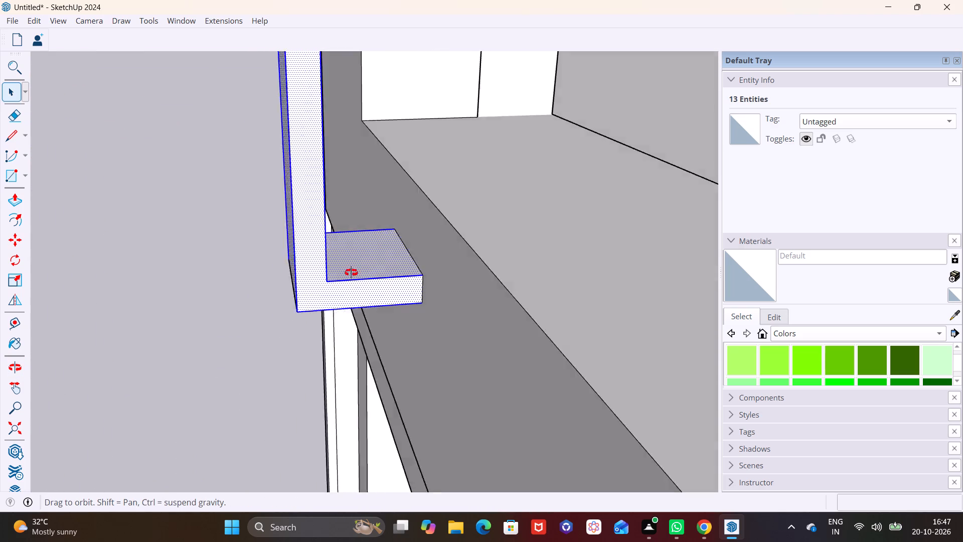
pyautogui.moveTo(351, 273); pyautogui.dragTo(656, 292, button='middle')
pyautogui.moveTo(521, 288); pyautogui.dragTo(548, 128, button='middle')
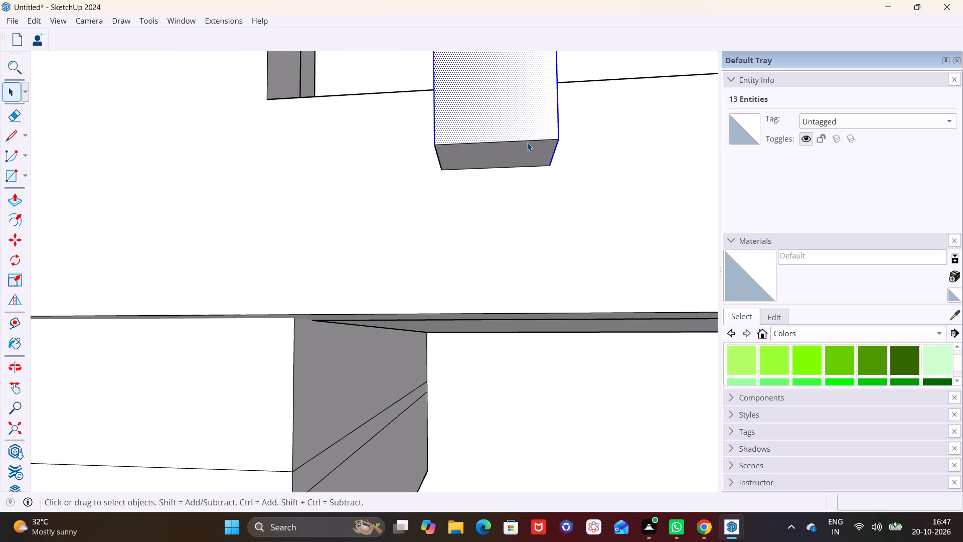
pyautogui.keyDown('ctrl'); pyautogui.click(509, 142); pyautogui.keyUp('ctrl')
pyautogui.keyDown('ctrl'); pyautogui.click(506, 157); pyautogui.keyUp('ctrl')
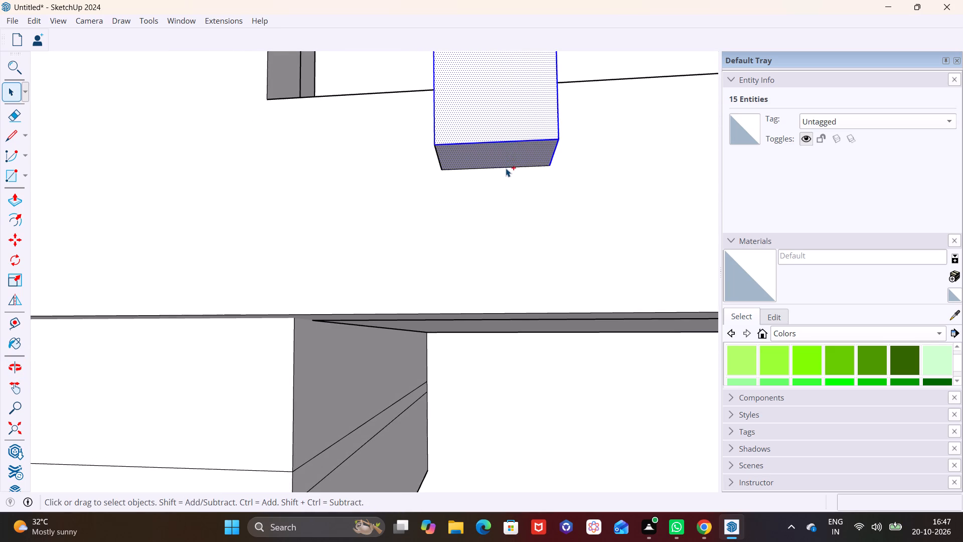
pyautogui.keyDown('ctrl'); pyautogui.click(506, 168); pyautogui.keyUp('ctrl')
pyautogui.keyDown('ctrl'); pyautogui.click(439, 158); pyautogui.keyUp('ctrl')
pyautogui.moveTo(450, 161); pyautogui.dragTo(614, 195, button='middle')
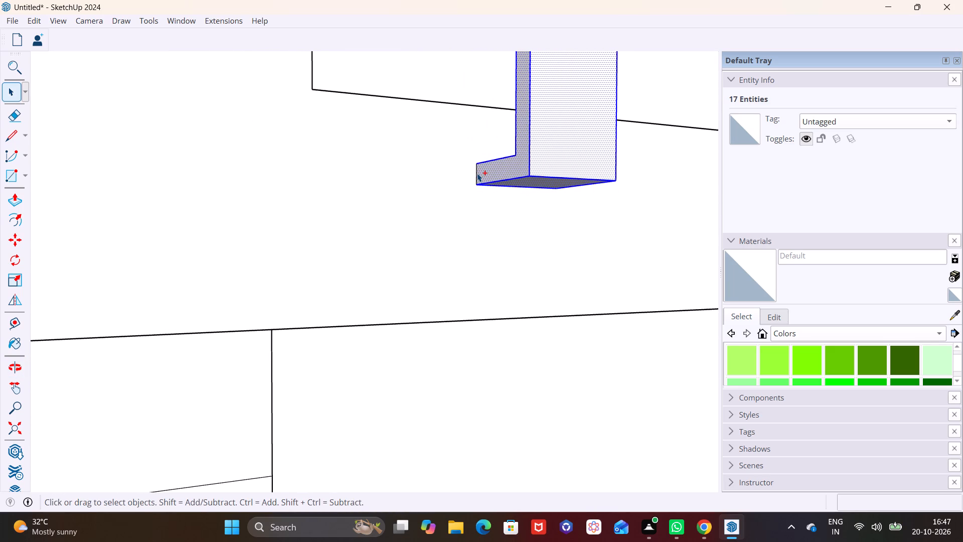
pyautogui.keyDown('ctrl'); pyautogui.click(477, 173); pyautogui.keyUp('ctrl')
# Copy the selected bar, top block and bottom bracket a short distance along the frame's front, beside the original.
pyautogui.scroll(-20, 503, 173)
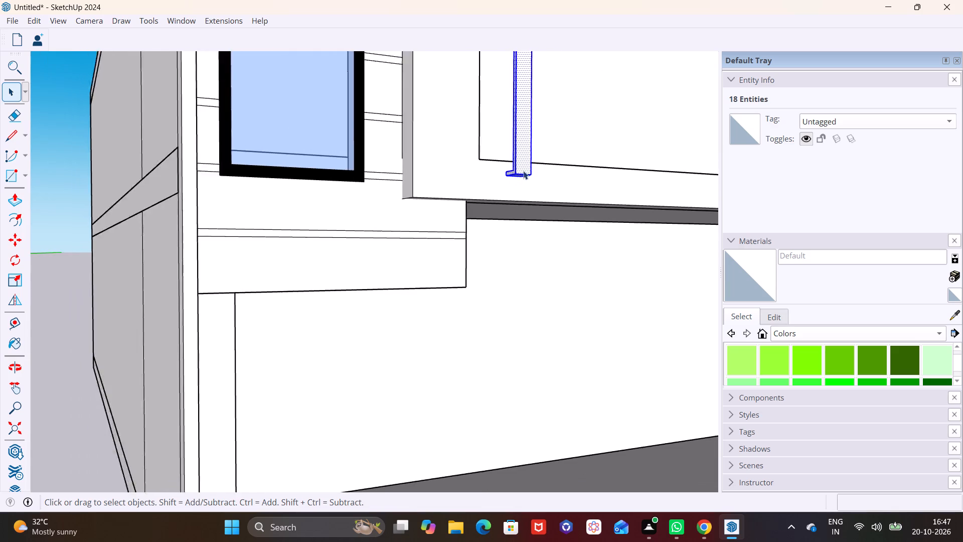
pyautogui.scroll(-3, 523, 171)
pyautogui.keyDown('shift'); pyautogui.moveTo(557, 140); pyautogui.dragTo(387, 331, button='middle'); pyautogui.keyUp('shift')
pyautogui.moveTo(339, 280); pyautogui.dragTo(242, 311, button='middle')
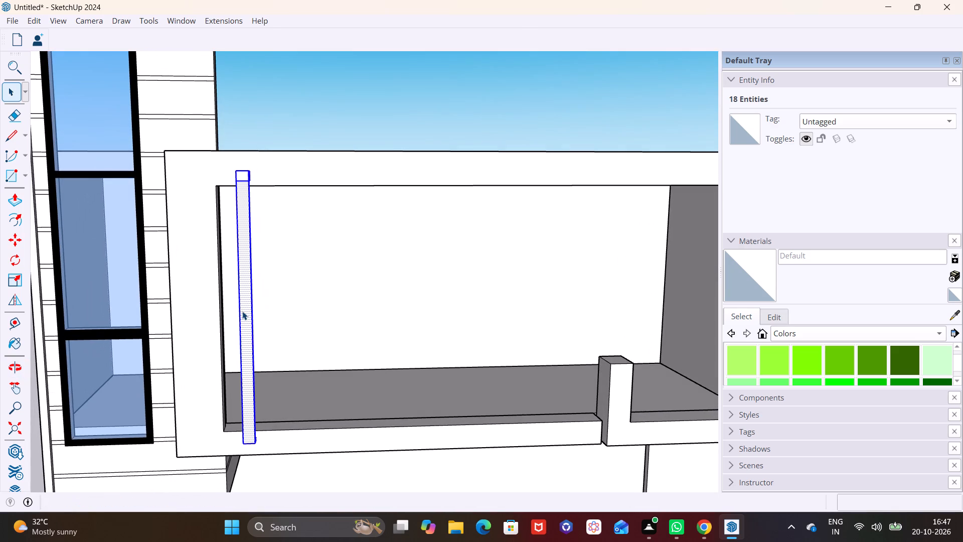
pyautogui.press('m')
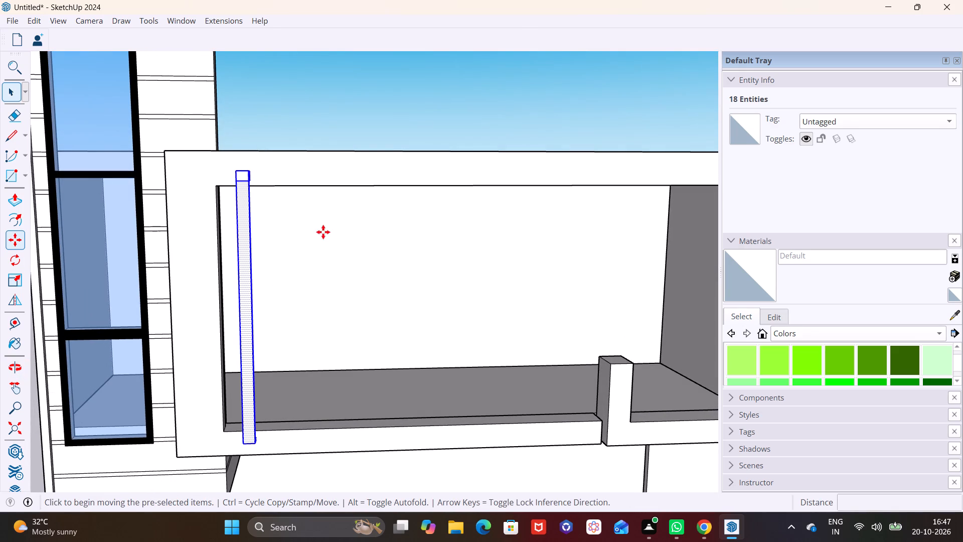
pyautogui.scroll(4, 267, 169)
pyautogui.moveTo(250, 184); pyautogui.dragTo(182, 188, button='middle')
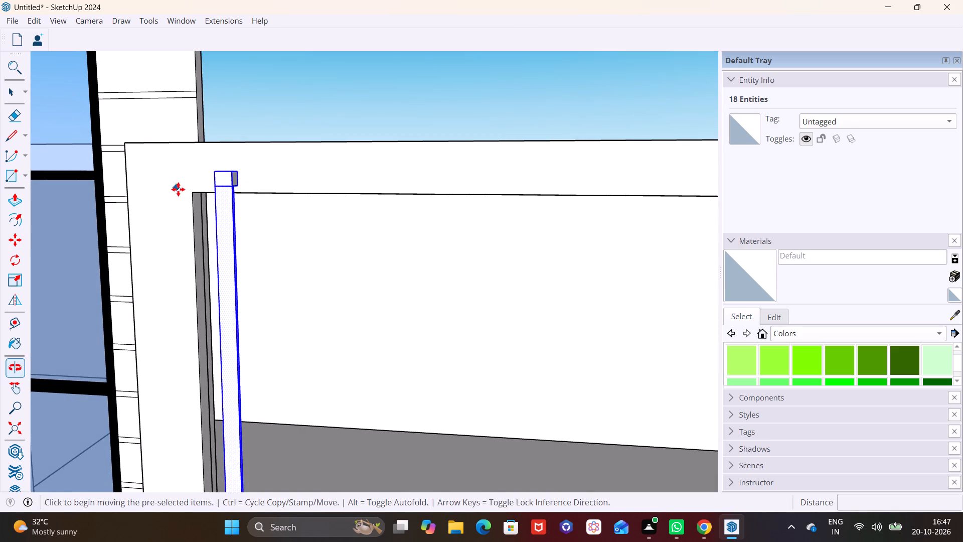
pyautogui.click(239, 172)
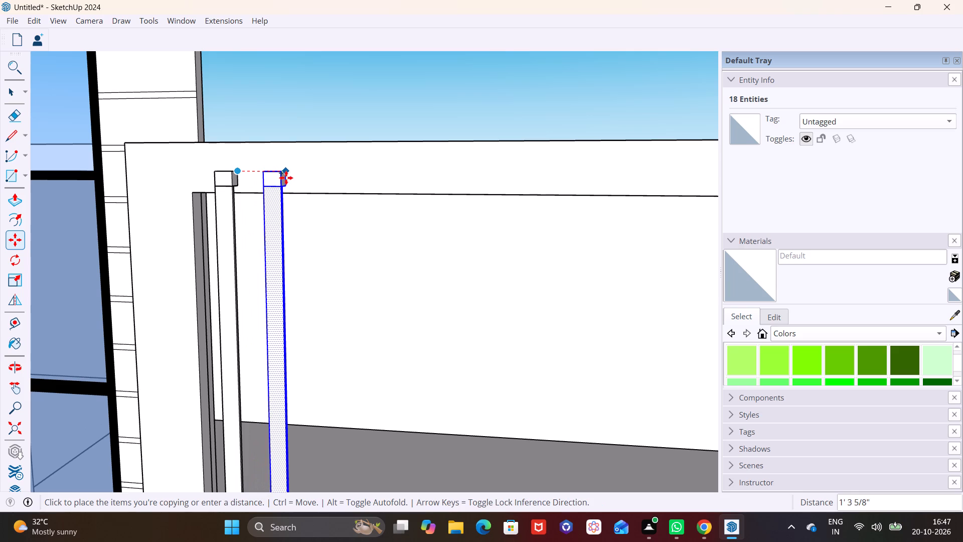
pyautogui.click(272, 178)
# Copy the bar assembly repeatedly along the upper frame's front, side by side, to make a row of six bars.
pyautogui.click(272, 173)
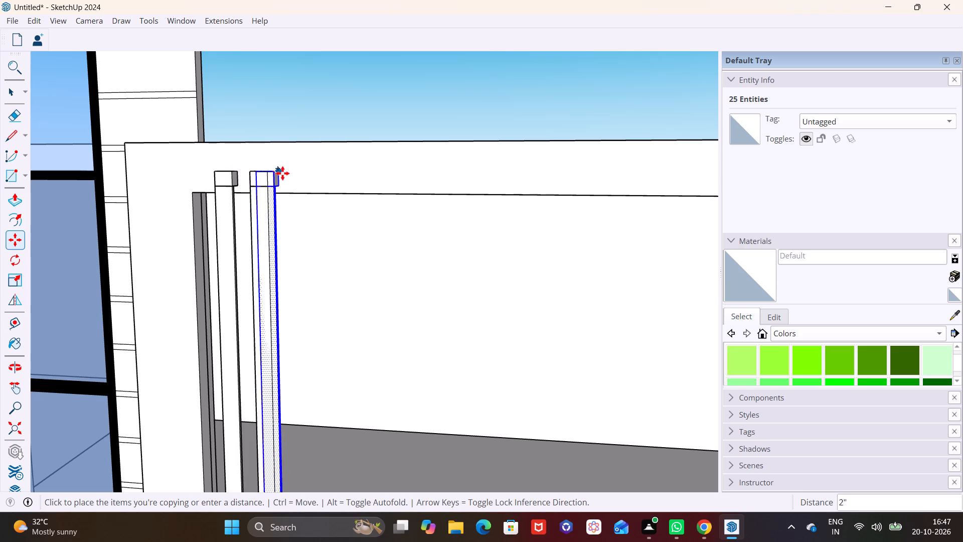
pyautogui.click(306, 171)
pyautogui.click(306, 172)
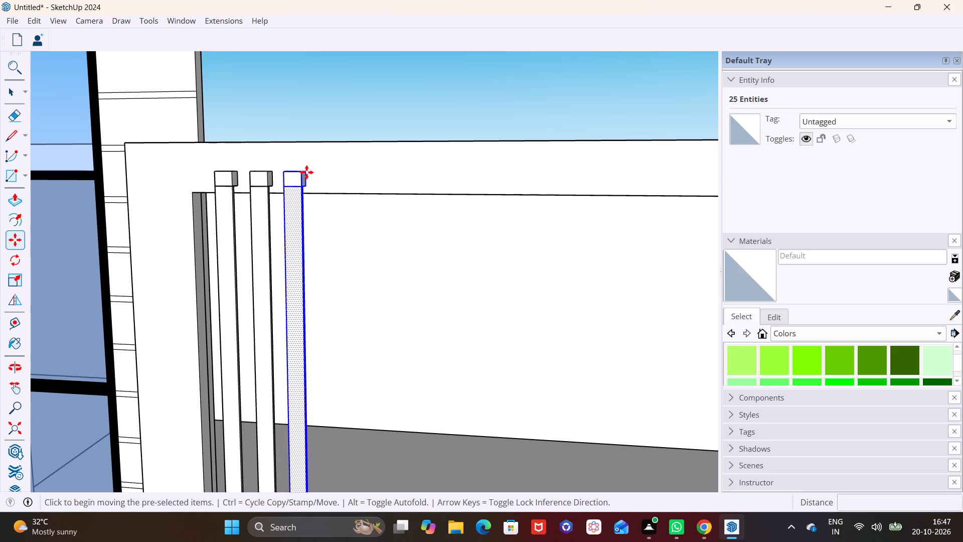
pyautogui.click(332, 174)
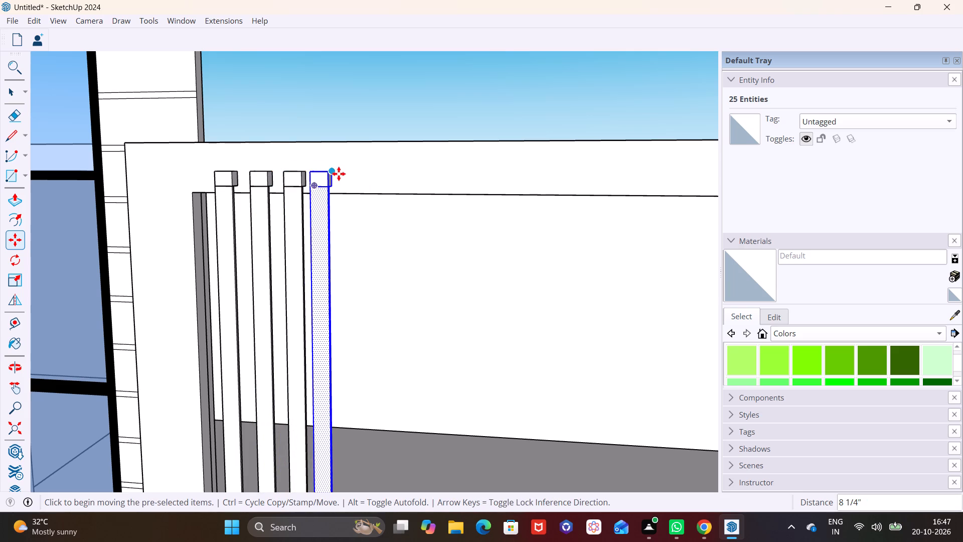
pyautogui.click(335, 174)
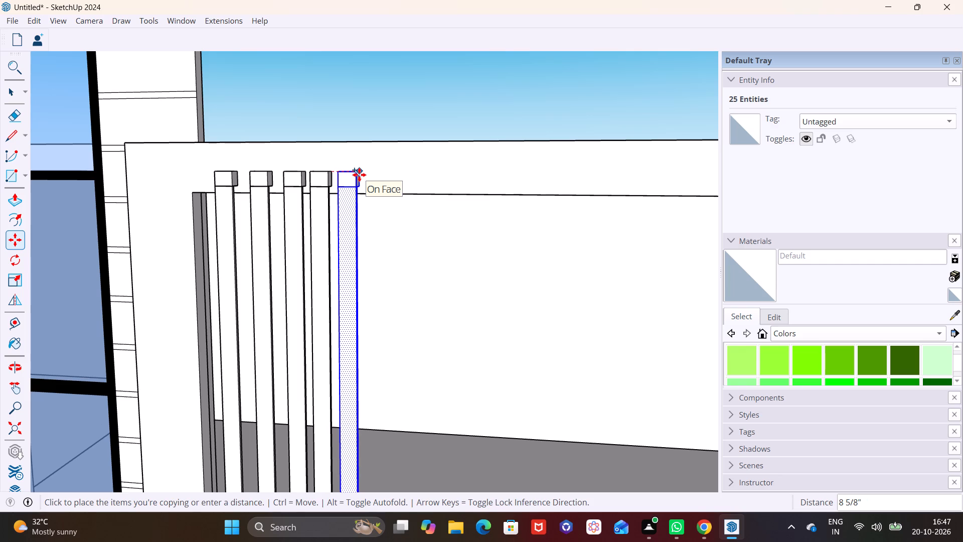
pyautogui.click(359, 175)
pyautogui.click(360, 175)
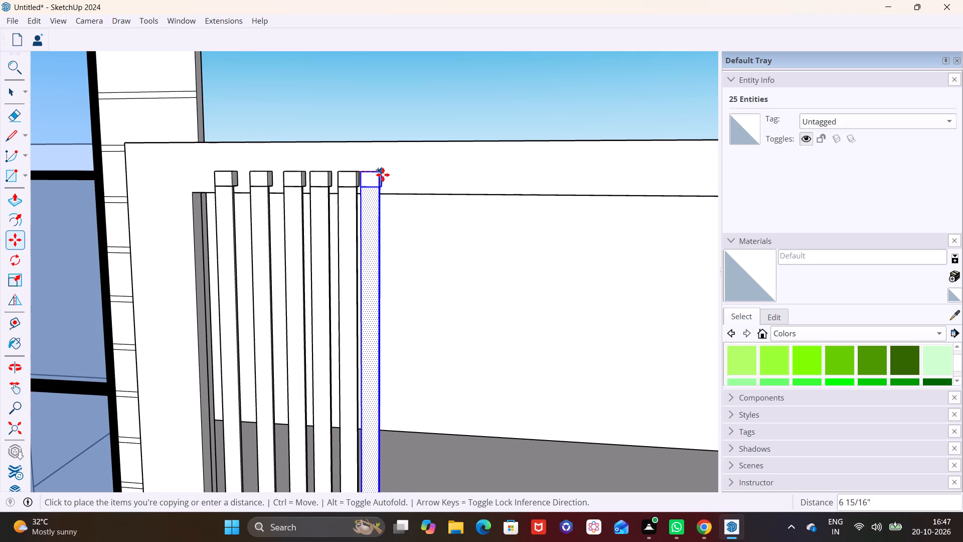
pyautogui.click(390, 175)
pyautogui.press('space')
pyautogui.click(437, 228)
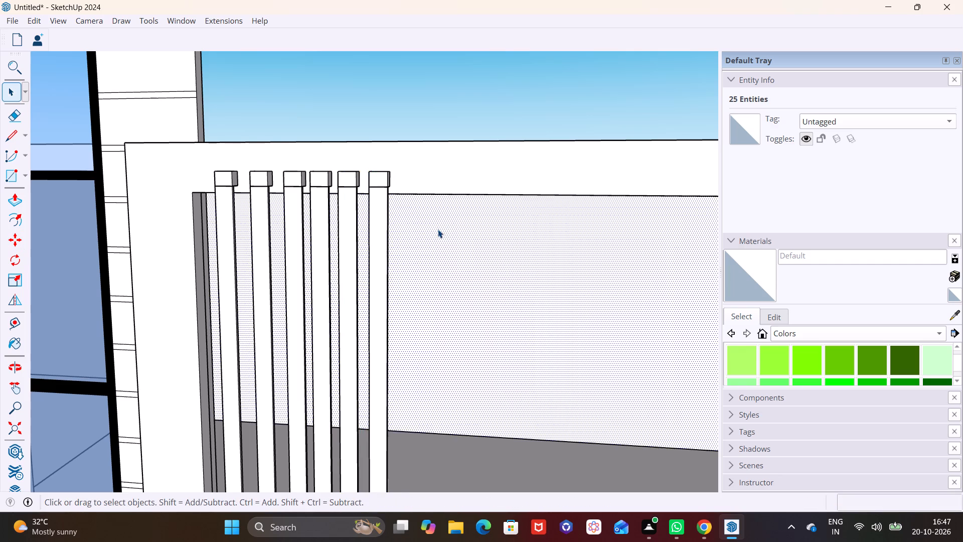
# Paint the front faces of the six vertical bars with the dark grey Color M06.
pyautogui.scroll(-8, 439, 230)
pyautogui.moveTo(443, 246); pyautogui.dragTo(435, 197, button='middle')
pyautogui.moveTo(427, 215); pyautogui.dragTo(433, 190, button='middle')
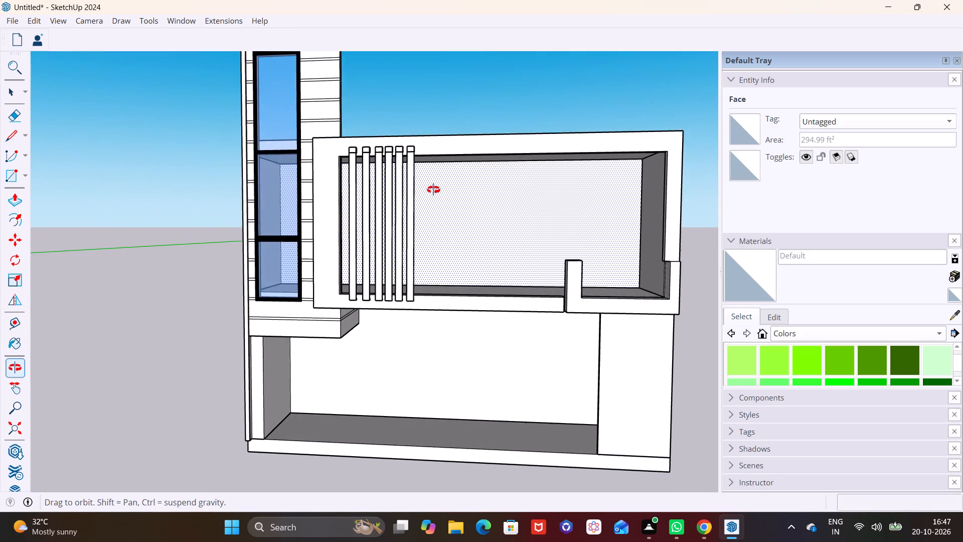
pyautogui.moveTo(433, 190); pyautogui.dragTo(444, 188, button='middle')
pyautogui.scroll(2, 431, 203)
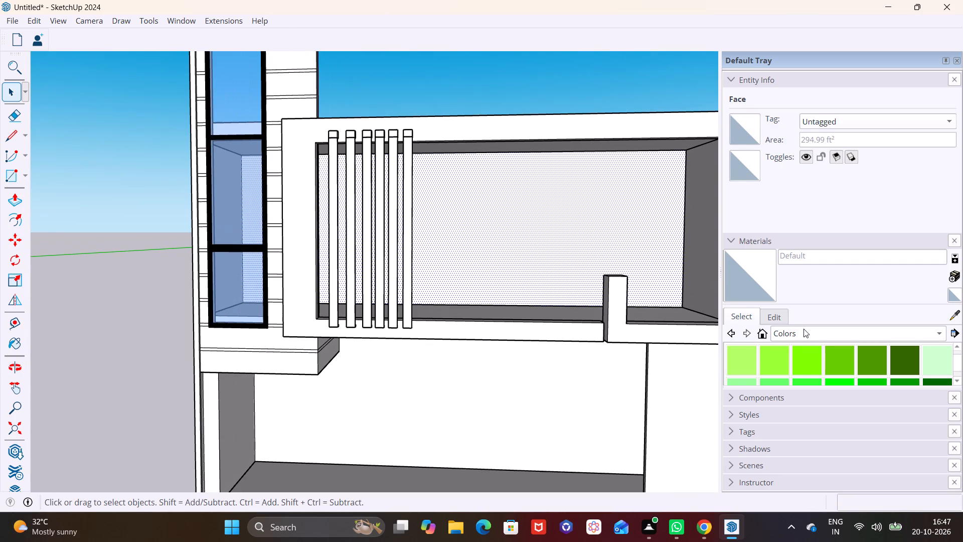
pyautogui.scroll(-11, 823, 355)
pyautogui.scroll(2, 828, 354)
pyautogui.scroll(-1, 828, 354)
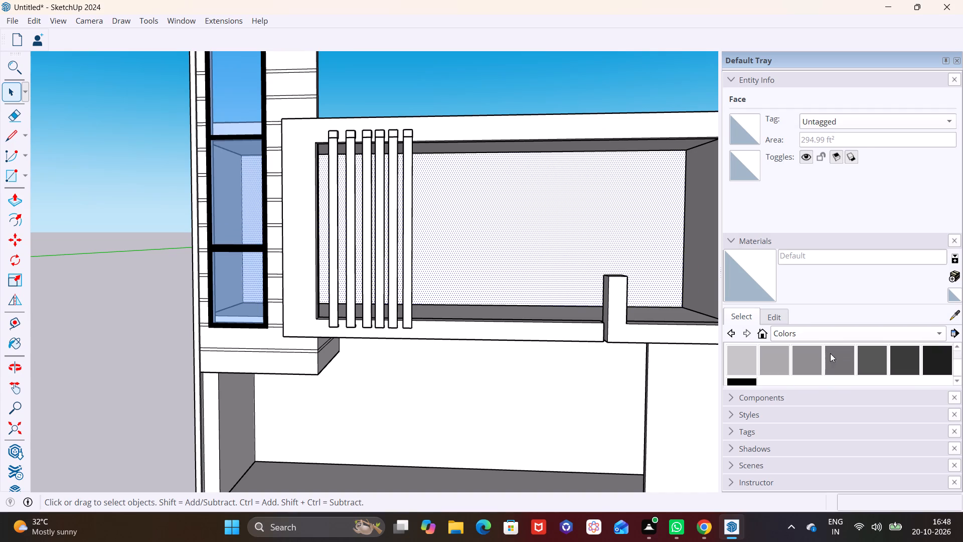
pyautogui.click(882, 353)
pyautogui.click(333, 256)
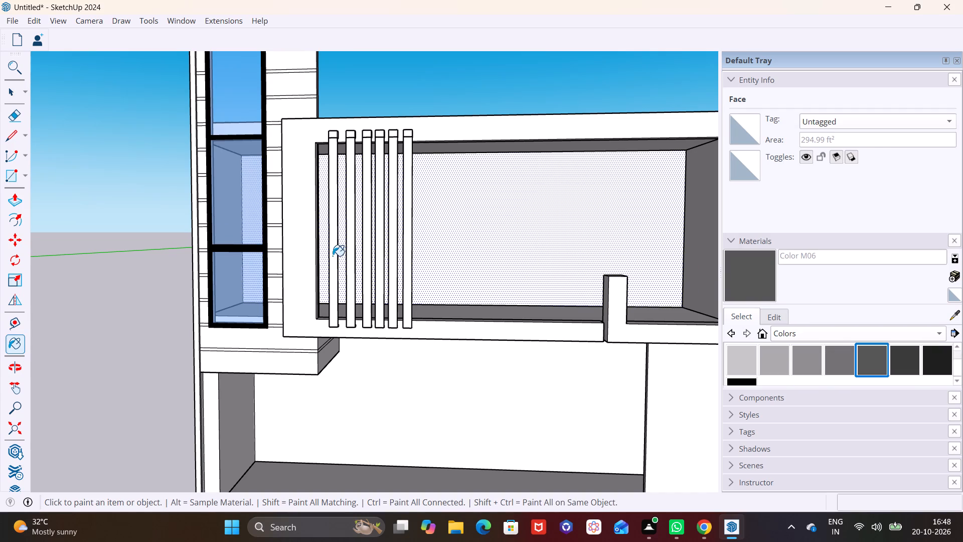
pyautogui.click(347, 242)
pyautogui.click(367, 230)
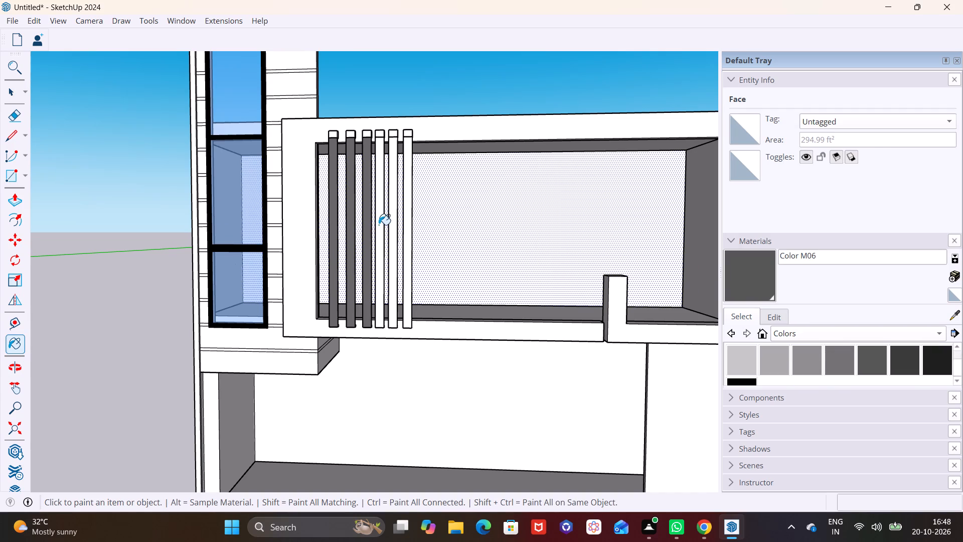
pyautogui.click(379, 225)
pyautogui.click(392, 217)
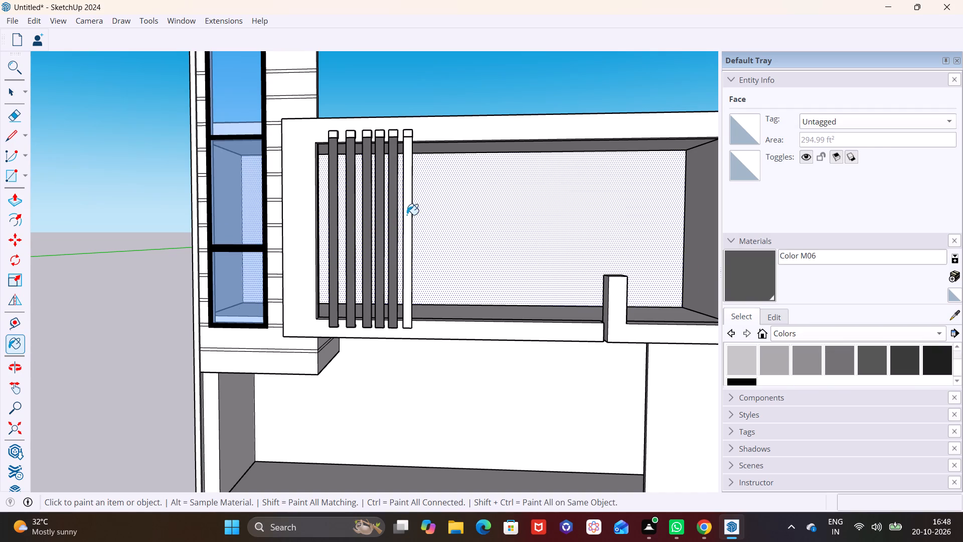
pyautogui.click(407, 215)
# Paint the front faces of the six top blocks with Color M06.
pyautogui.scroll(10, 408, 117)
pyautogui.click(430, 132)
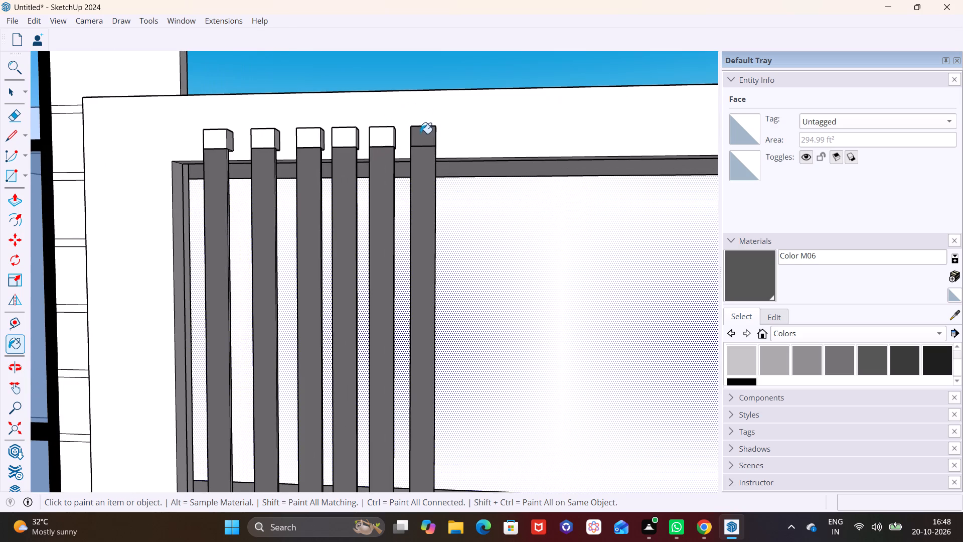
pyautogui.click(385, 135)
pyautogui.click(347, 143)
pyautogui.click(308, 140)
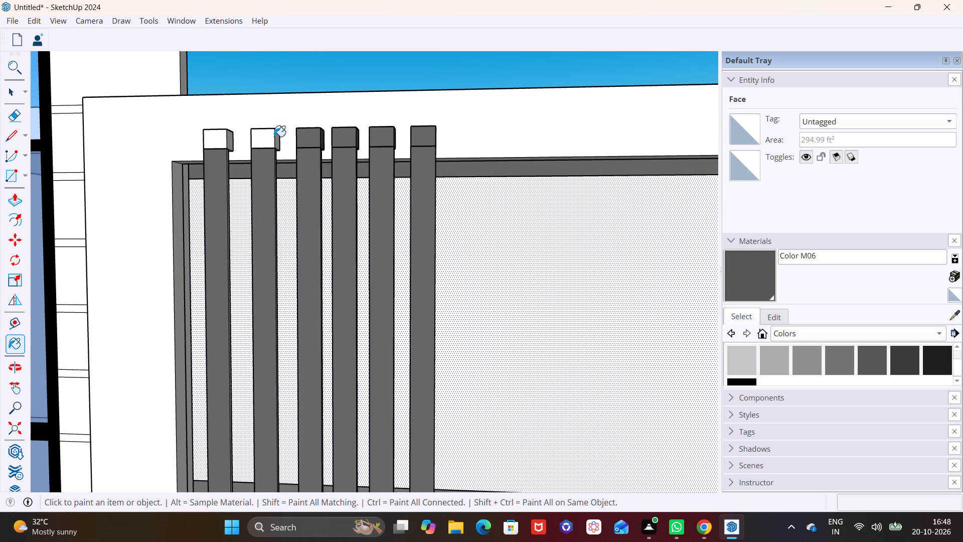
pyautogui.click(265, 137)
pyautogui.click(215, 141)
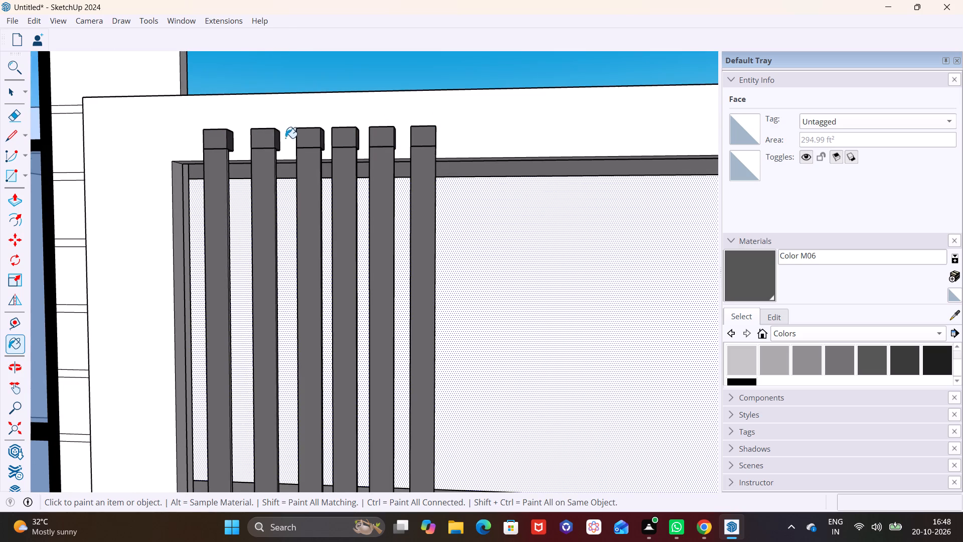
# Paint the exposed side faces of the six vertical bars with Color M06.
pyautogui.moveTo(285, 139); pyautogui.dragTo(185, 305, button='middle')
pyautogui.scroll(6, 340, 261)
pyautogui.moveTo(343, 267); pyautogui.dragTo(247, 196, button='middle')
pyautogui.click(390, 169)
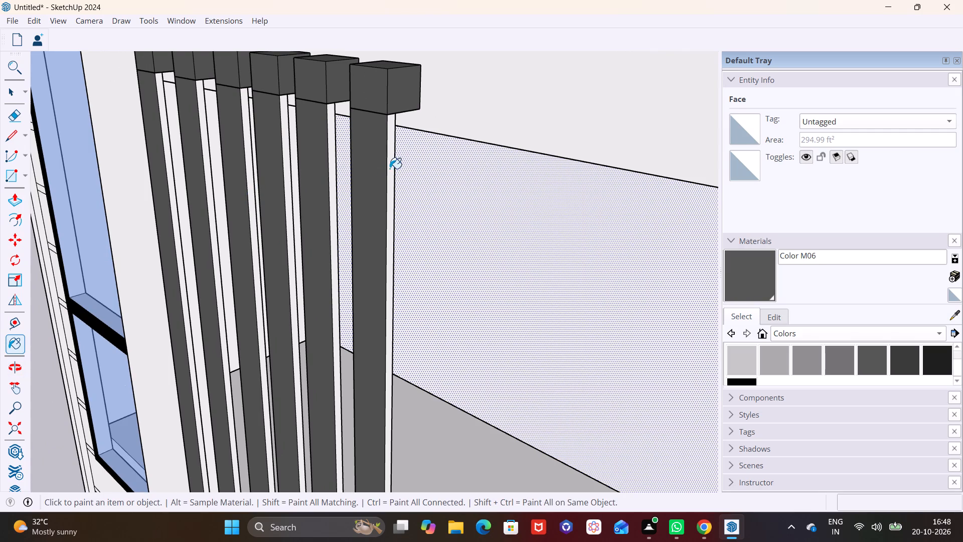
pyautogui.click(335, 166)
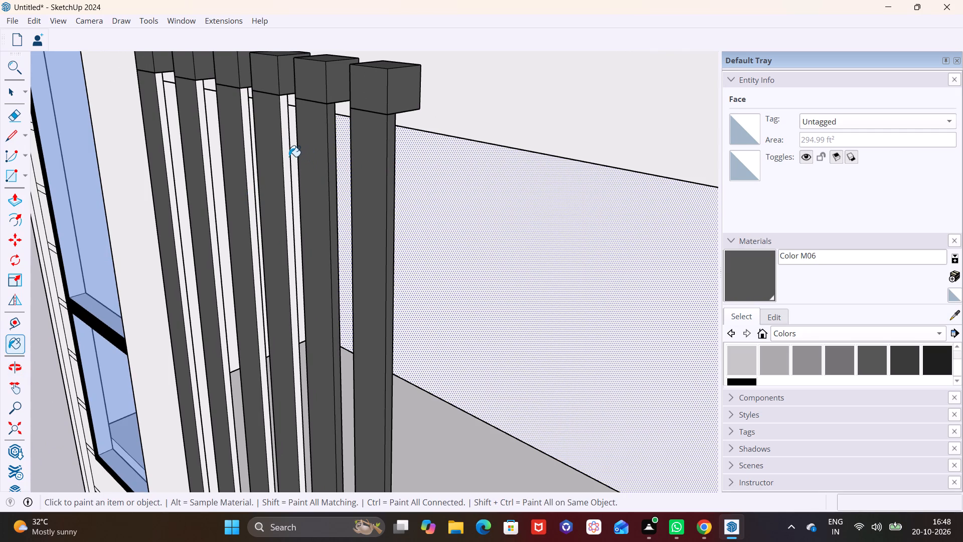
pyautogui.click(288, 156)
pyautogui.click(249, 144)
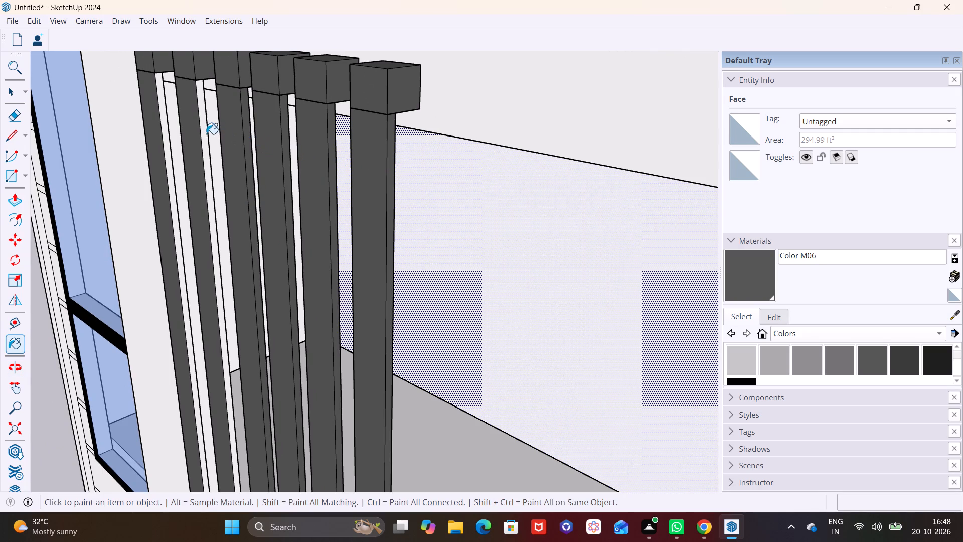
pyautogui.click(206, 134)
pyautogui.click(163, 131)
# Paint the underside faces of the six bottom brackets with Color M06.
pyautogui.scroll(-6, 237, 178)
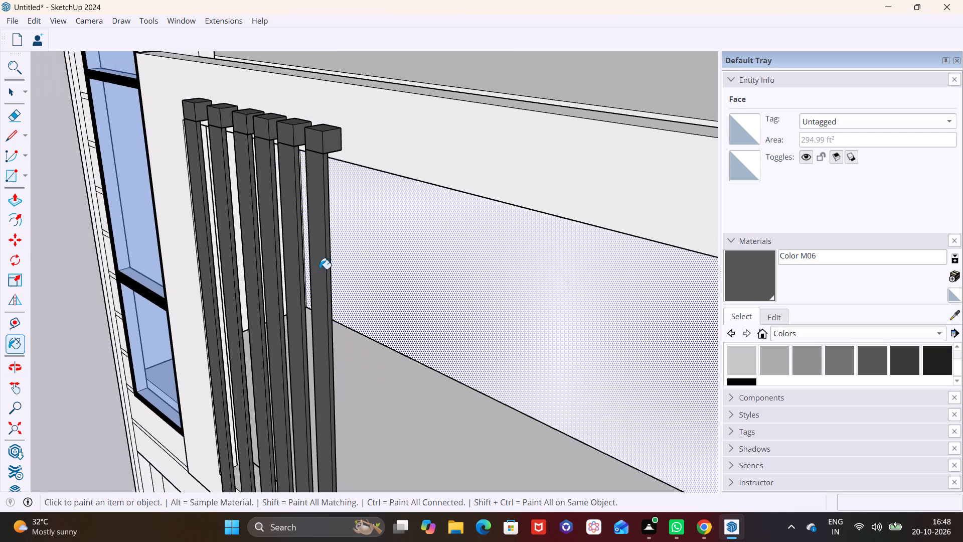
pyautogui.moveTo(320, 268); pyautogui.dragTo(354, 128, button='middle')
pyautogui.moveTo(406, 360); pyautogui.dragTo(408, 176, button='middle')
pyautogui.moveTo(372, 277); pyautogui.dragTo(384, 170, button='middle')
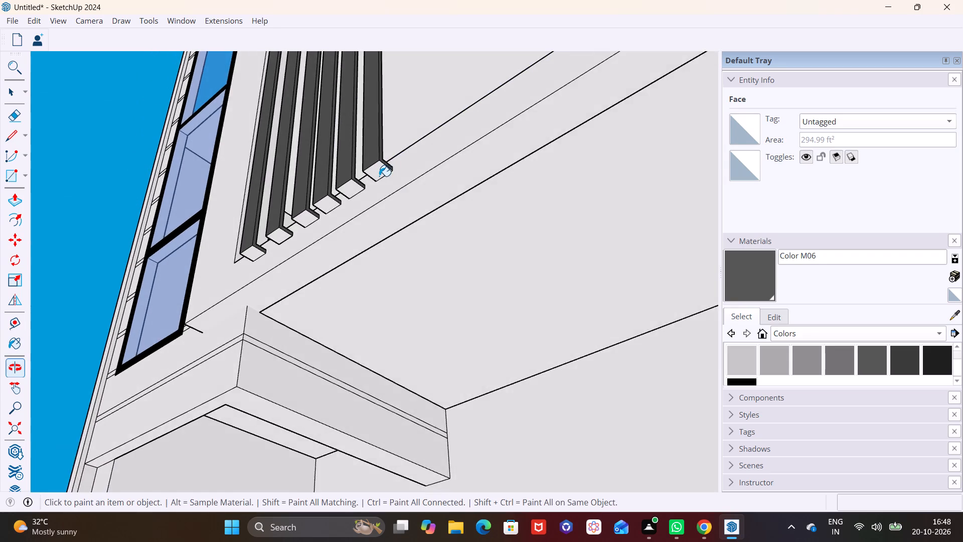
pyautogui.scroll(3, 378, 178)
pyautogui.click(379, 174)
pyautogui.click(339, 198)
pyautogui.click(310, 215)
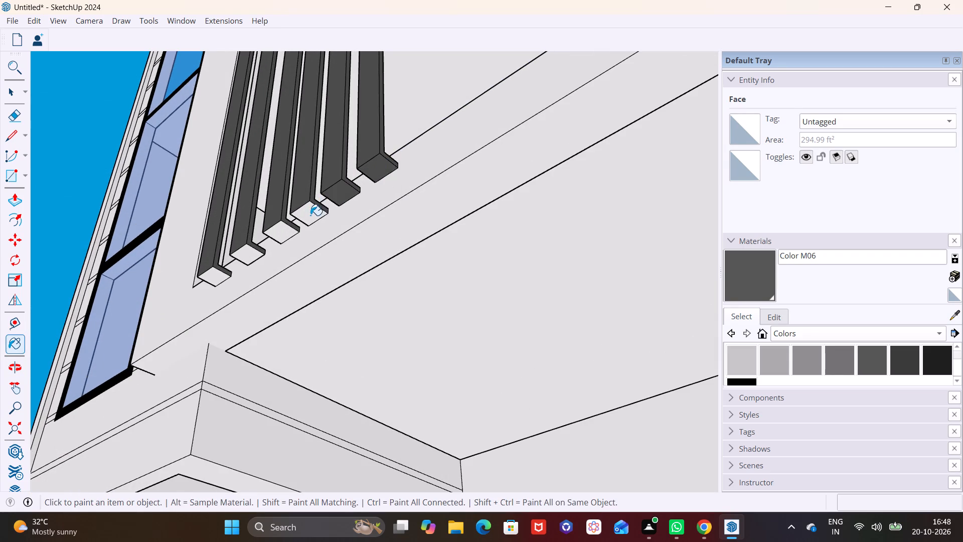
pyautogui.click(283, 236)
pyautogui.click(247, 256)
pyautogui.click(208, 278)
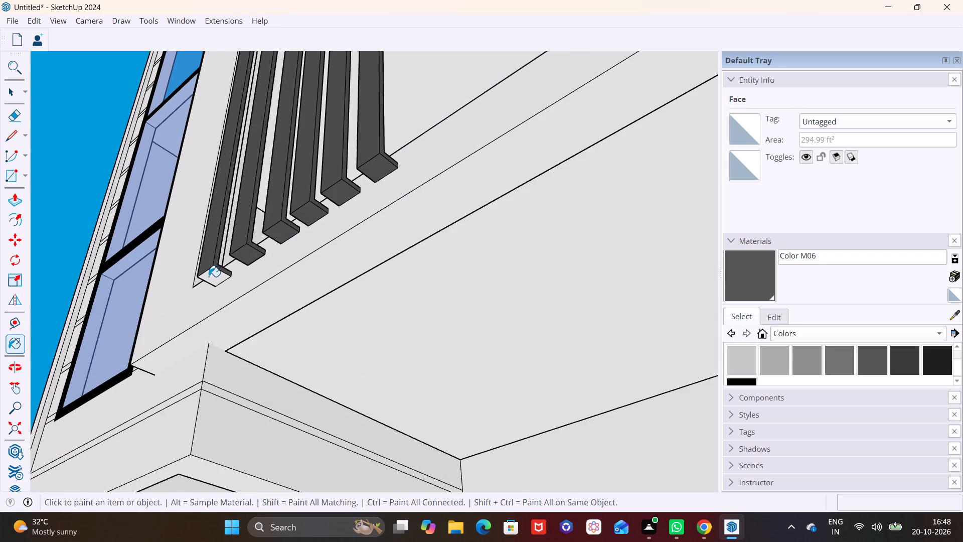
# Examine the painted bar row from behind the frame and the whole facade from the front and below.
pyautogui.moveTo(345, 191); pyautogui.dragTo(165, 367, button='middle')
pyautogui.scroll(1, 223, 315)
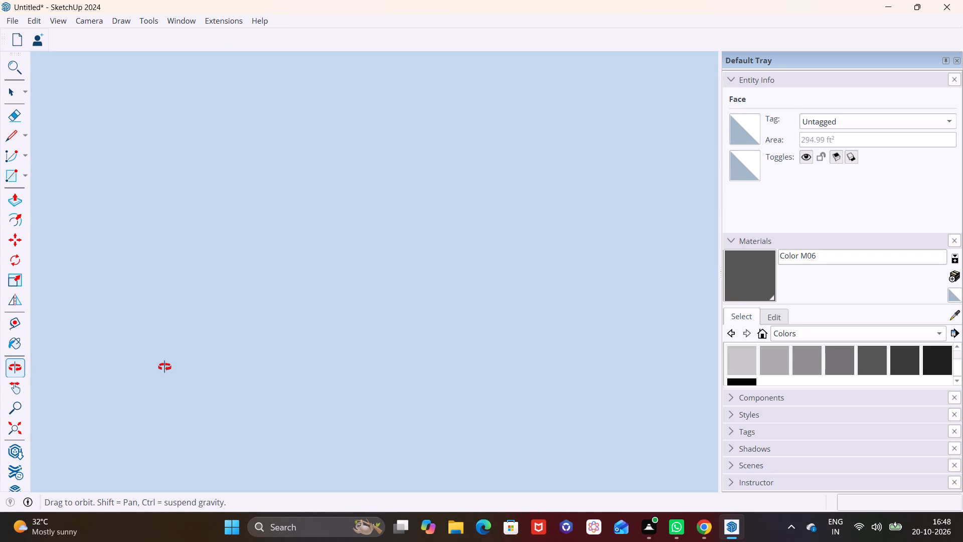
pyautogui.moveTo(165, 367); pyautogui.dragTo(209, 388, button='middle')
pyautogui.scroll(2, 244, 363)
pyautogui.scroll(-4, 248, 358)
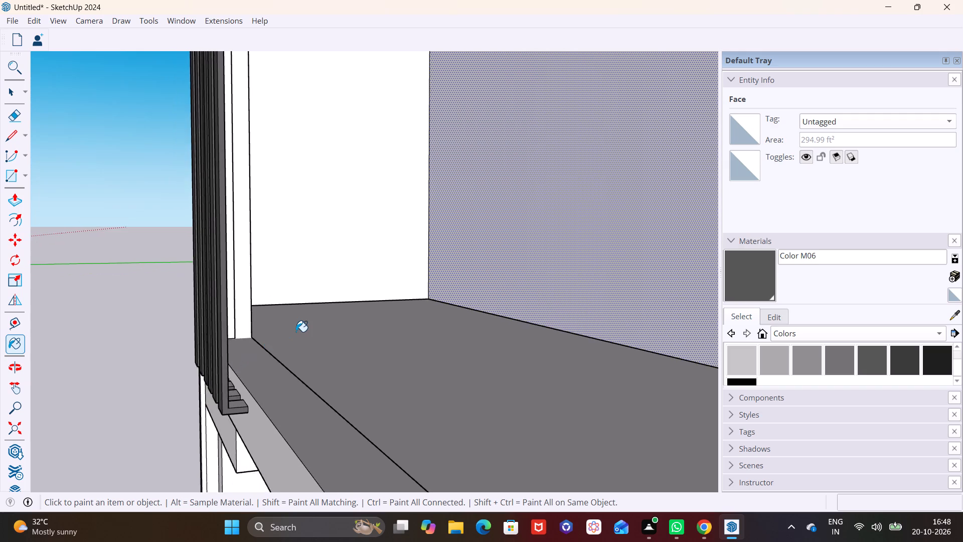
pyautogui.scroll(-12, 296, 332)
pyautogui.press('space')
pyautogui.moveTo(310, 324); pyautogui.dragTo(568, 295, button='middle')
pyautogui.moveTo(475, 307); pyautogui.dragTo(539, 308, button='middle')
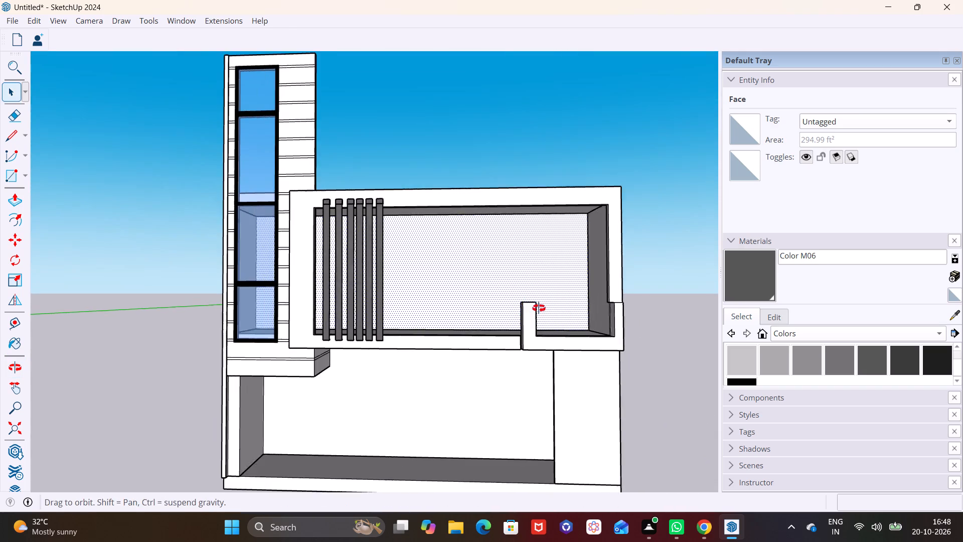
pyautogui.moveTo(539, 308); pyautogui.dragTo(604, 308, button='middle')
pyautogui.moveTo(495, 299); pyautogui.dragTo(392, 295, button='middle')
pyautogui.moveTo(393, 310); pyautogui.dragTo(382, 307, button='middle')
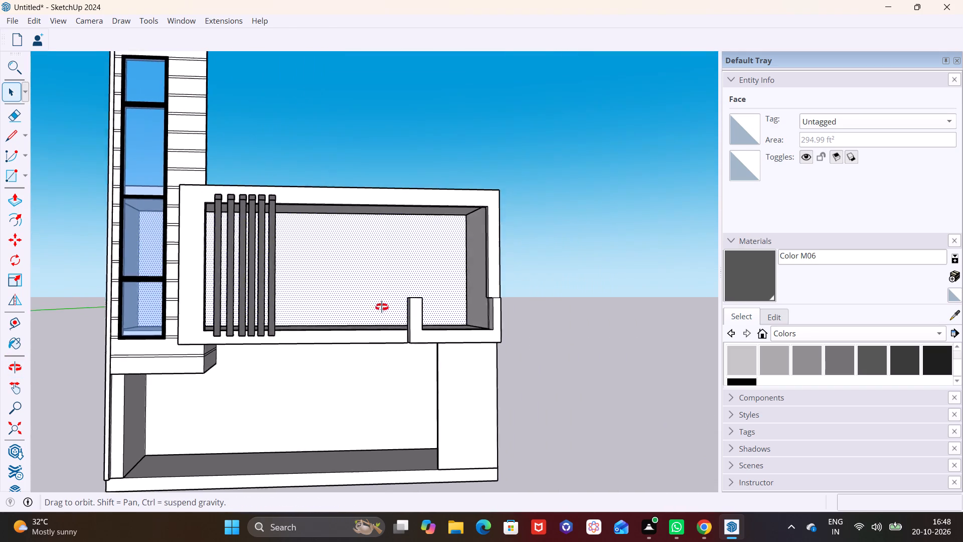
pyautogui.moveTo(382, 307); pyautogui.dragTo(339, 312, button='middle')
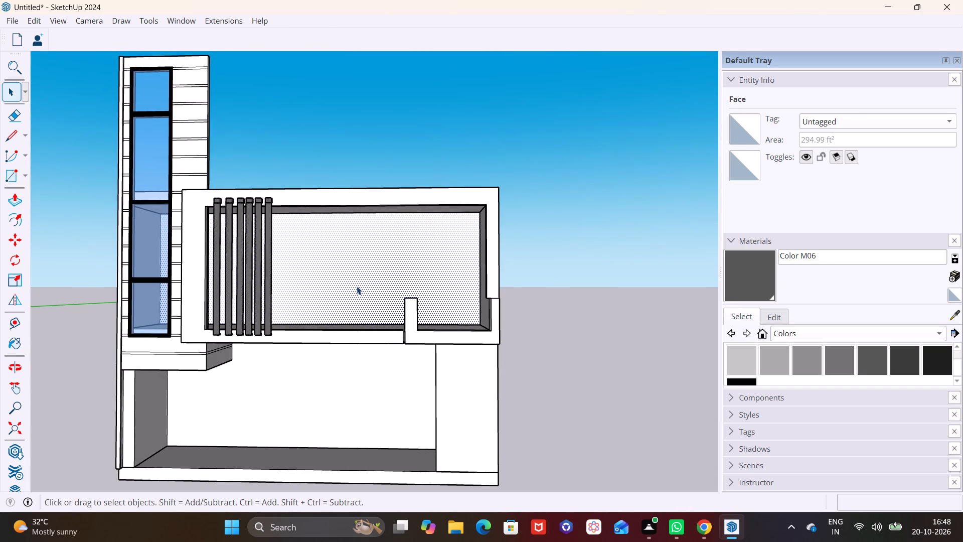
pyautogui.scroll(-3, 357, 286)
pyautogui.keyDown('shift'); pyautogui.scroll(1, 372, 284); pyautogui.keyUp('shift')
pyautogui.keyDown('shift'); pyautogui.moveTo(372, 284); pyautogui.dragTo(247, 286, button='middle'); pyautogui.keyUp('shift')
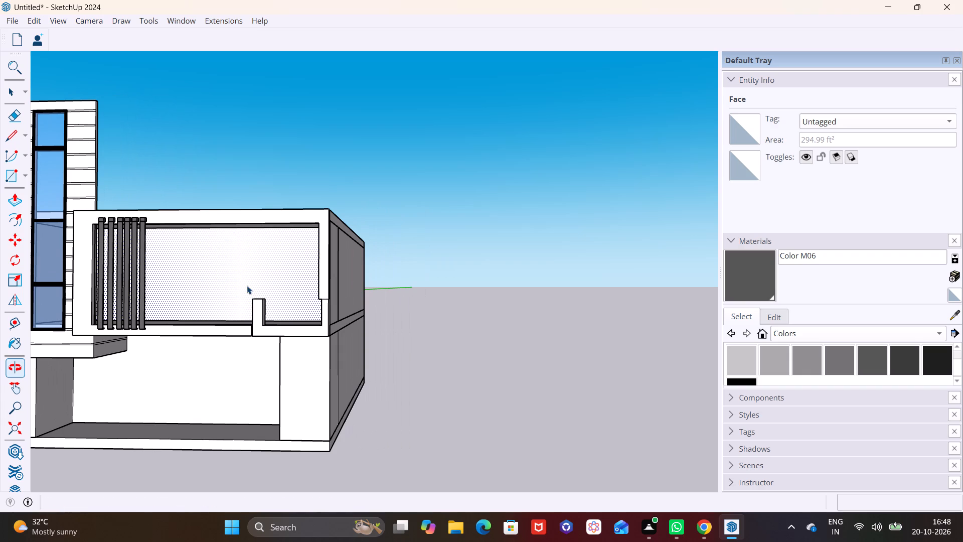
pyautogui.moveTo(261, 299); pyautogui.dragTo(279, 283, button='middle')
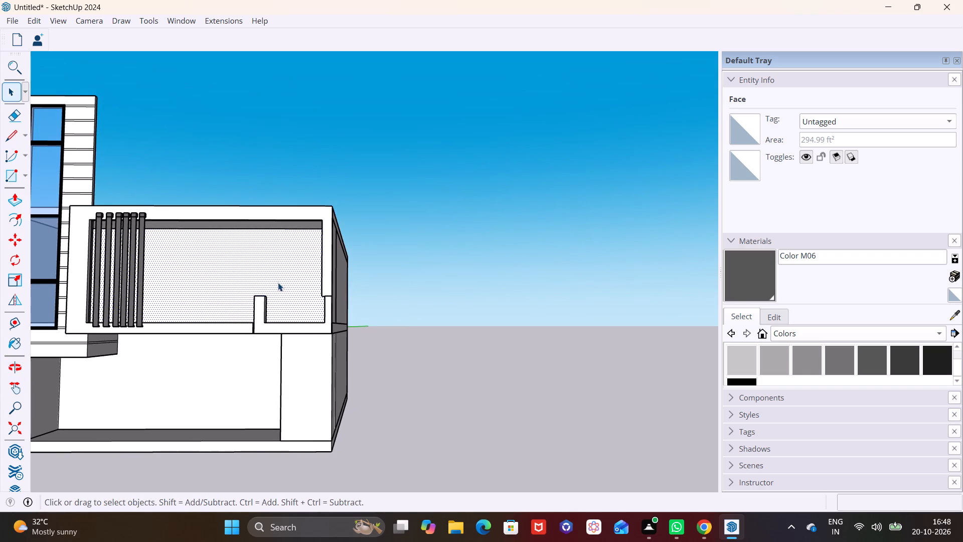
pyautogui.moveTo(278, 283); pyautogui.dragTo(372, 250, button='middle')
pyautogui.moveTo(337, 284); pyautogui.dragTo(331, 255, button='middle')
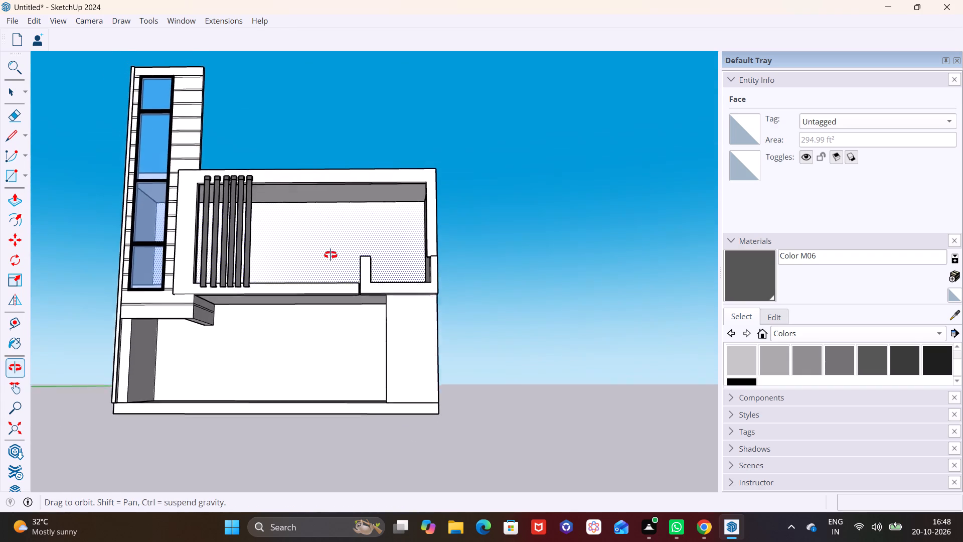
pyautogui.moveTo(331, 255); pyautogui.dragTo(325, 239, button='middle')
# Paint the upper frame's front face, its ceiling and the narrow strip along the top opening with Wood Cherry Original.
pyautogui.click(813, 329)
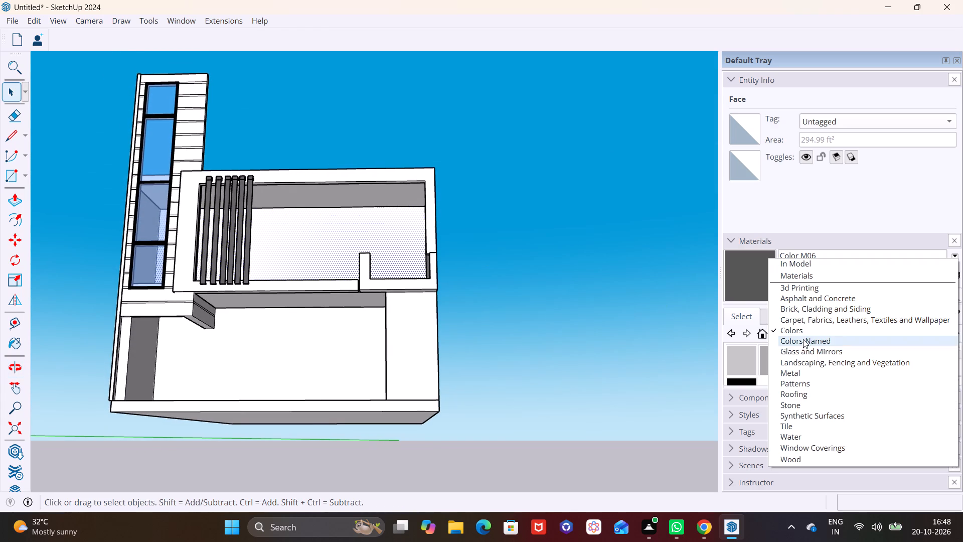
pyautogui.click(805, 460)
pyautogui.click(806, 360)
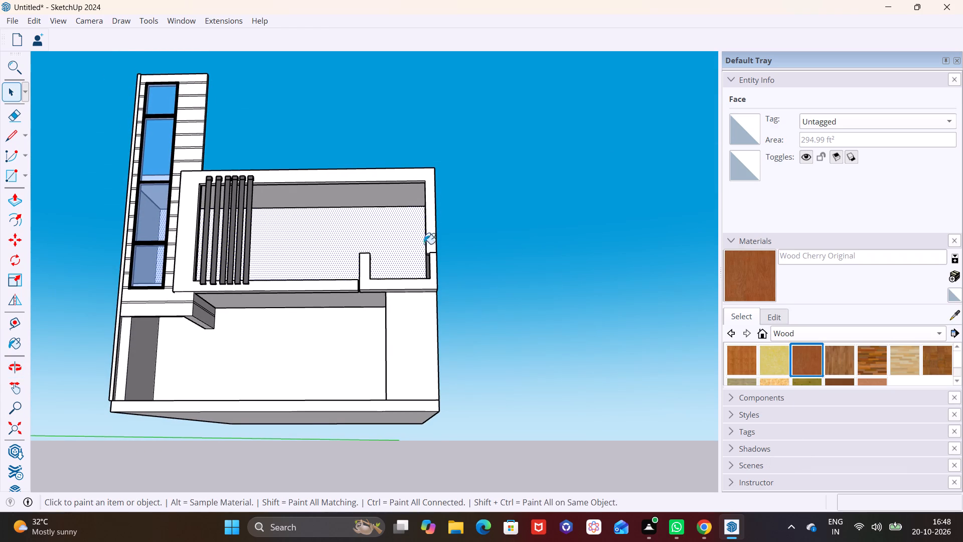
pyautogui.click(365, 179)
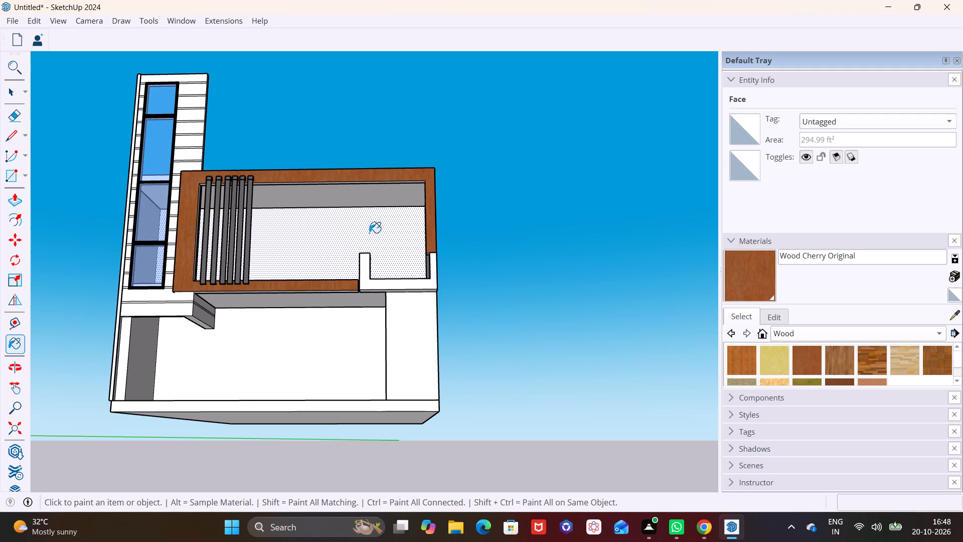
pyautogui.click(371, 187)
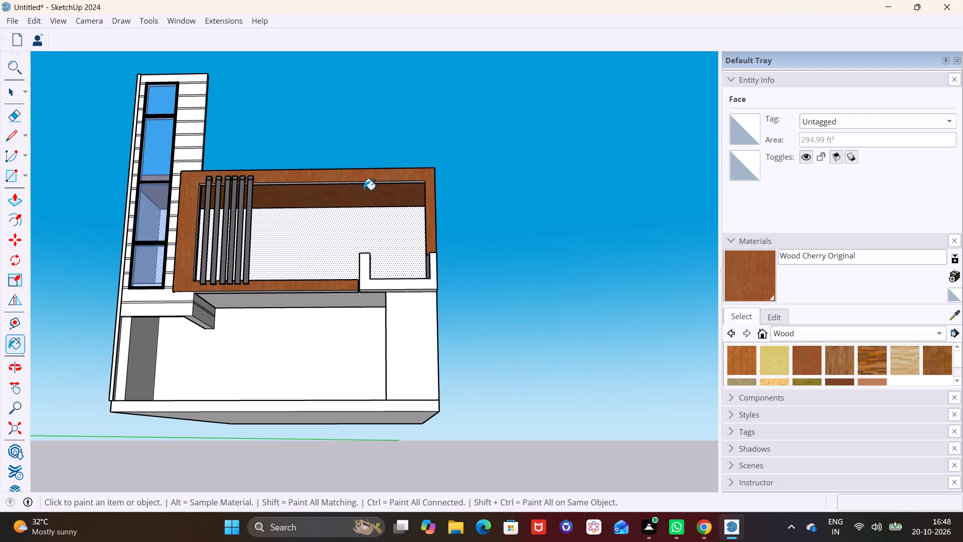
pyautogui.scroll(1, 361, 223)
pyautogui.moveTo(361, 223); pyautogui.dragTo(380, 204, button='middle')
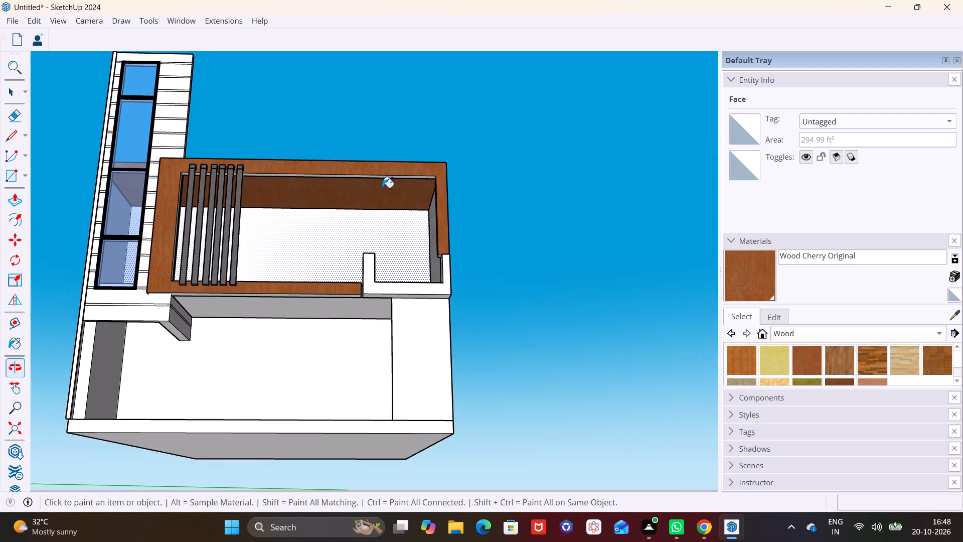
pyautogui.scroll(10, 387, 141)
pyautogui.click(408, 276)
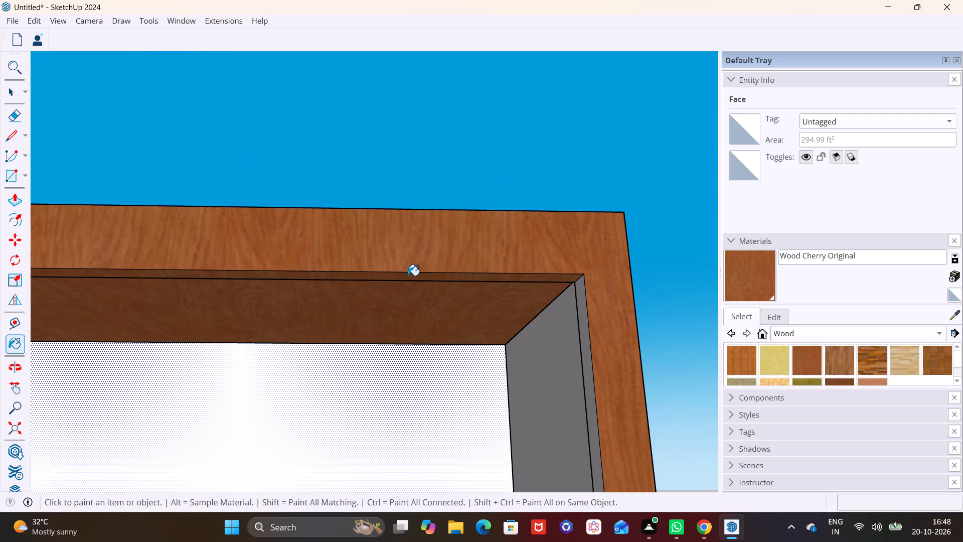
pyautogui.scroll(-18, 408, 276)
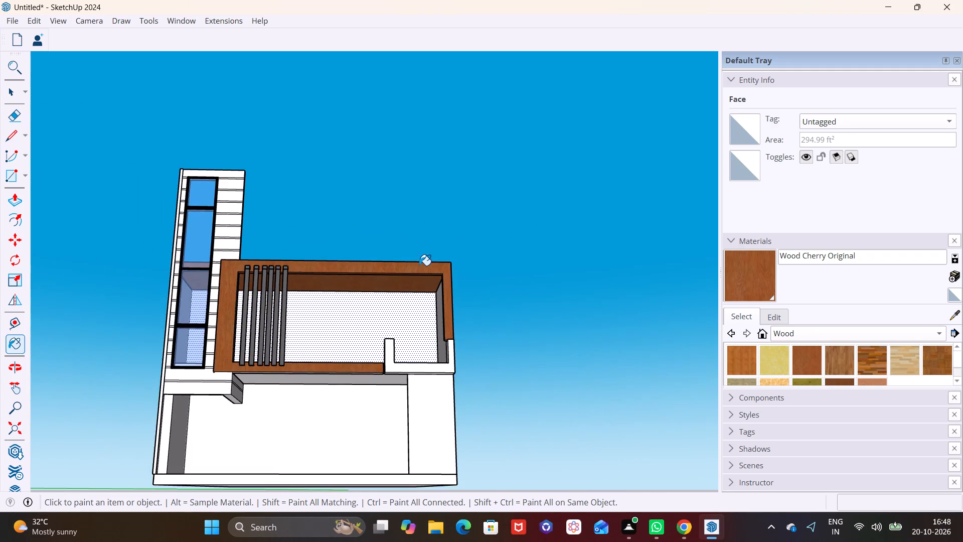
pyautogui.moveTo(419, 265); pyautogui.dragTo(266, 360, button='middle')
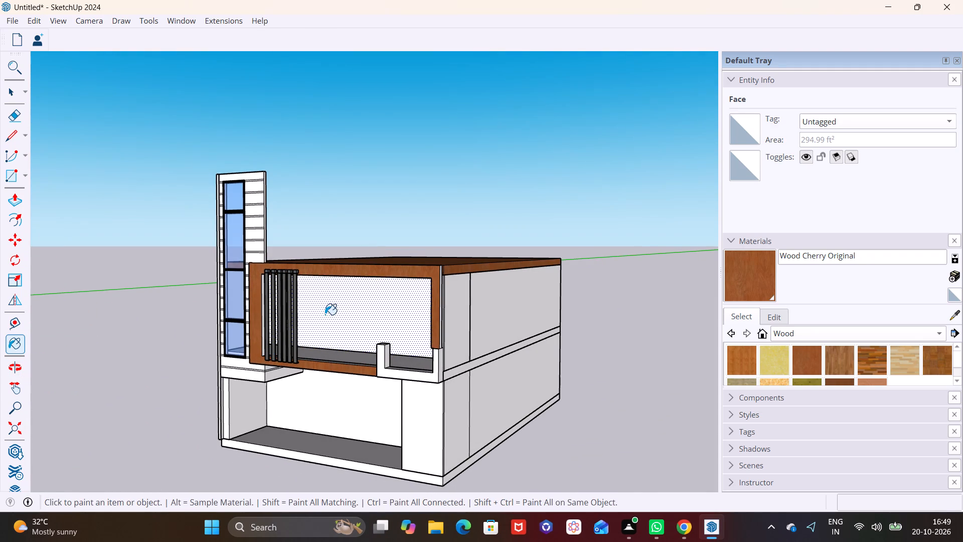
pyautogui.scroll(3, 333, 309)
pyautogui.press('space')
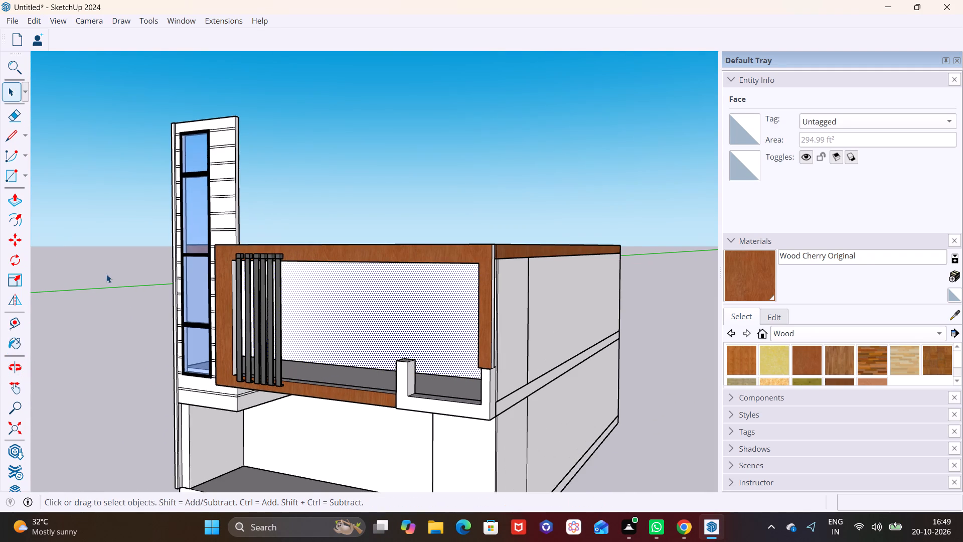
pyautogui.click(106, 274)
# Draw a horizontal line about 28' 10 1/2" long across the full width of the recessed upper back wall, near its top.
pyautogui.moveTo(344, 294); pyautogui.dragTo(411, 252, button='middle')
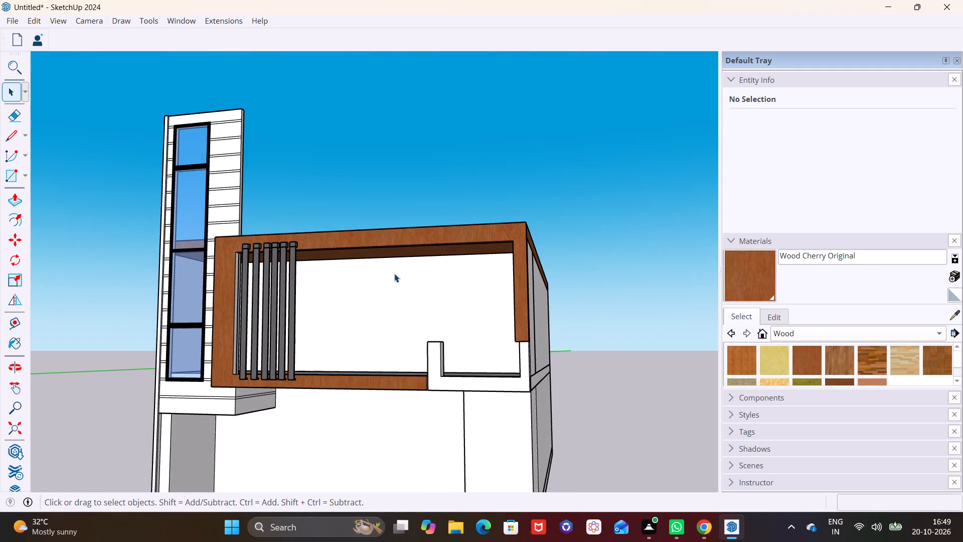
pyautogui.scroll(7, 394, 275)
pyautogui.moveTo(382, 283); pyautogui.dragTo(281, 300, button='middle')
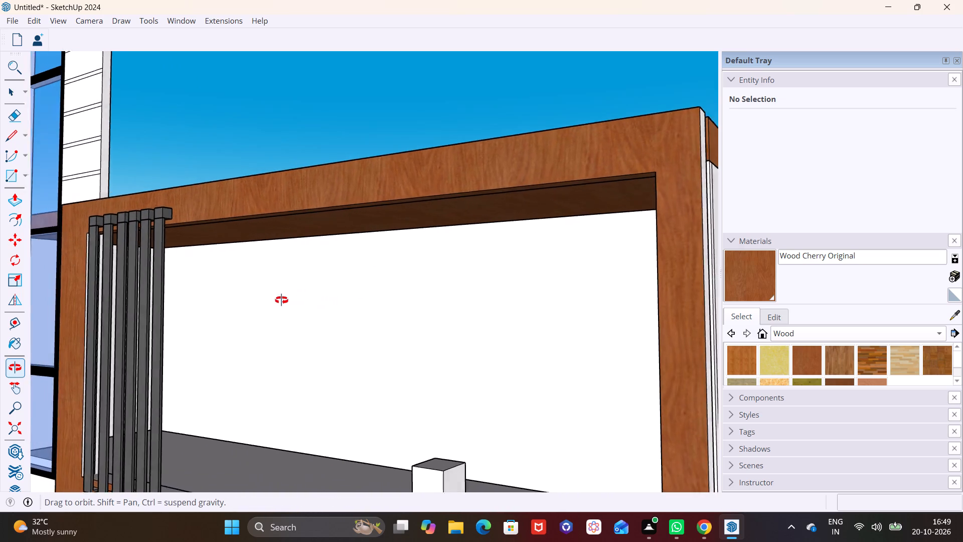
pyautogui.moveTo(281, 300); pyautogui.dragTo(269, 300, button='middle')
pyautogui.scroll(6, 241, 291)
pyautogui.keyDown('shift'); pyautogui.moveTo(374, 318); pyautogui.dragTo(353, 263, button='middle'); pyautogui.keyUp('shift')
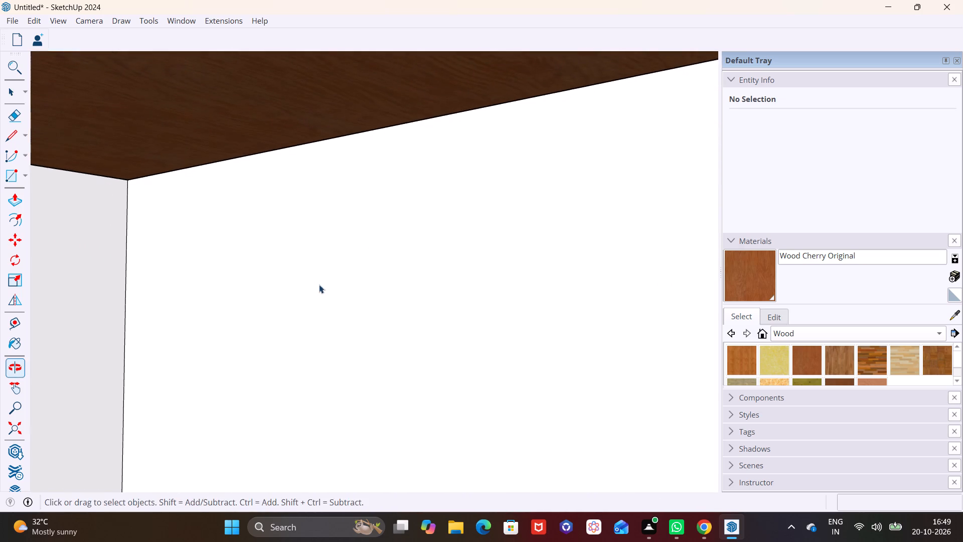
pyautogui.moveTo(317, 291); pyautogui.dragTo(328, 312, button='middle')
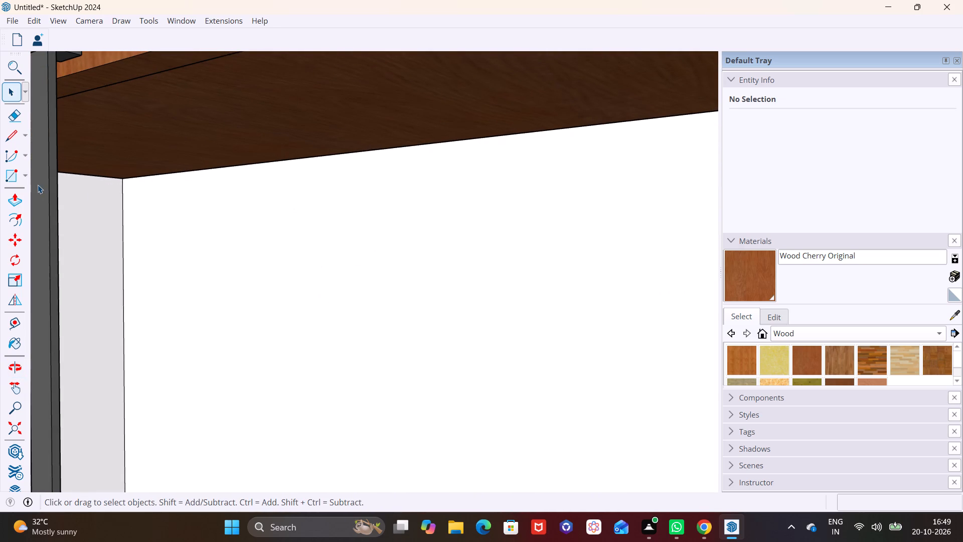
pyautogui.click(6, 139)
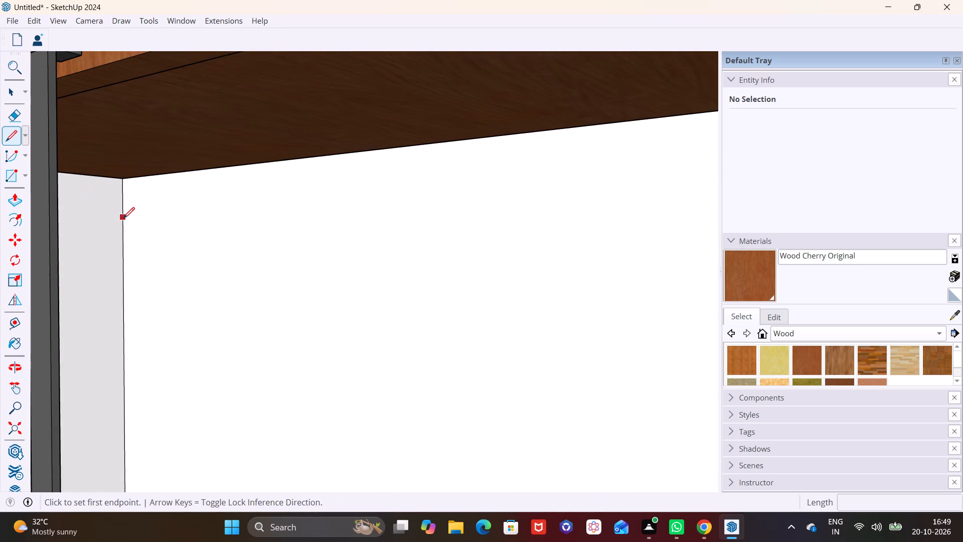
pyautogui.click(123, 218)
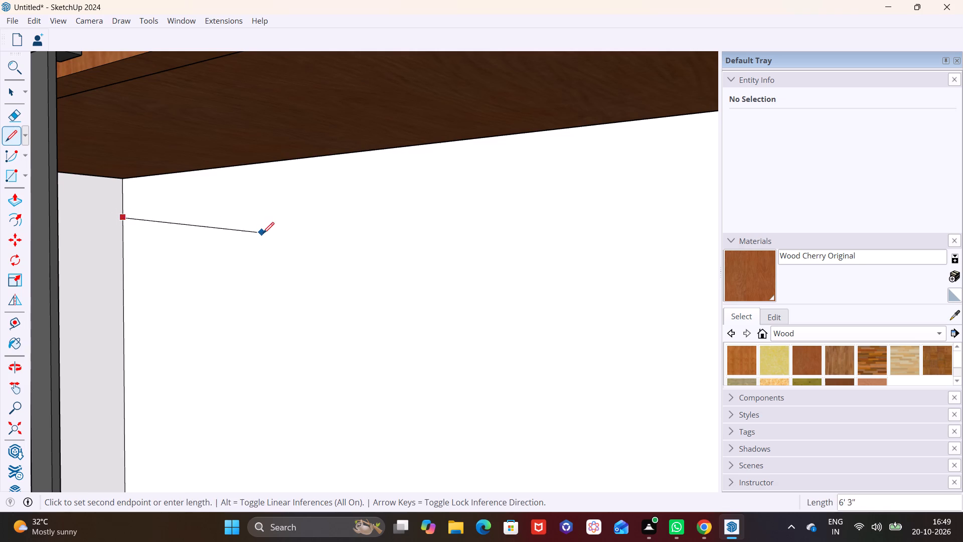
pyautogui.scroll(-6, 298, 212)
pyautogui.keyDown('shift'); pyautogui.moveTo(317, 214); pyautogui.dragTo(322, 216, button='middle'); pyautogui.keyUp('shift')
pyautogui.keyDown('shift'); pyautogui.scroll(-1, 322, 216); pyautogui.keyUp('shift')
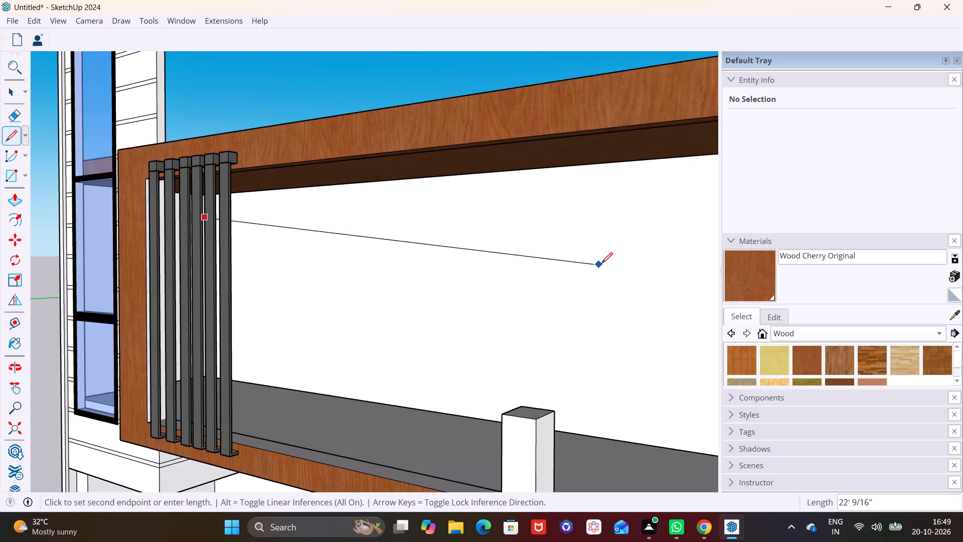
pyautogui.keyDown('shift'); pyautogui.moveTo(617, 250); pyautogui.dragTo(484, 220, button='middle'); pyautogui.keyUp('shift')
pyautogui.moveTo(526, 202); pyautogui.dragTo(652, 224, button='middle')
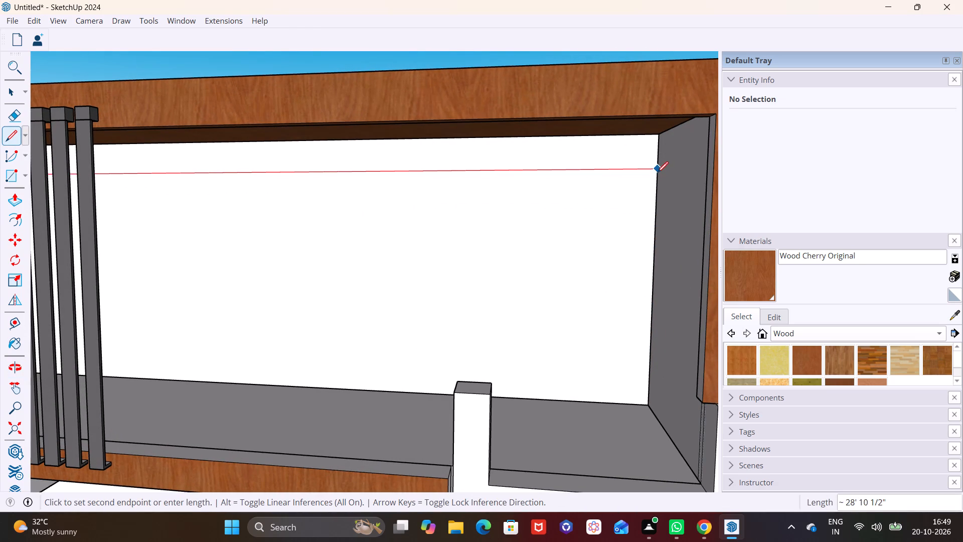
pyautogui.click(657, 173)
pyautogui.press('BackSpace')
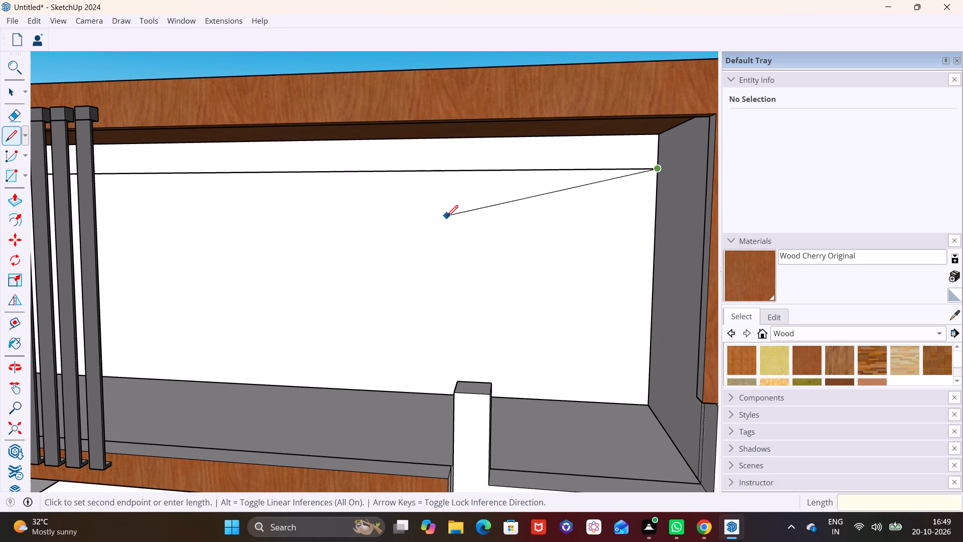
pyautogui.press('Escape')
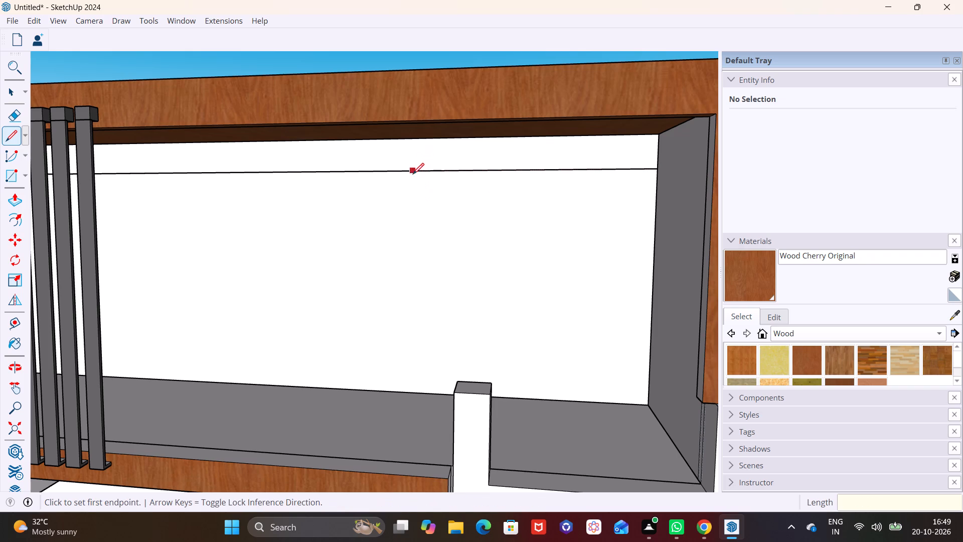
# Copy the horizontal line down the upper back wall three times, spacing each copy 15" below the previous one.
pyautogui.press('space')
pyautogui.click(398, 170)
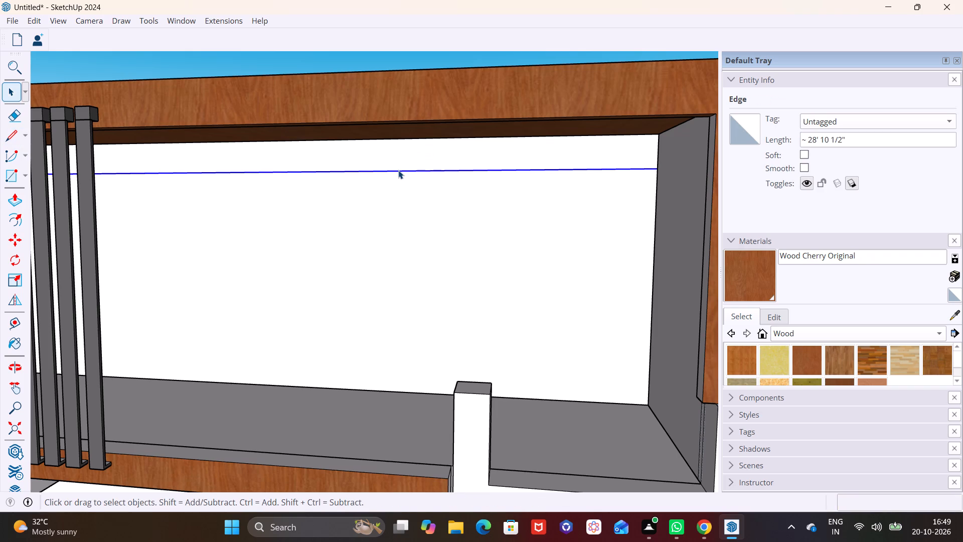
pyautogui.press('m')
pyautogui.click(392, 172)
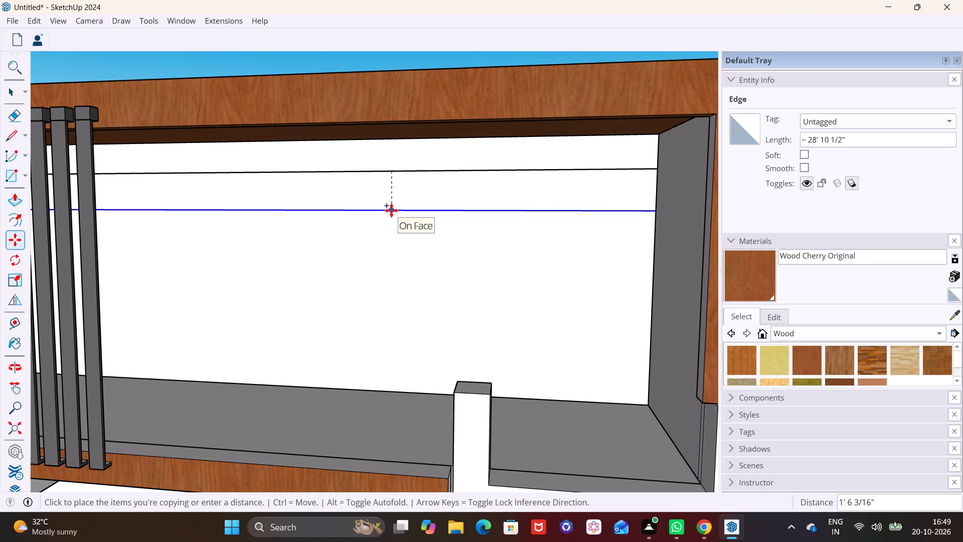
pyautogui.write('15')
pyautogui.hotkey('shift', '"')
pyautogui.press('Return')
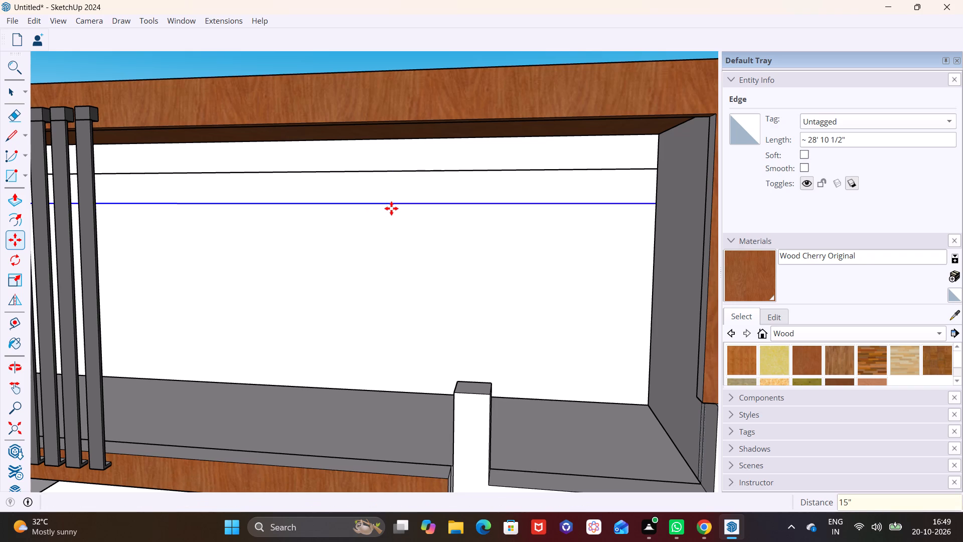
pyautogui.click(406, 205)
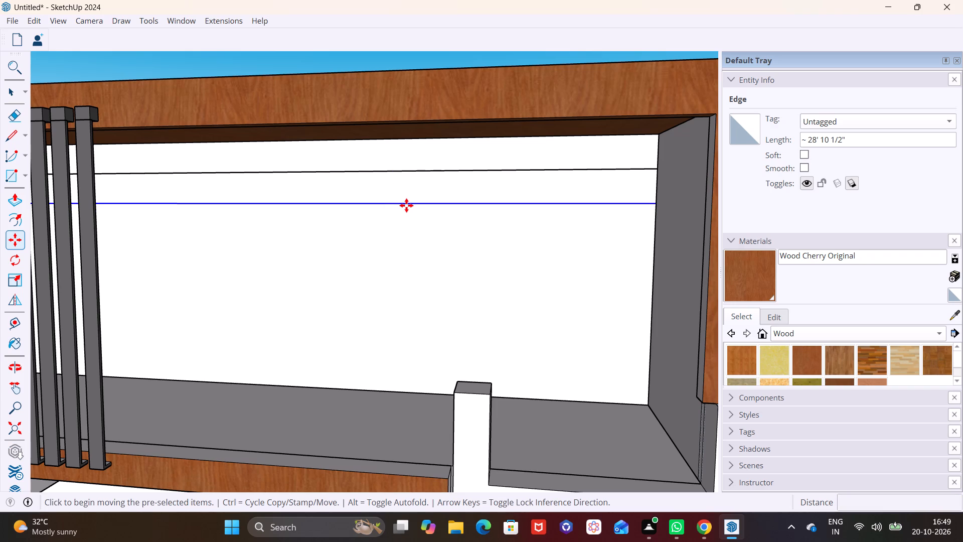
pyautogui.write('15"')
pyautogui.press('Return')
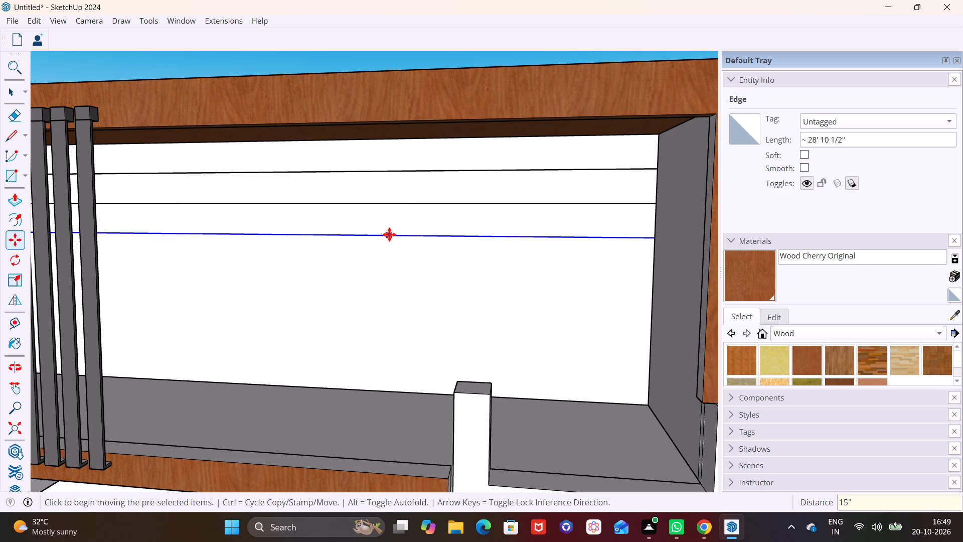
pyautogui.click(389, 234)
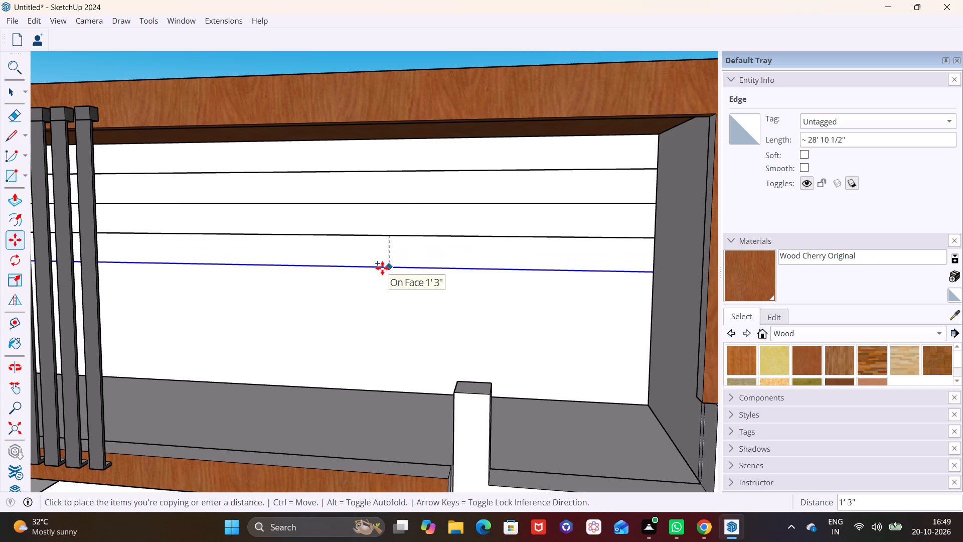
pyautogui.write('15"')
pyautogui.press('Return')
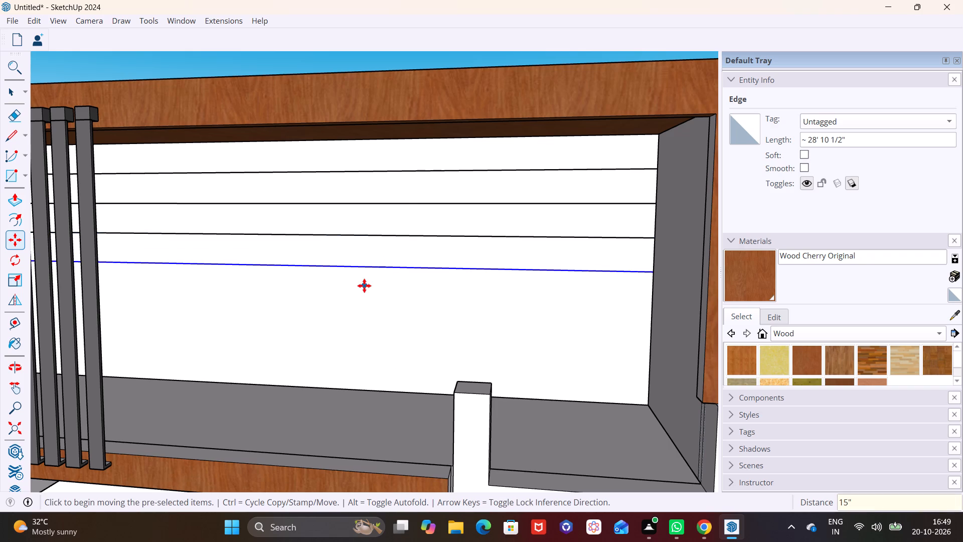
# Add three more copies of the horizontal line below the lowest one at 15" spacing, and clear the selection.
pyautogui.click(384, 267)
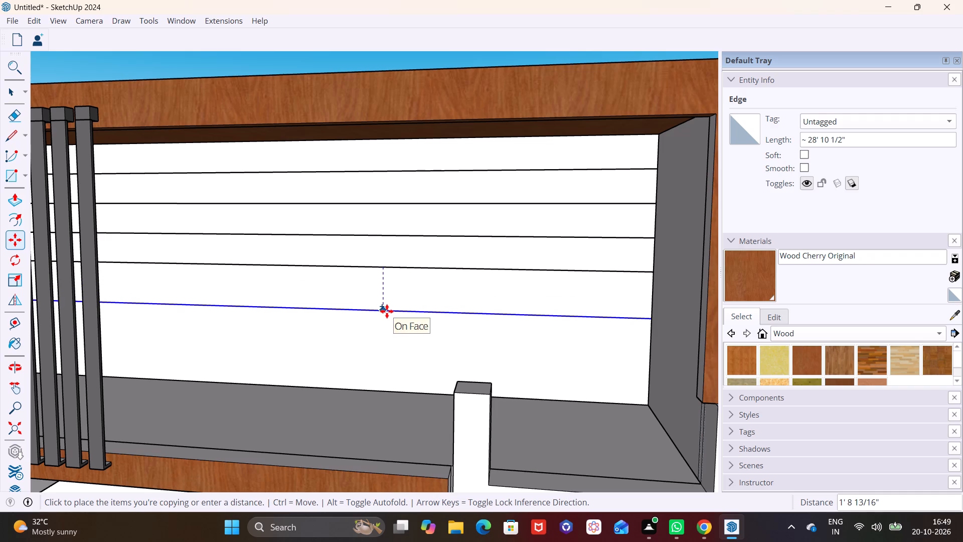
pyautogui.write('15"')
pyautogui.press('Return')
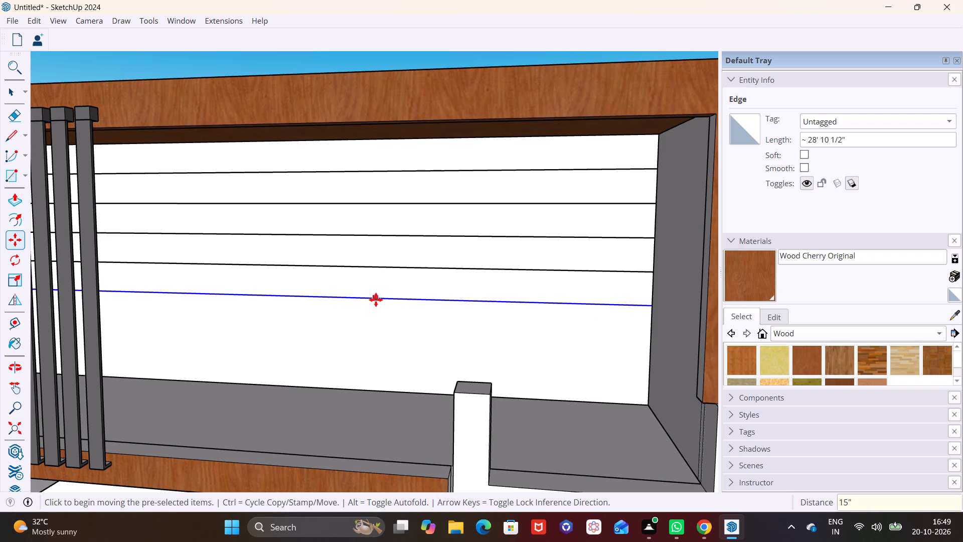
pyautogui.click(376, 300)
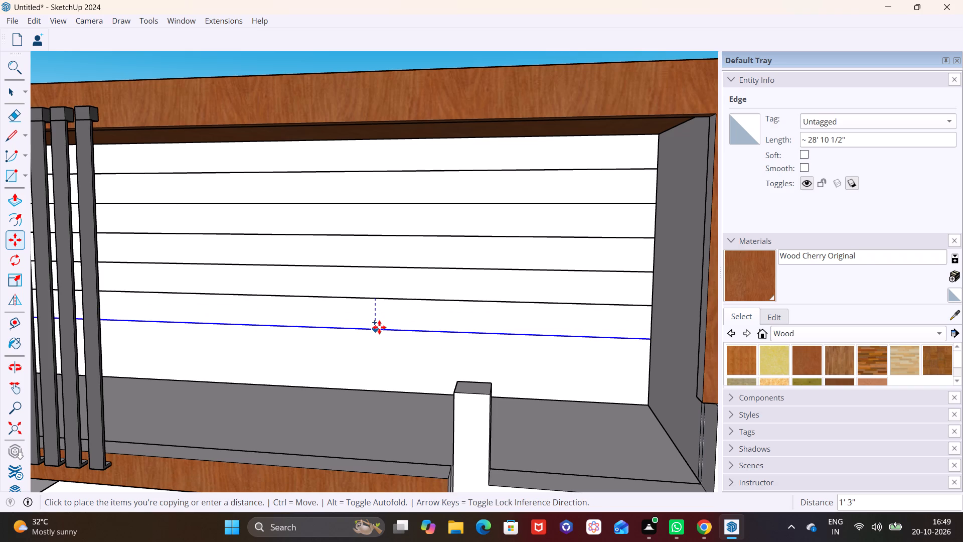
pyautogui.write('15"')
pyautogui.press('Return')
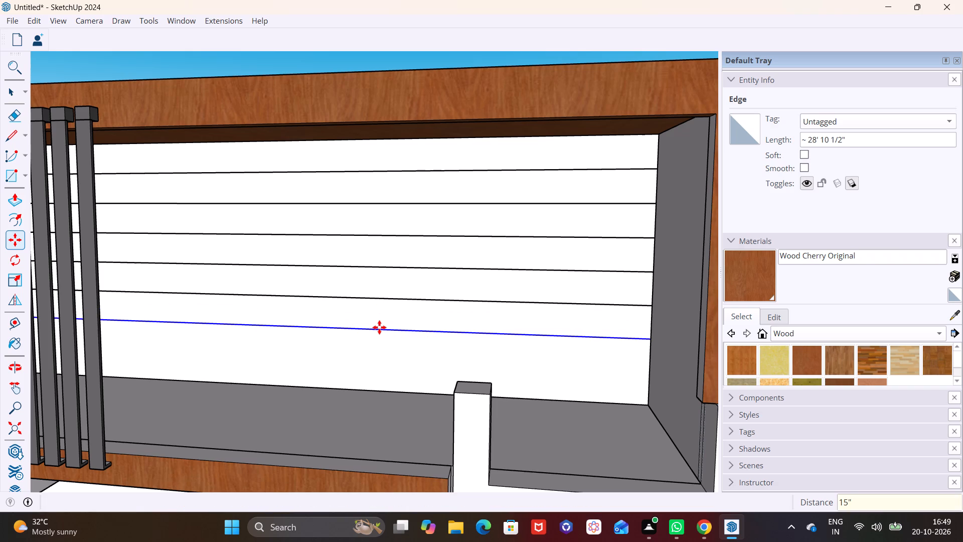
pyautogui.click(379, 328)
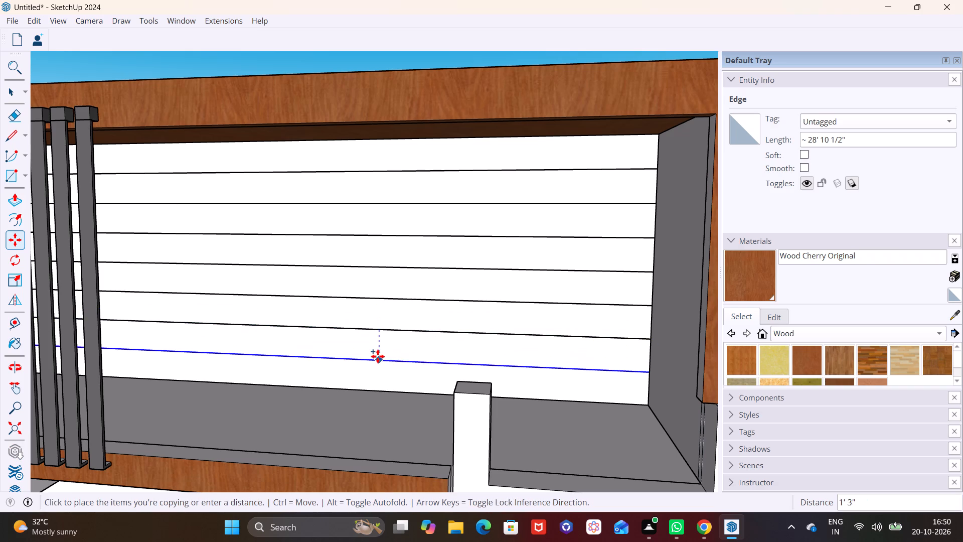
pyautogui.click(378, 356)
pyautogui.press('space')
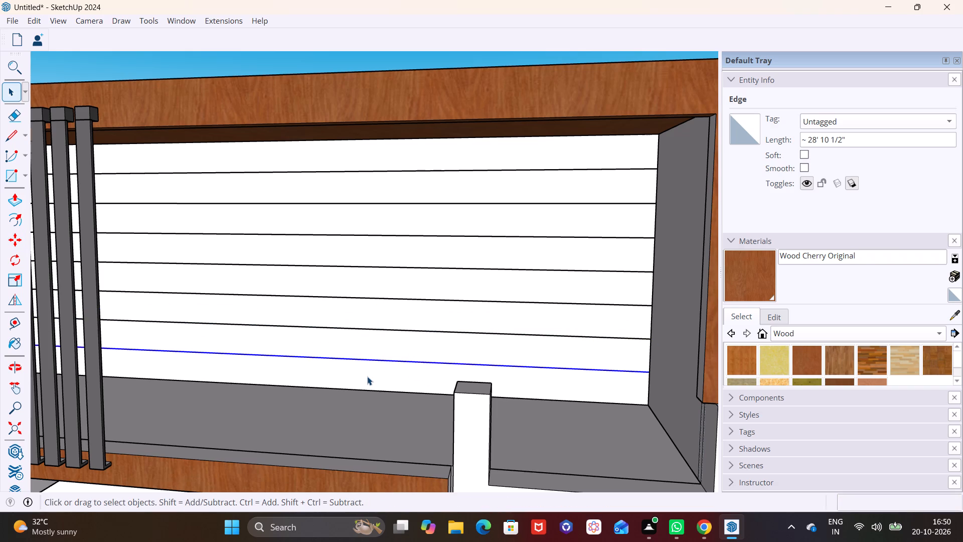
pyautogui.scroll(-10, 367, 376)
pyautogui.moveTo(360, 372); pyautogui.dragTo(344, 336, button='middle')
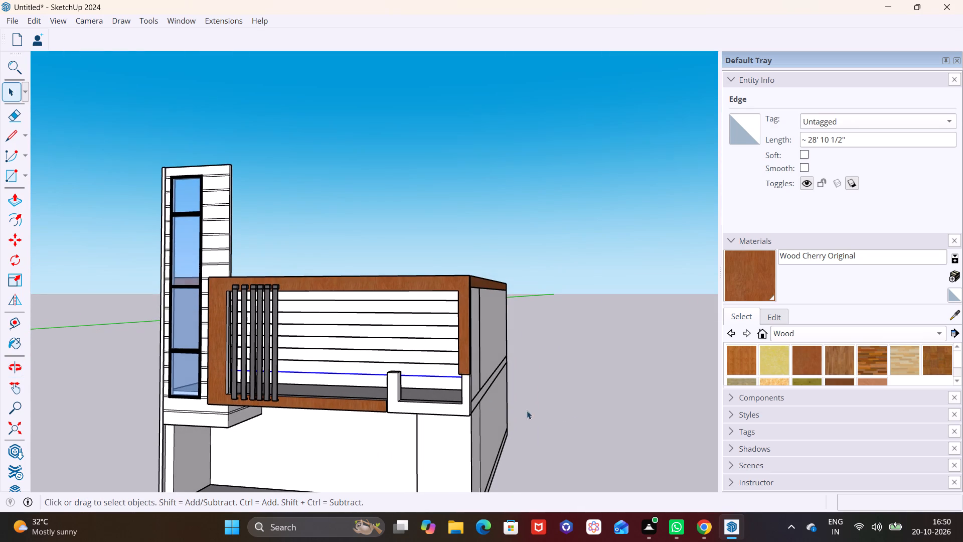
pyautogui.press('space')
pyautogui.click(587, 422)
pyautogui.scroll(1, 523, 420)
pyautogui.moveTo(523, 420); pyautogui.dragTo(480, 316, button='middle')
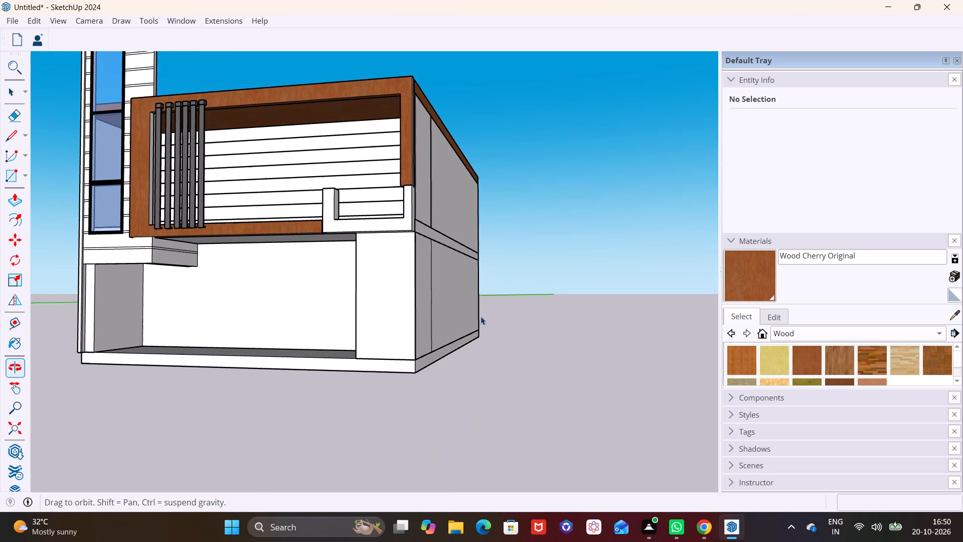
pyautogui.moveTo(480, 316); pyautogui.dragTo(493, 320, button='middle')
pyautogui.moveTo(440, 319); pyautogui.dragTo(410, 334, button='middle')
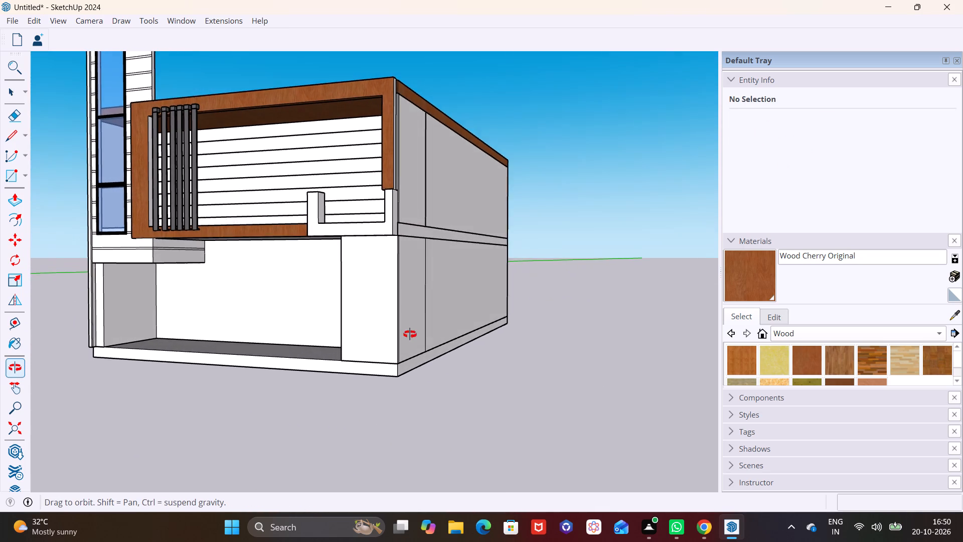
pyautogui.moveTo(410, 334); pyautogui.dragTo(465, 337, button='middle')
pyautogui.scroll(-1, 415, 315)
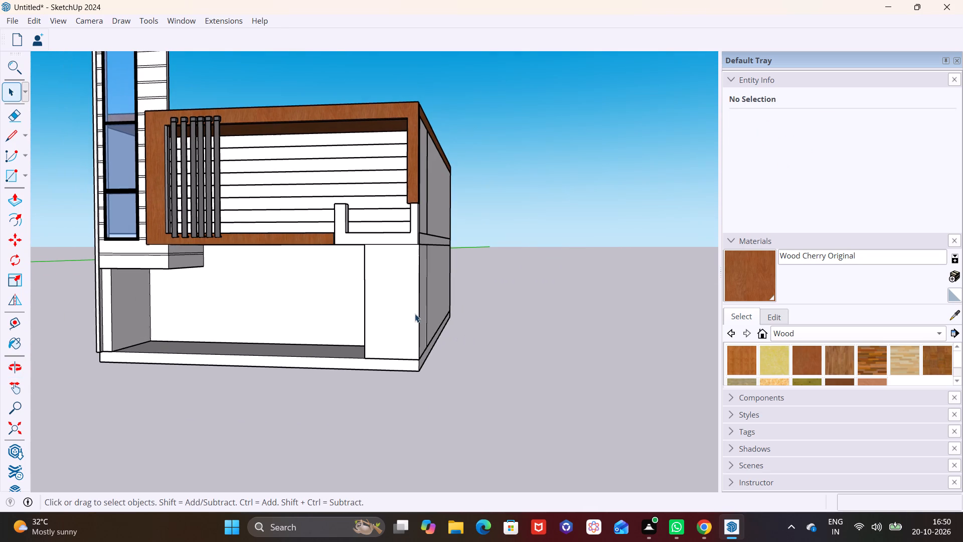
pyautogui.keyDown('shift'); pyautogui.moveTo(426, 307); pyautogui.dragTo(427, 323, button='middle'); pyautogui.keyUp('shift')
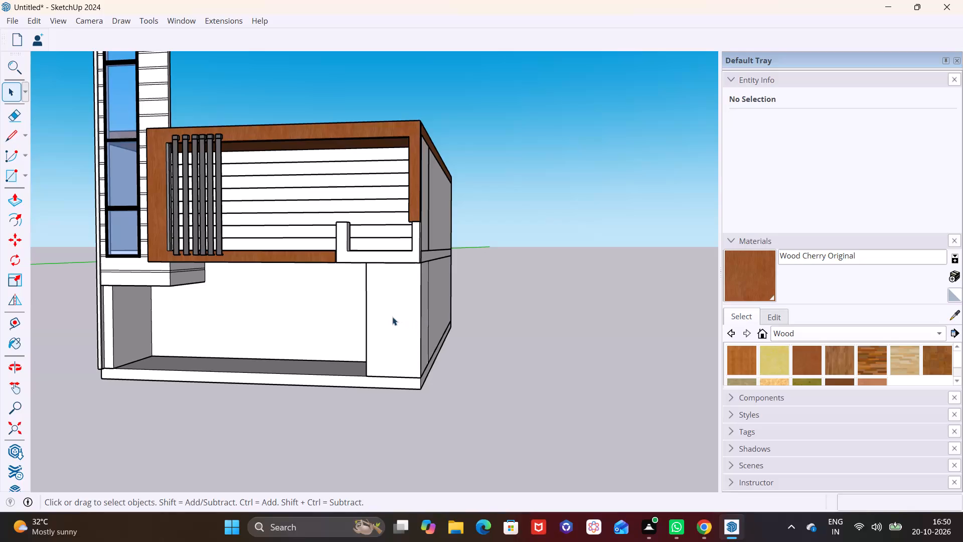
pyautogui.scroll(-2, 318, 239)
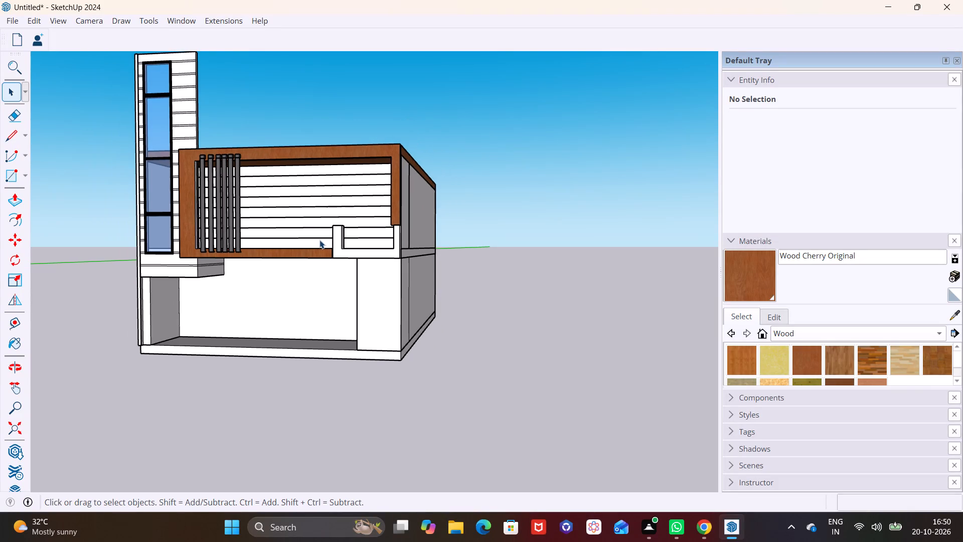
# Draw a square of about 11 3/4" by 11 3/4" on the grooved tower wall beside the topmost window pane.
pyautogui.keyDown('shift'); pyautogui.moveTo(320, 241); pyautogui.dragTo(387, 313, button='middle'); pyautogui.keyUp('shift')
pyautogui.scroll(9, 280, 194)
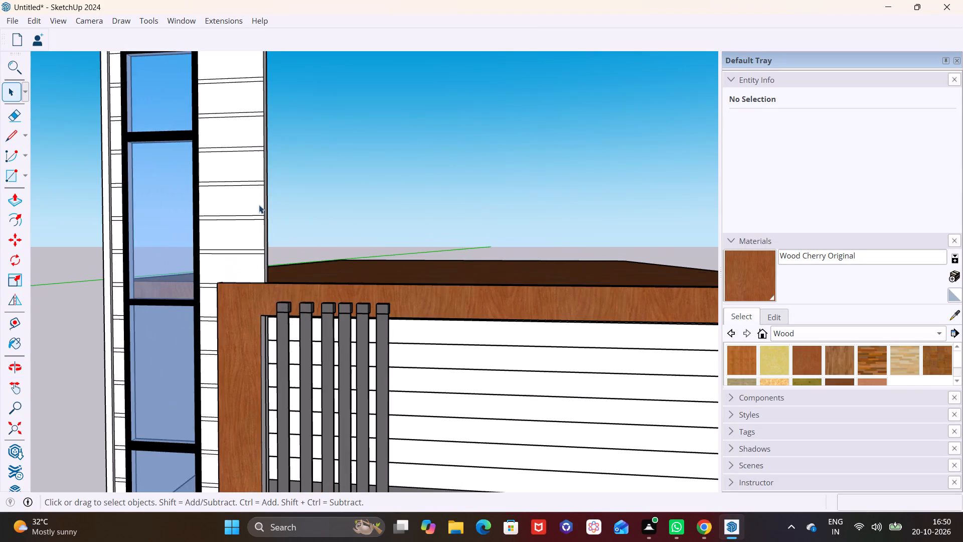
pyautogui.moveTo(259, 207); pyautogui.dragTo(335, 235, button='middle')
pyautogui.keyDown('shift'); pyautogui.moveTo(324, 212); pyautogui.dragTo(330, 279, button='middle'); pyautogui.keyUp('shift')
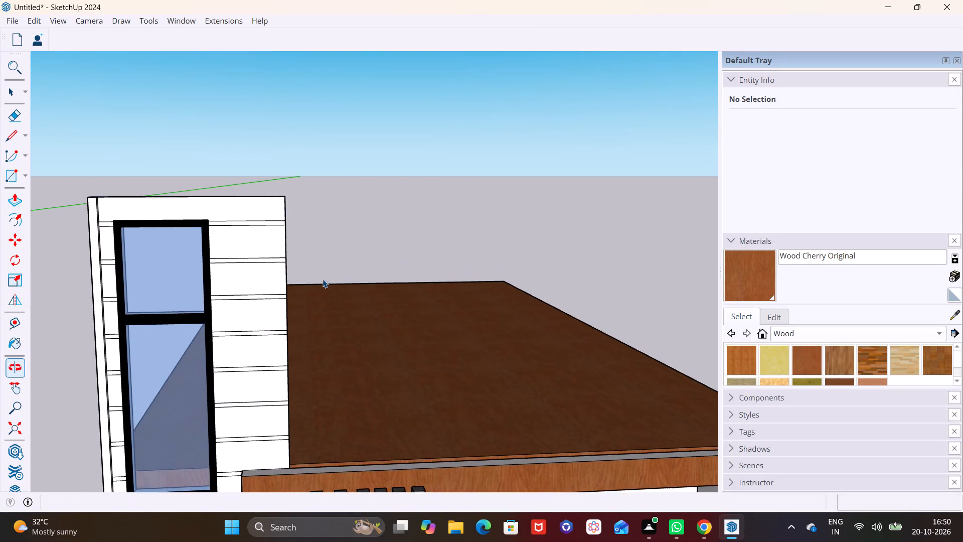
pyautogui.moveTo(292, 260); pyautogui.dragTo(285, 202, button='middle')
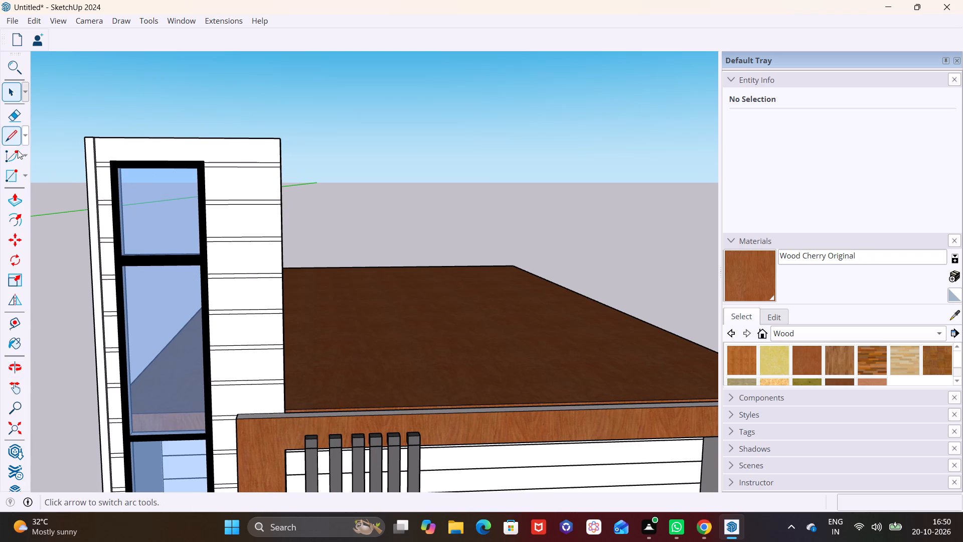
pyautogui.click(24, 172)
pyautogui.click(32, 189)
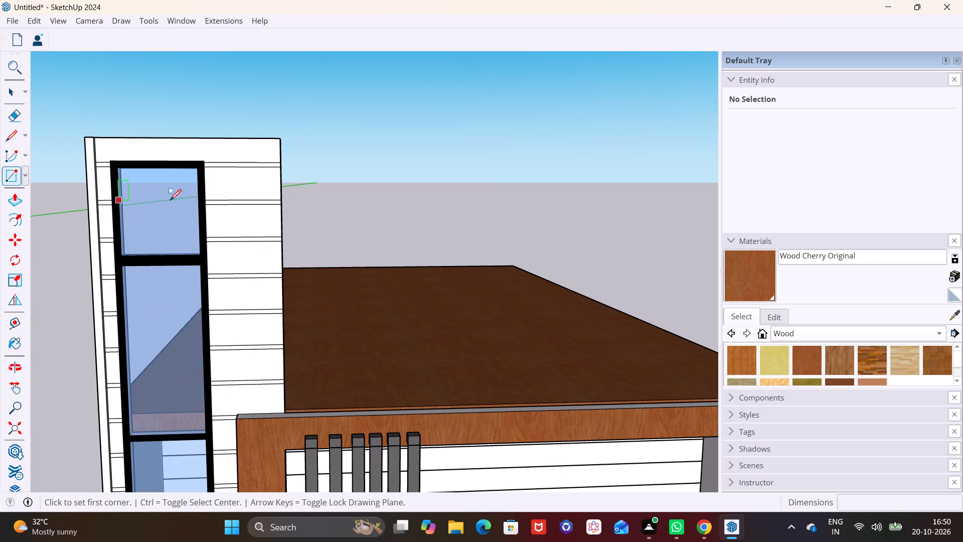
pyautogui.scroll(2, 245, 196)
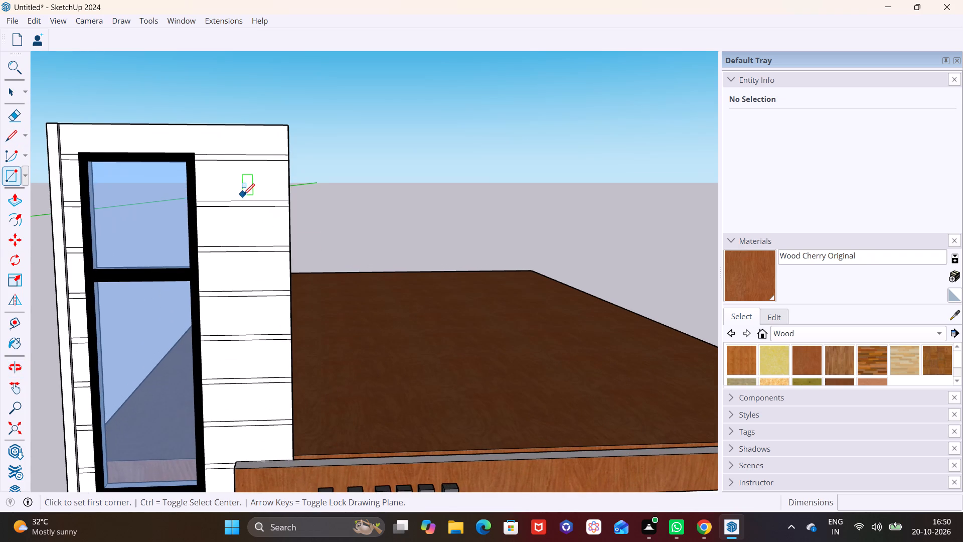
pyautogui.scroll(2, 243, 195)
pyautogui.click(224, 157)
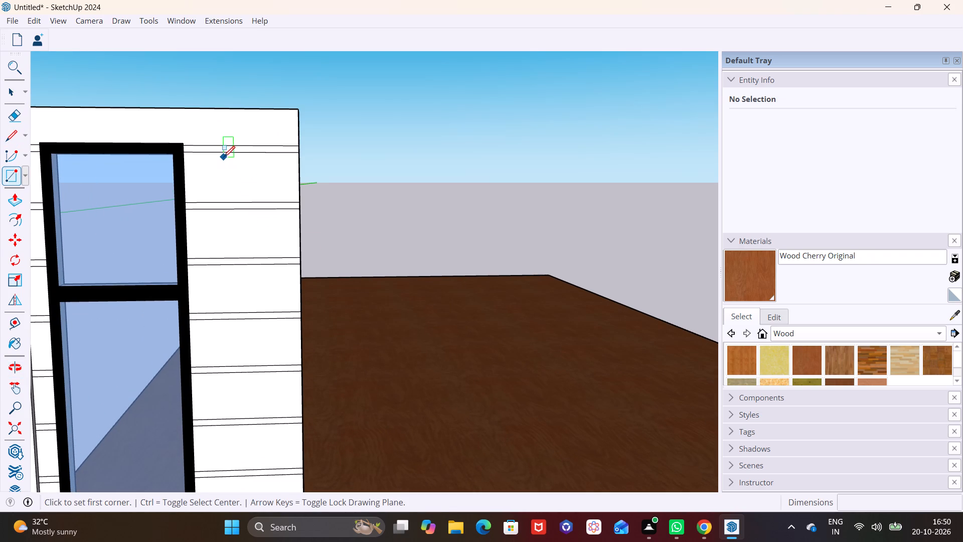
pyautogui.click(264, 194)
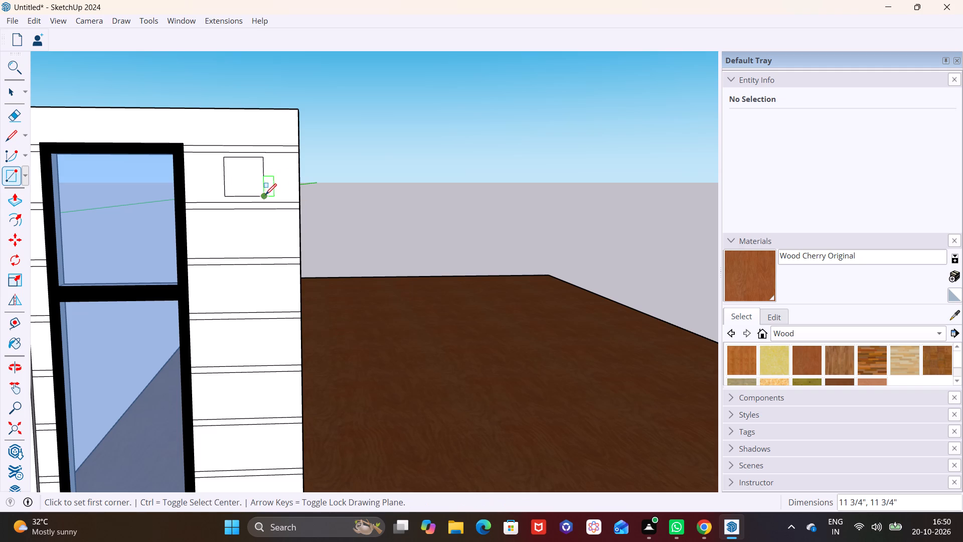
# Make the new square's face and edges into a group.
pyautogui.press('space')
pyautogui.click(257, 173)
pyautogui.click(257, 173)
pyautogui.rightClick(257, 173)
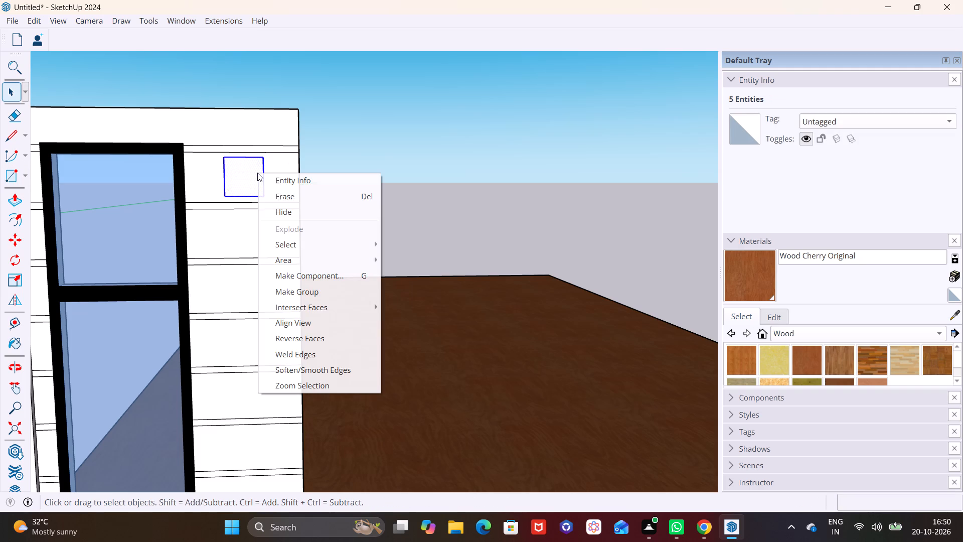
pyautogui.click(299, 292)
# Open the square's group for editing and extrude its face outward from the tower wall into a shallow block.
pyautogui.moveTo(285, 250); pyautogui.dragTo(171, 253, button='middle')
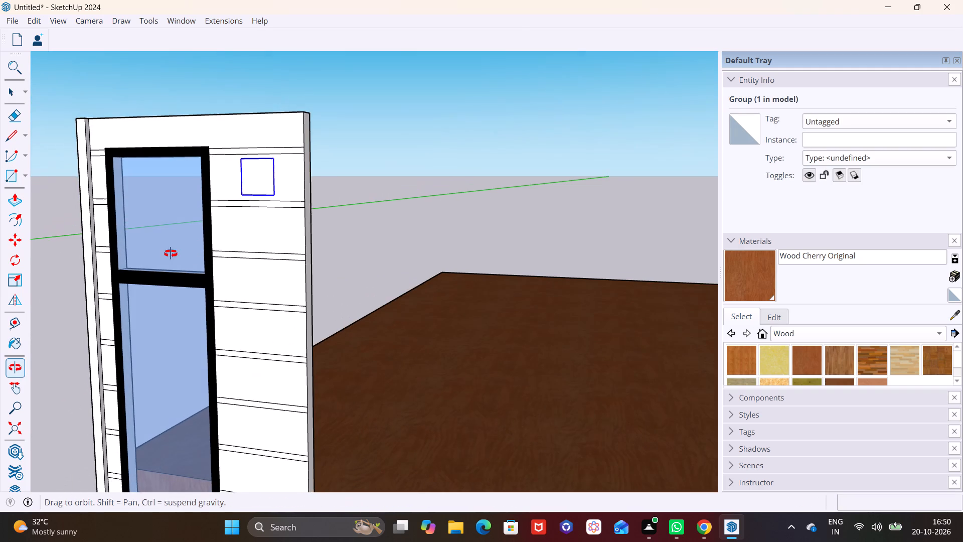
pyautogui.moveTo(171, 253); pyautogui.dragTo(170, 253, button='middle')
pyautogui.doubleClick(250, 174)
pyautogui.click(260, 176)
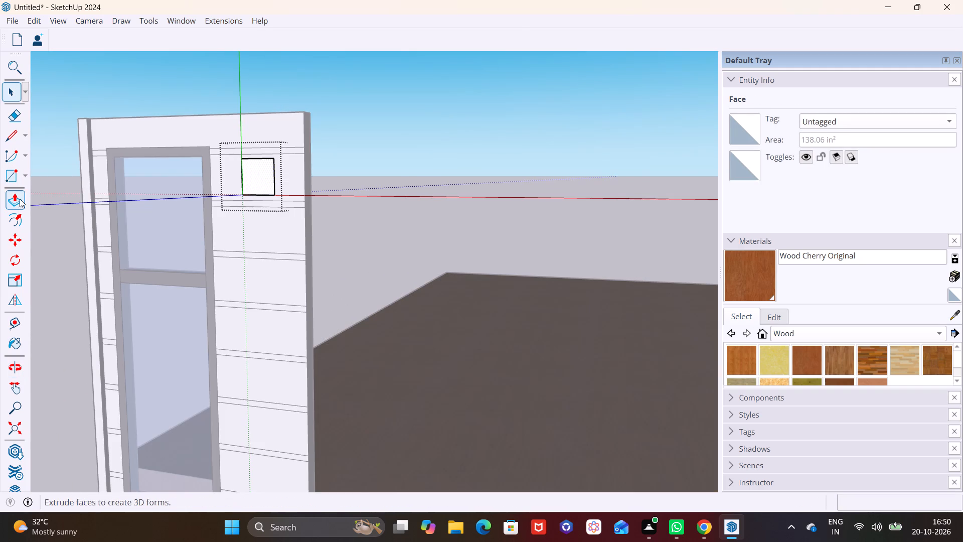
pyautogui.click(20, 199)
pyautogui.click(257, 184)
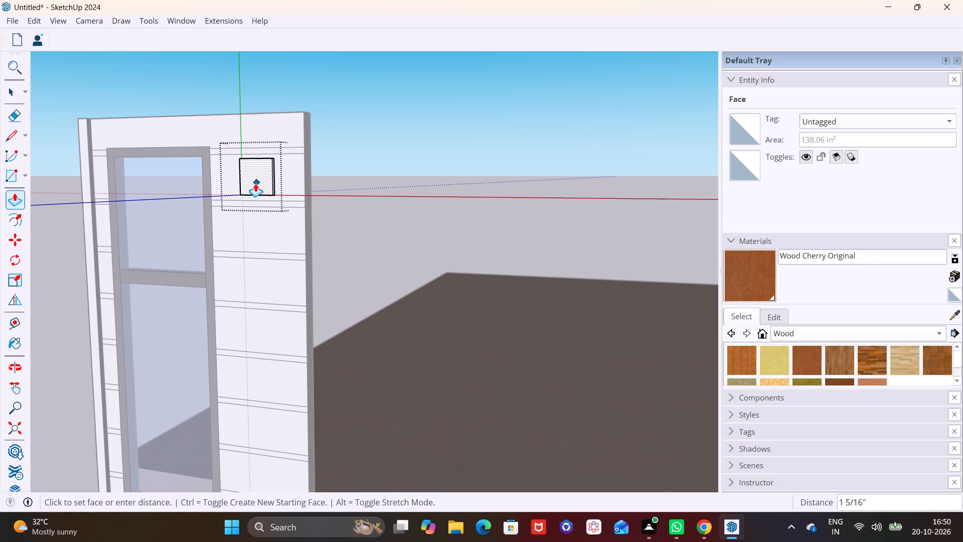
pyautogui.click(250, 185)
pyautogui.press('space')
pyautogui.click(317, 209)
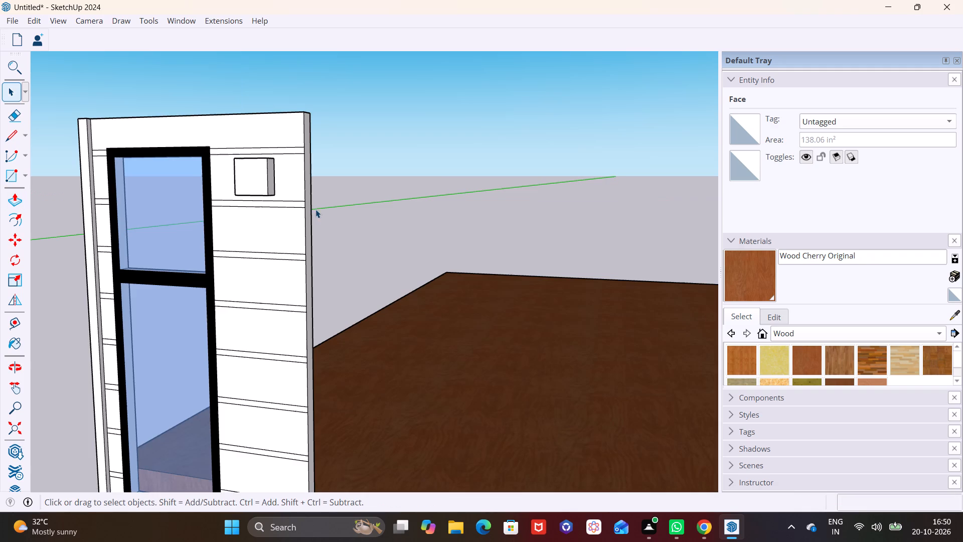
# Copy the block straight down the tower wall onto the wall strip directly below it.
pyautogui.click(258, 184)
pyautogui.press('m')
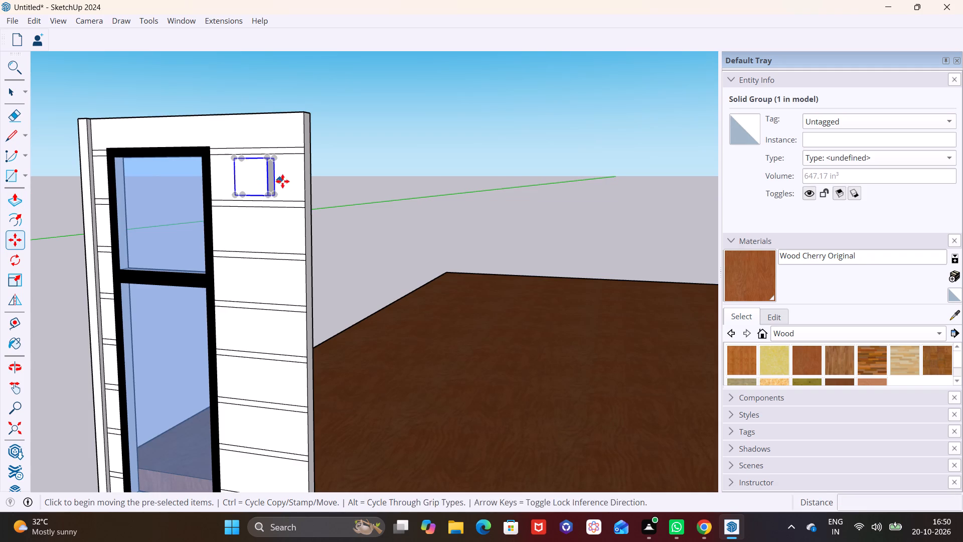
pyautogui.click(277, 193)
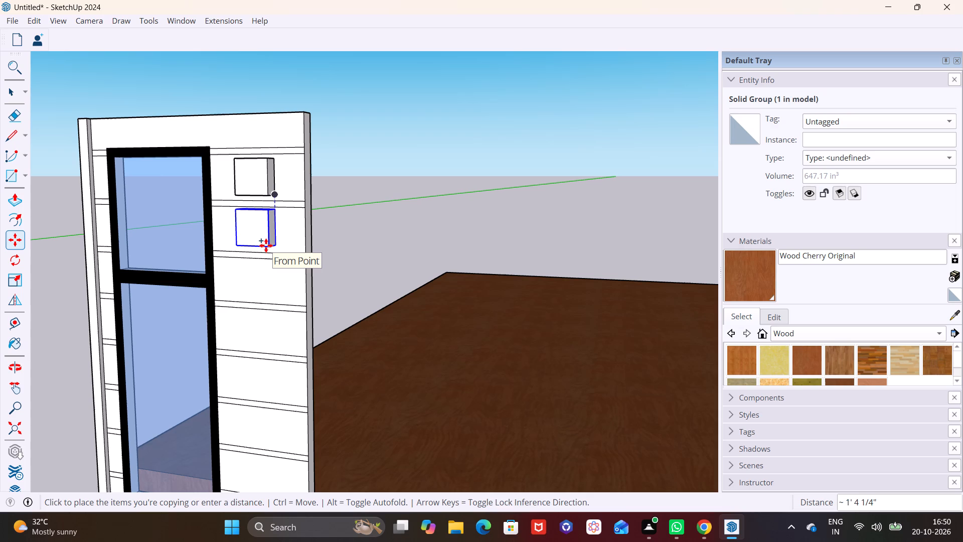
pyautogui.click(266, 247)
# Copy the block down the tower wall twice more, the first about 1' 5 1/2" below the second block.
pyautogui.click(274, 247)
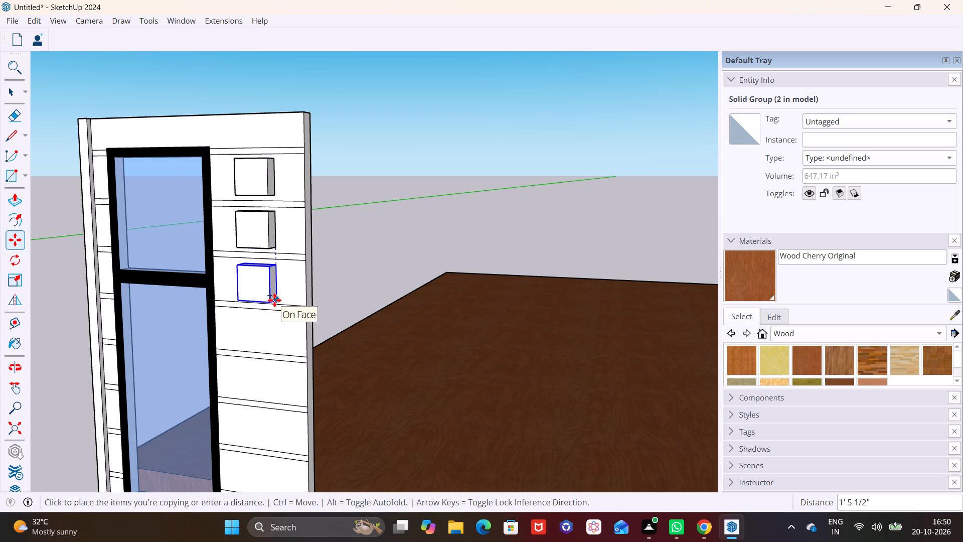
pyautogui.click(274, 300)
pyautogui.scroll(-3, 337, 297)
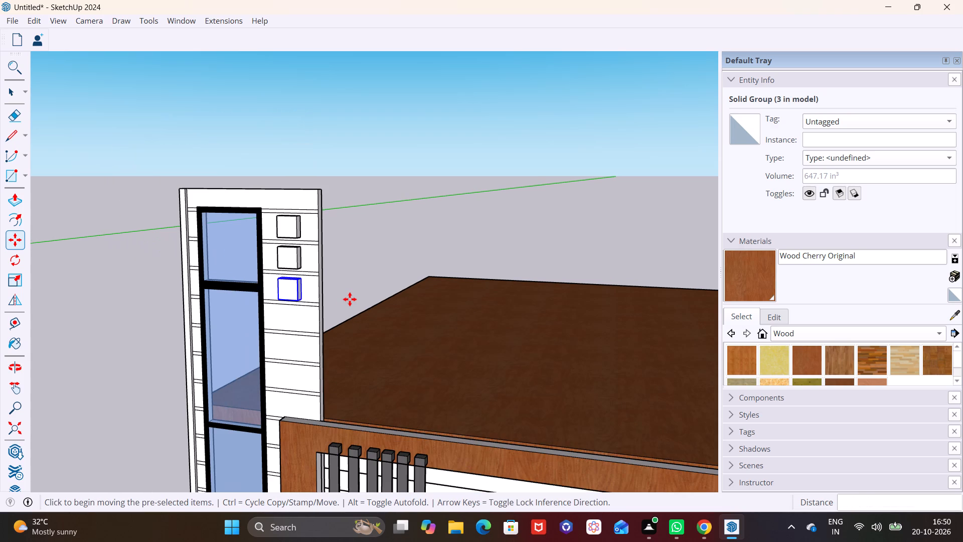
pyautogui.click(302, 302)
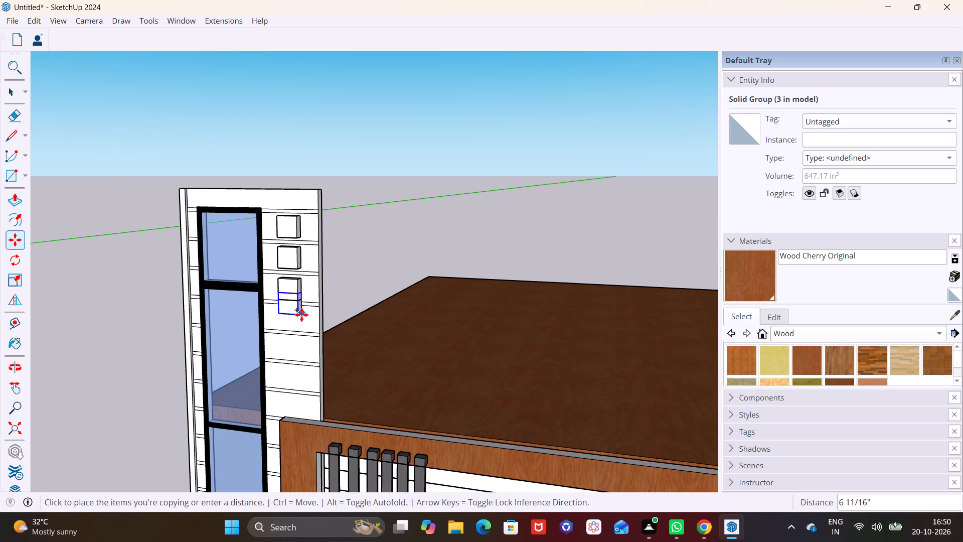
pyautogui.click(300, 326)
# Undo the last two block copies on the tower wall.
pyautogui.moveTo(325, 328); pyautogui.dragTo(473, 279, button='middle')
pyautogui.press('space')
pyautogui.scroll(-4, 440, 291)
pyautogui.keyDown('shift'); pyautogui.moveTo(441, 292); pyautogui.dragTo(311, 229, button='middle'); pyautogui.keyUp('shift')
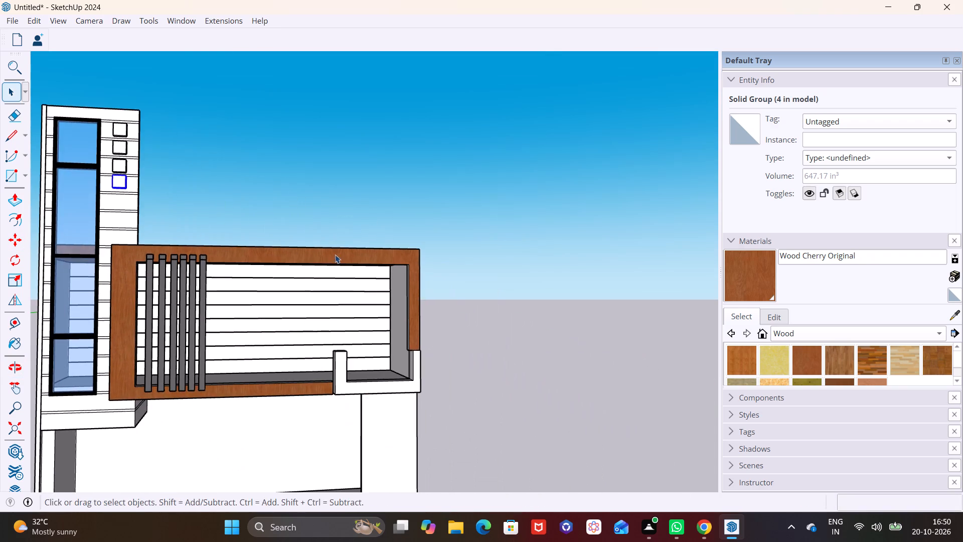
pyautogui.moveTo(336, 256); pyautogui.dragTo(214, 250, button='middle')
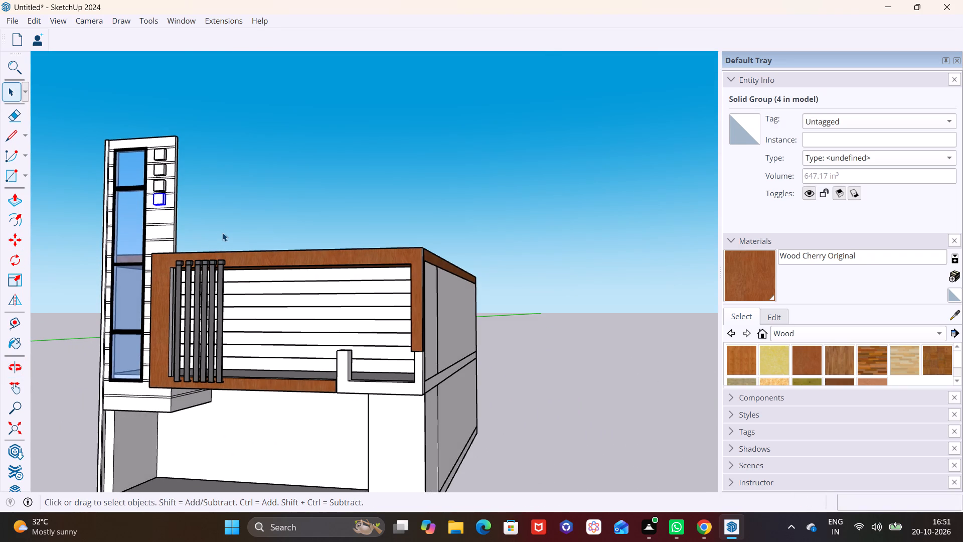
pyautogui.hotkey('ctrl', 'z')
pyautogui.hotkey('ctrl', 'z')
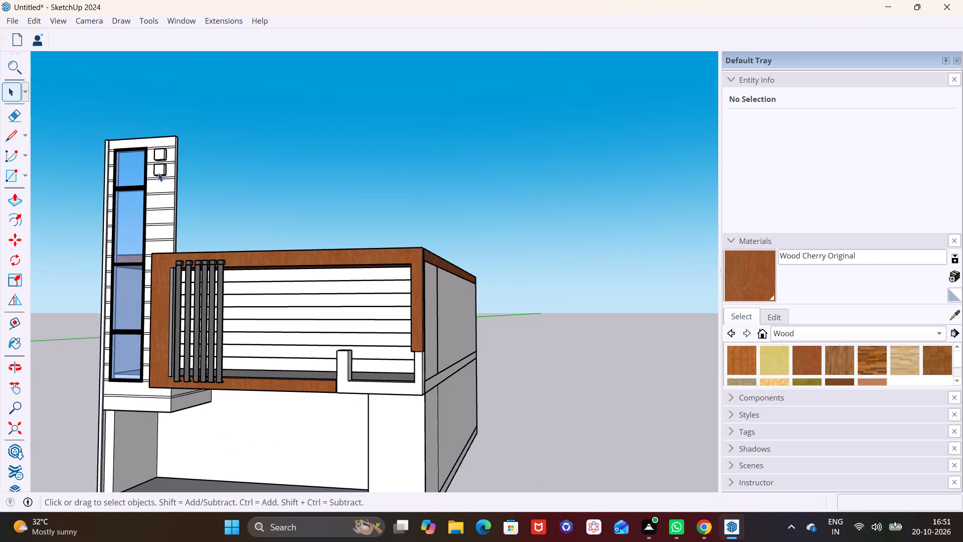
# Copy the second block about 5' 10" straight down the tower wall, to just above the cherry wood frame.
pyautogui.click(159, 170)
pyautogui.scroll(5, 159, 170)
pyautogui.press('m')
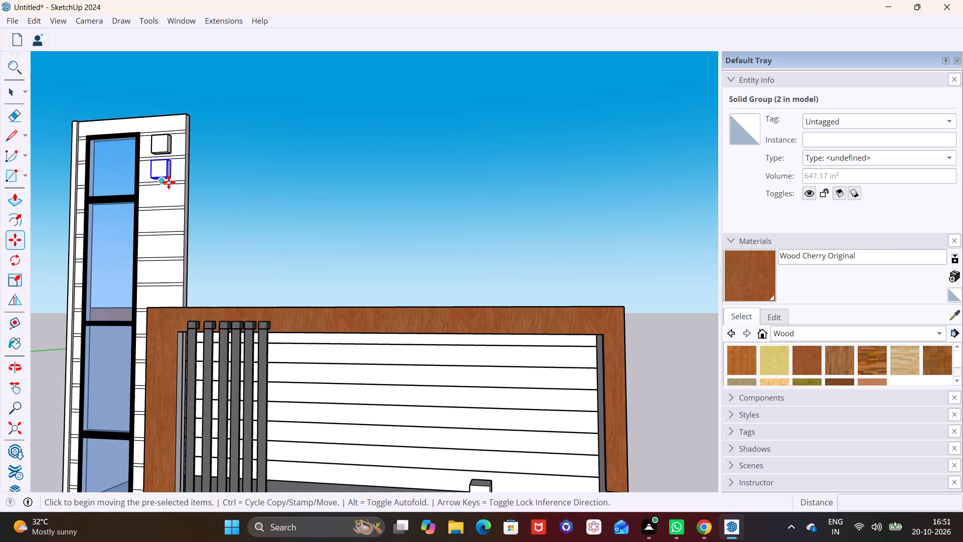
pyautogui.click(171, 179)
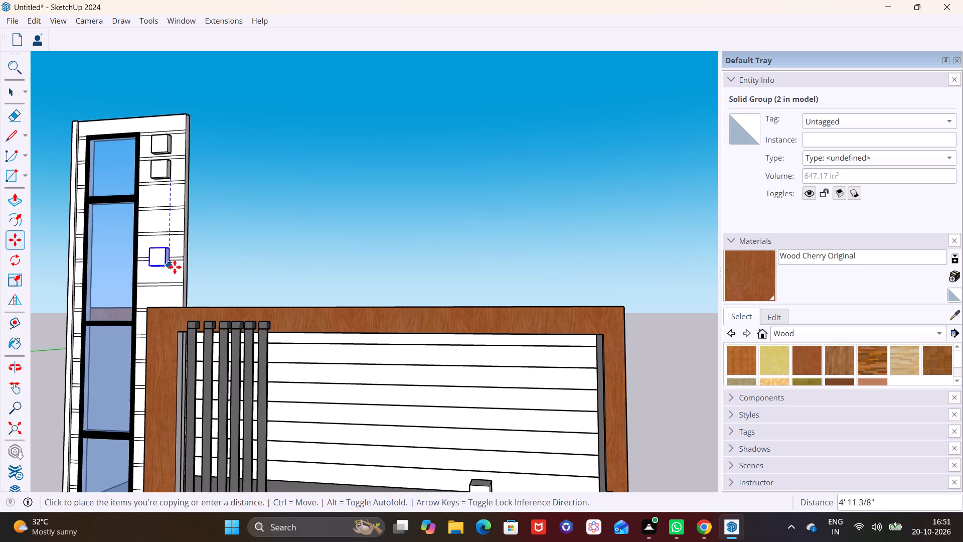
pyautogui.click(176, 280)
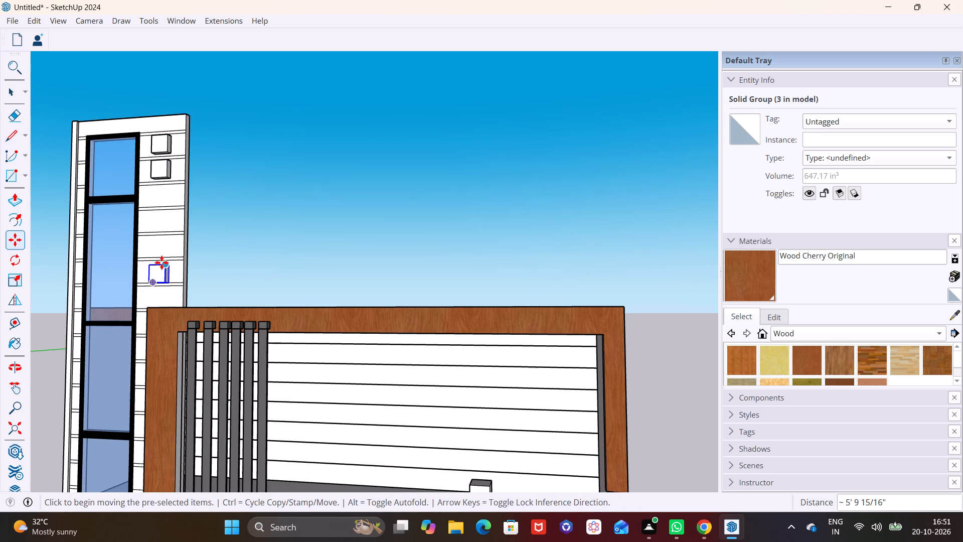
# Copy the lowest block upward three times in succession to fill the gap below the second block.
pyautogui.click(169, 265)
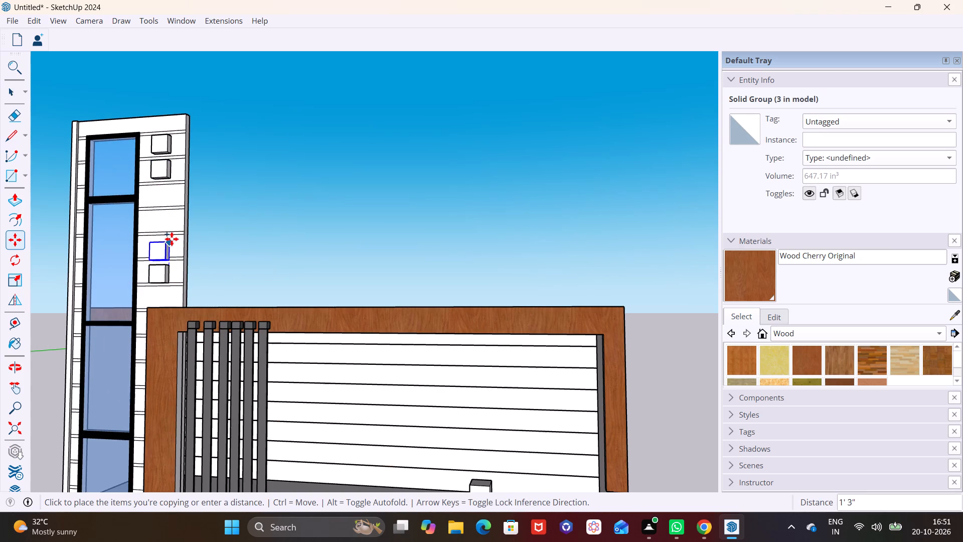
pyautogui.click(170, 238)
pyautogui.click(166, 234)
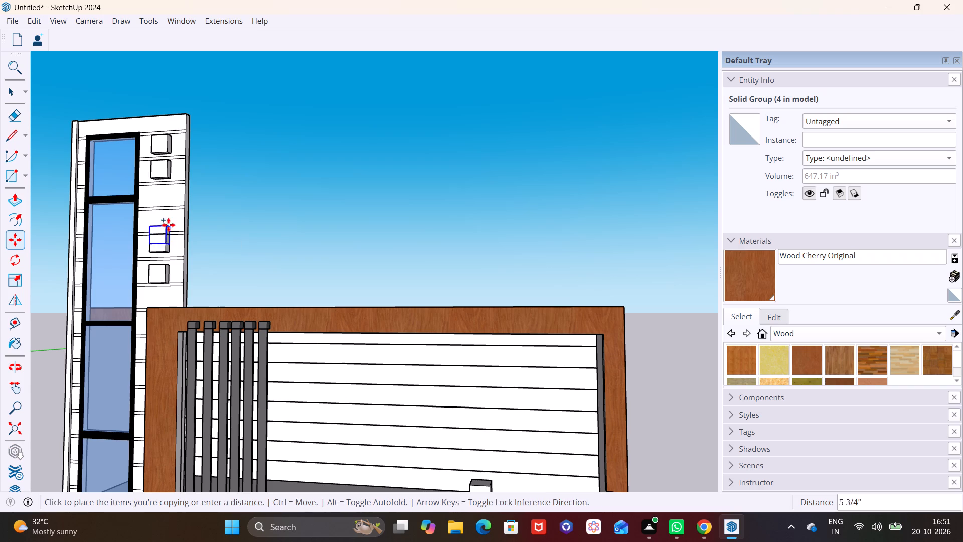
pyautogui.click(169, 214)
pyautogui.click(168, 212)
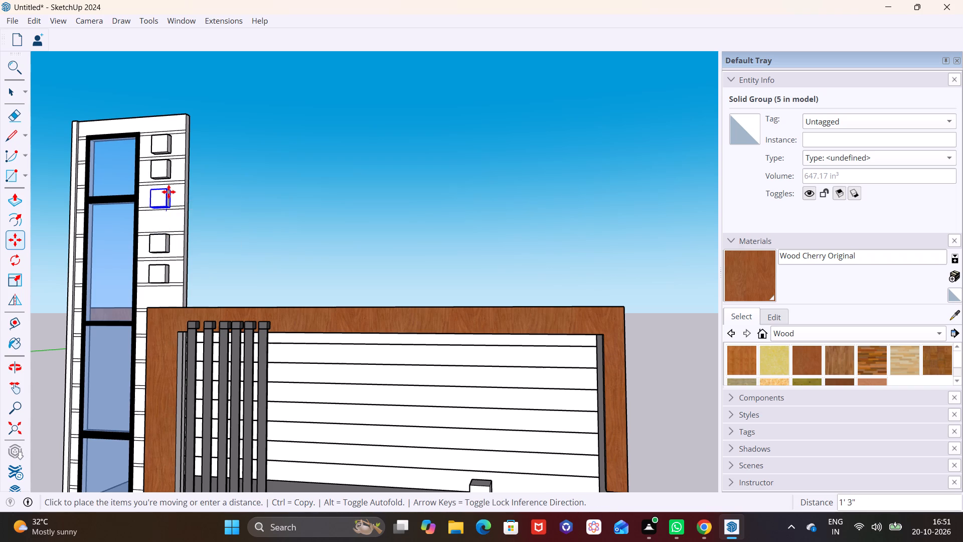
pyautogui.hotkey('ctrl', 'z')
pyautogui.click(166, 209)
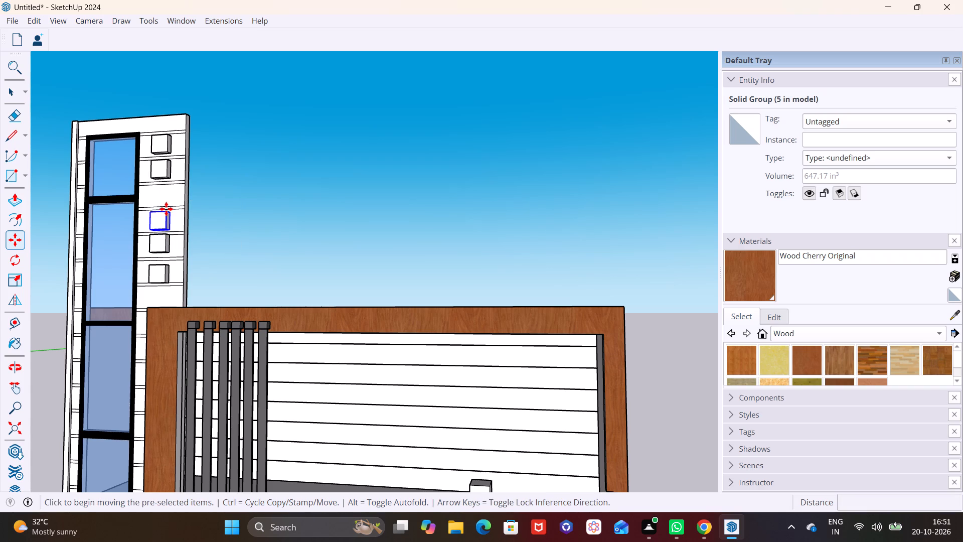
pyautogui.click(166, 191)
pyautogui.press('space')
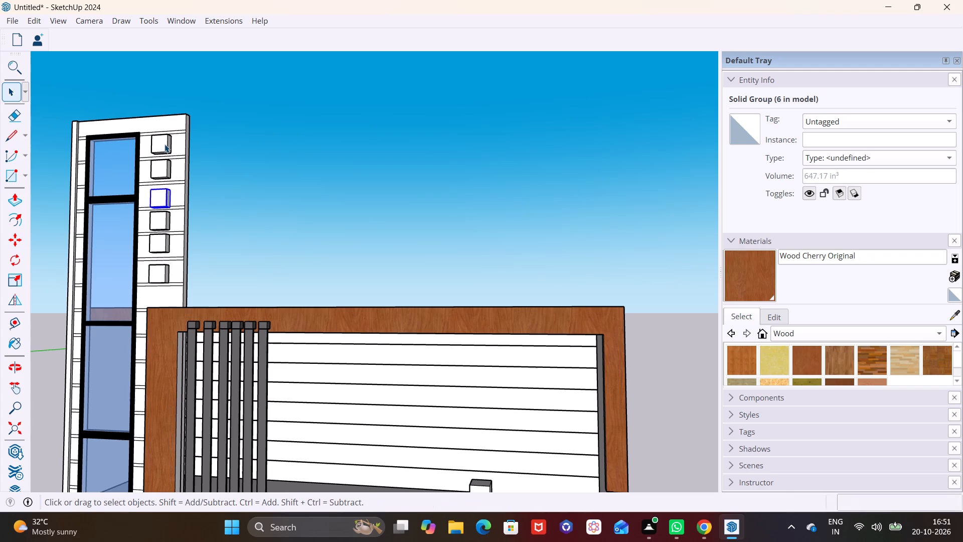
# Delete the two topmost blocks on the tower wall.
pyautogui.click(165, 144)
pyautogui.press('Delete')
pyautogui.click(165, 165)
pyautogui.press('Delete')
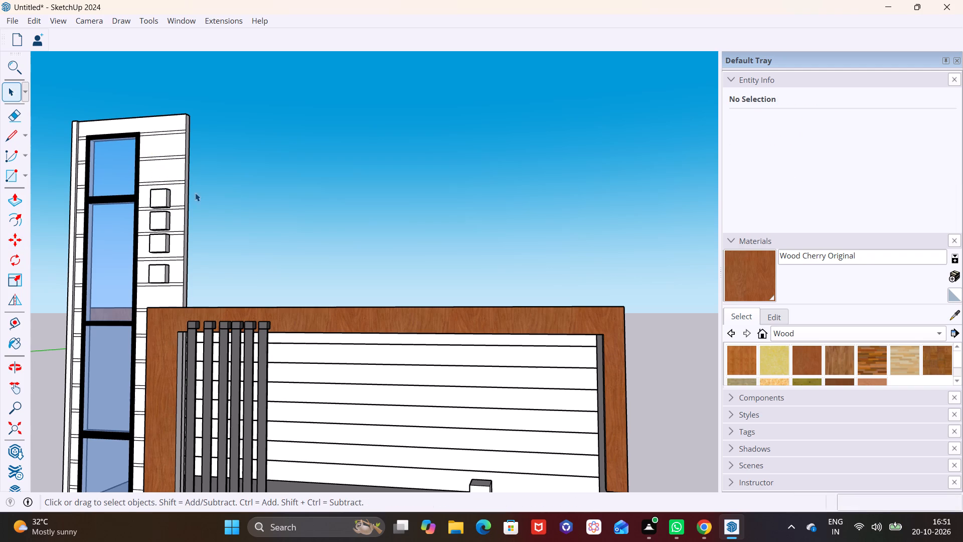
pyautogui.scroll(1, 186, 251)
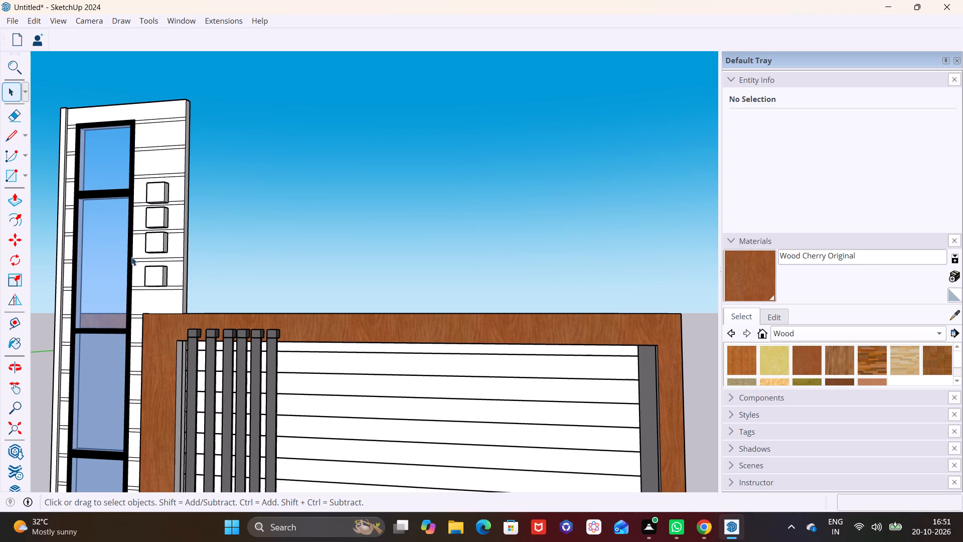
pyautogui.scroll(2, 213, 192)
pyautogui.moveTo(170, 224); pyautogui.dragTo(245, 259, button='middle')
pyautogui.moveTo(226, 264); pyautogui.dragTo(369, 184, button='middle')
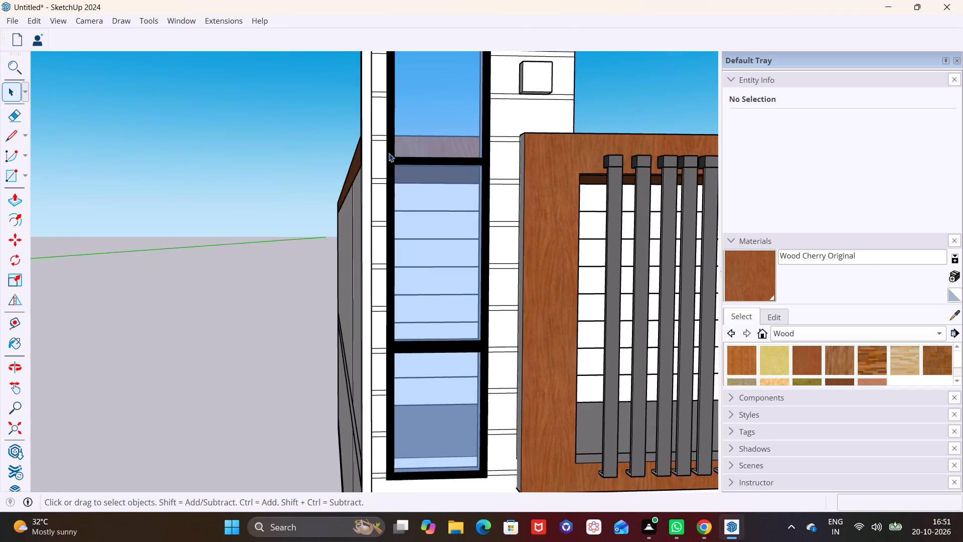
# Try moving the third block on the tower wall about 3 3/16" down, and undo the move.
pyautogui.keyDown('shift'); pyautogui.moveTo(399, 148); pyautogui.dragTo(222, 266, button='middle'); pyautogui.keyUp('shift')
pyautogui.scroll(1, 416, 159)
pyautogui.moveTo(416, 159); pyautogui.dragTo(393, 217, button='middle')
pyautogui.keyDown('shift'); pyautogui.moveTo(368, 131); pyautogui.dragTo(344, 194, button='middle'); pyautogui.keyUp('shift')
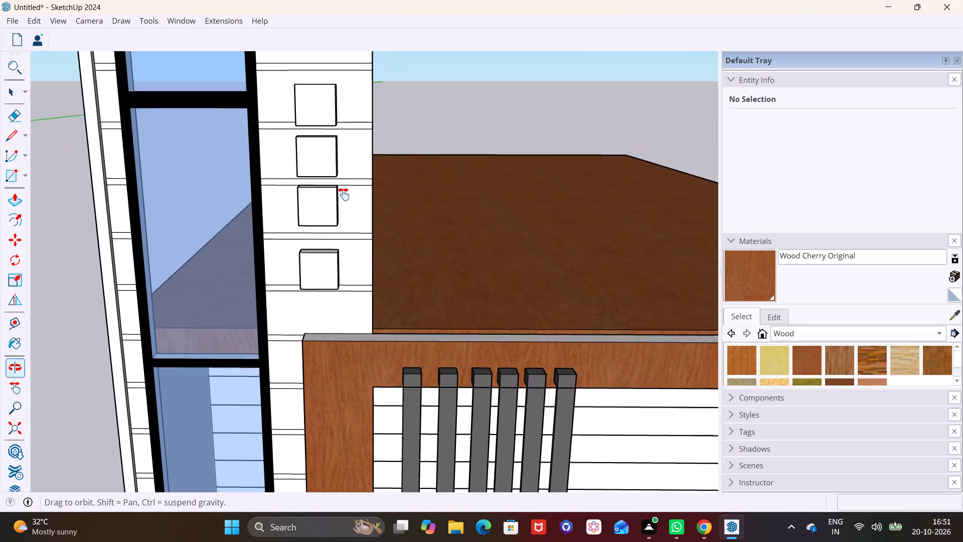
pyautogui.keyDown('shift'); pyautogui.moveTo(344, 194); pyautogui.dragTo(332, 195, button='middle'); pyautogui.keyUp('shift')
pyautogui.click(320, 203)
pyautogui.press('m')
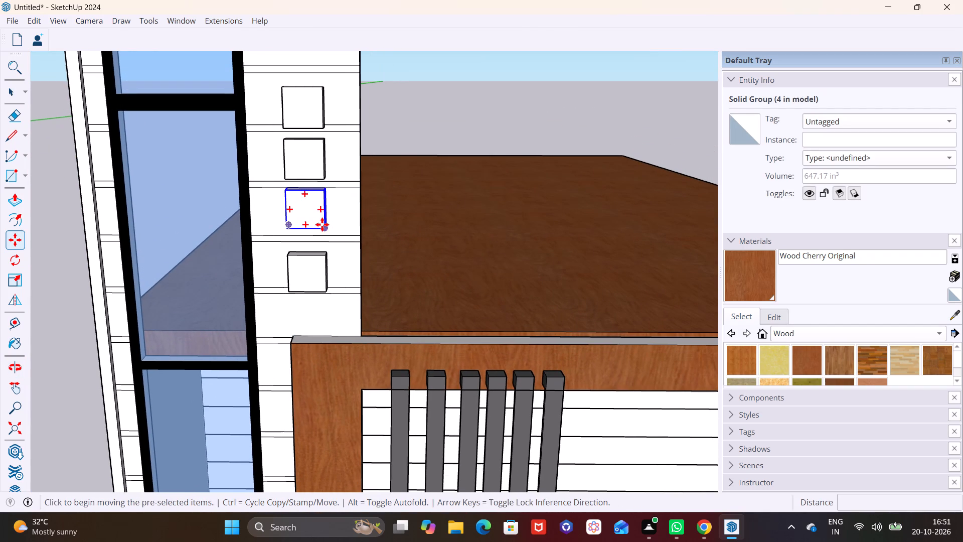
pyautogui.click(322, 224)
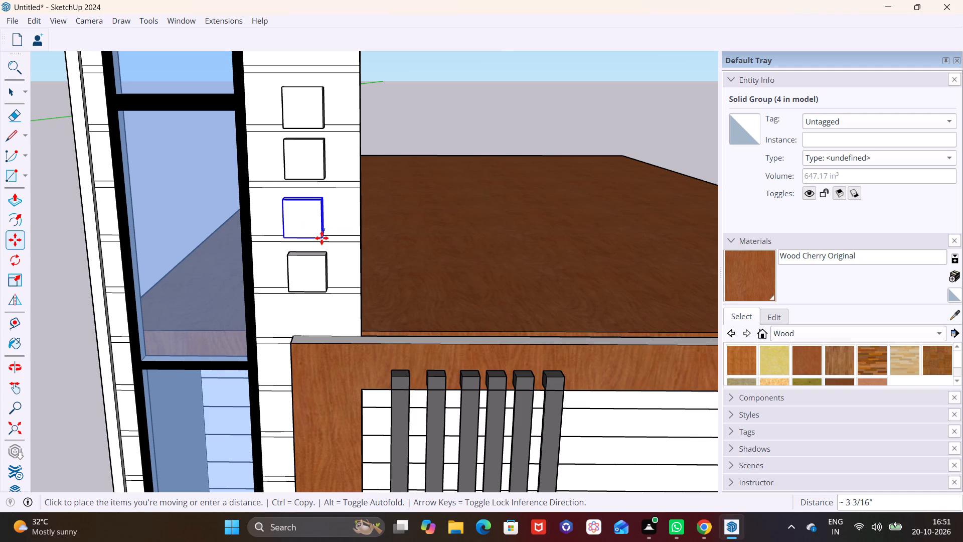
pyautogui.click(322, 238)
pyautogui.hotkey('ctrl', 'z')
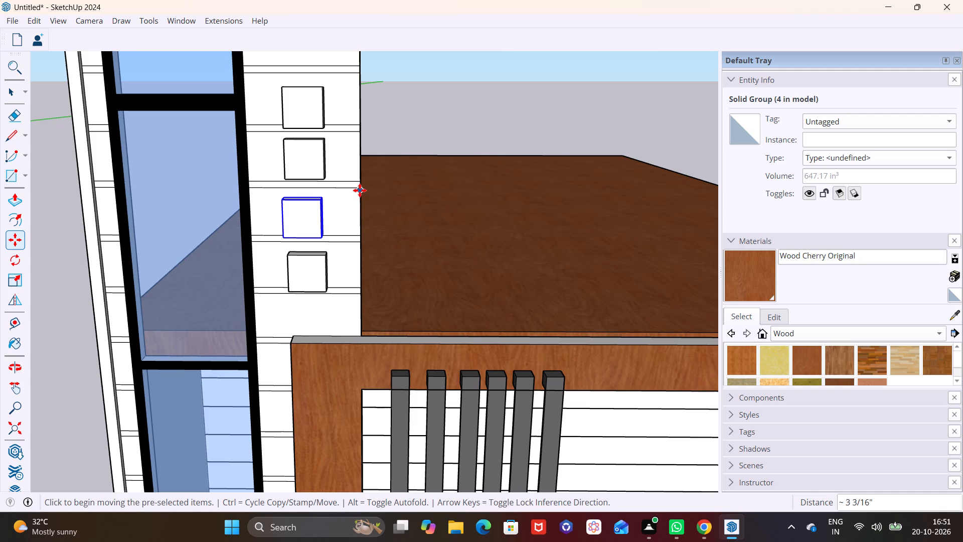
# Move the third block on the tower wall slightly straight down, closer to the lowest block.
pyautogui.moveTo(348, 195); pyautogui.dragTo(272, 204, button='middle')
pyautogui.scroll(2, 276, 204)
pyautogui.keyDown('shift'); pyautogui.moveTo(286, 203); pyautogui.dragTo(272, 161, button='middle'); pyautogui.keyUp('shift')
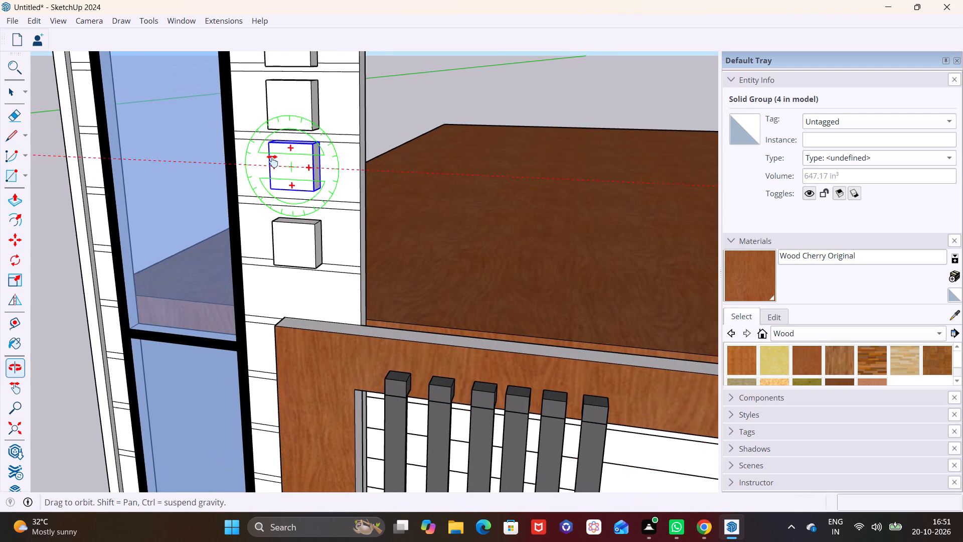
pyautogui.keyDown('shift'); pyautogui.moveTo(272, 161); pyautogui.dragTo(272, 160, button='middle'); pyautogui.keyUp('shift')
pyautogui.click(324, 186)
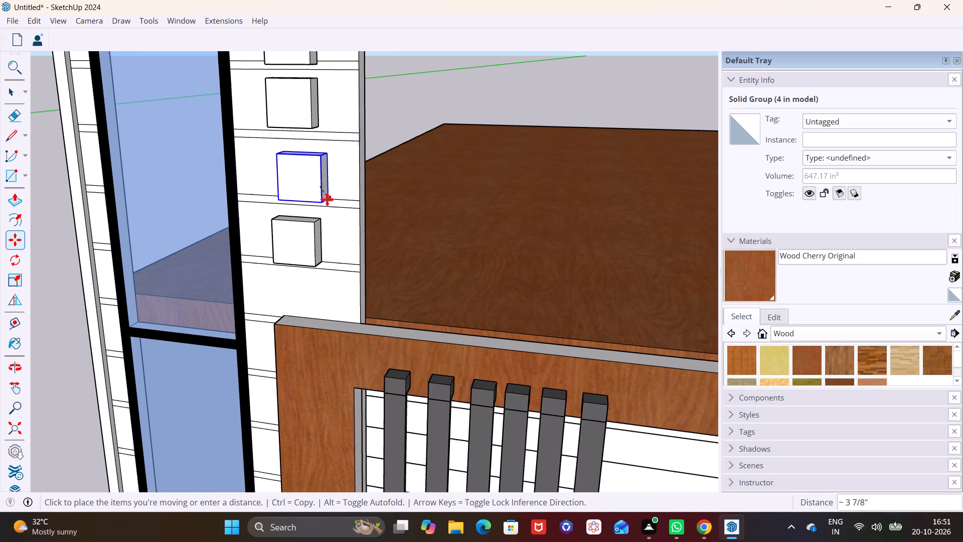
pyautogui.click(327, 199)
pyautogui.press('space')
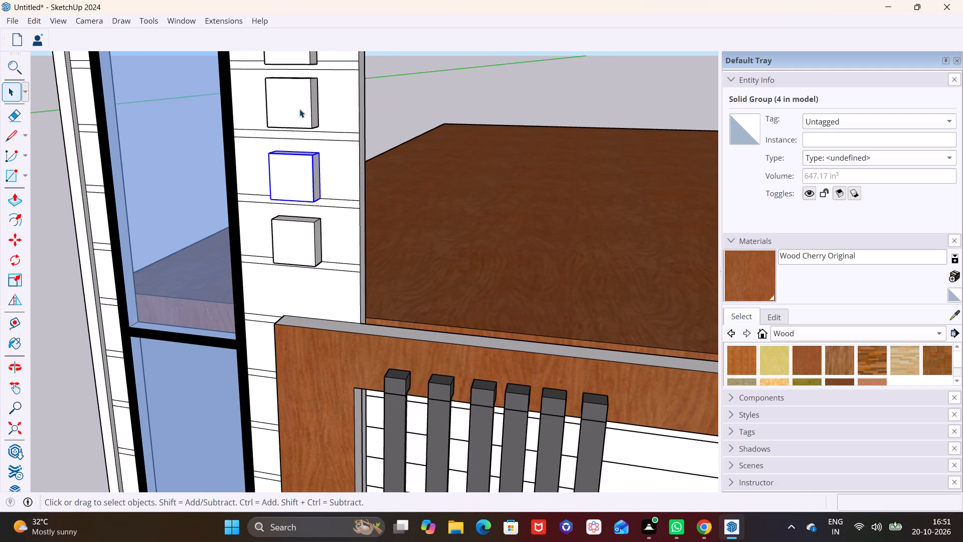
# Move the second block on the tower wall slightly straight down, towards the third block.
pyautogui.click(299, 109)
pyautogui.press('m')
pyautogui.click(319, 126)
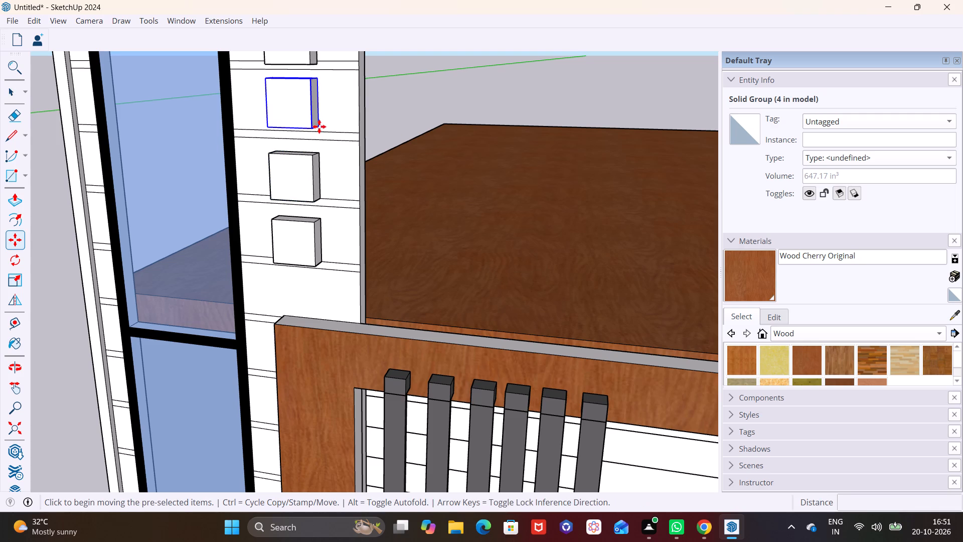
pyautogui.click(323, 138)
pyautogui.scroll(-4, 349, 137)
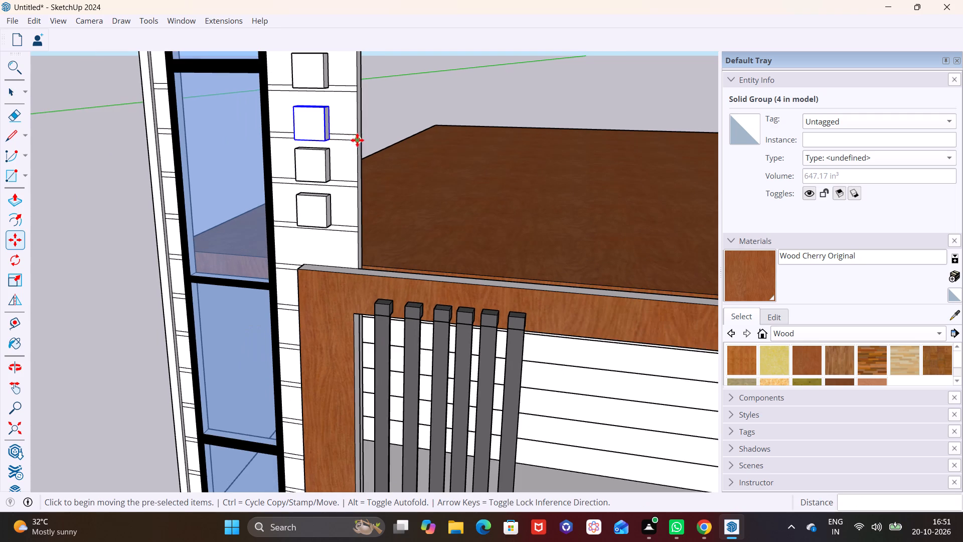
pyautogui.scroll(3, 301, 71)
pyautogui.scroll(-2, 339, 82)
# Move the topmost block on the tower wall slightly straight down to even out its spacing from the second block.
pyautogui.press('space')
pyautogui.press('space')
pyautogui.moveTo(362, 92); pyautogui.dragTo(333, 141, button='middle')
pyautogui.keyDown('shift'); pyautogui.moveTo(338, 123); pyautogui.dragTo(316, 175, button='middle'); pyautogui.keyUp('shift')
pyautogui.click(293, 145)
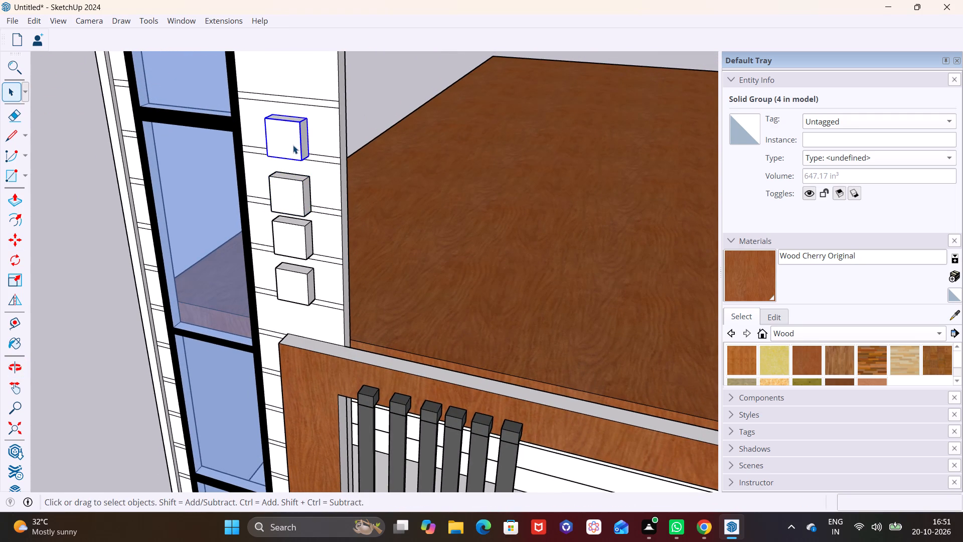
pyautogui.press('m')
pyautogui.click(311, 156)
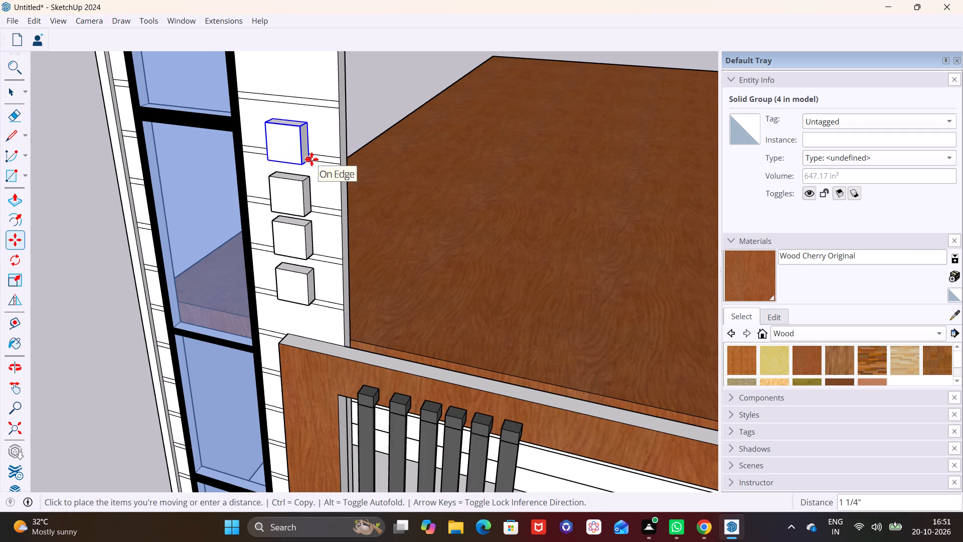
pyautogui.click(311, 163)
pyautogui.scroll(-2, 326, 161)
pyautogui.moveTo(340, 155); pyautogui.dragTo(414, 108, button='middle')
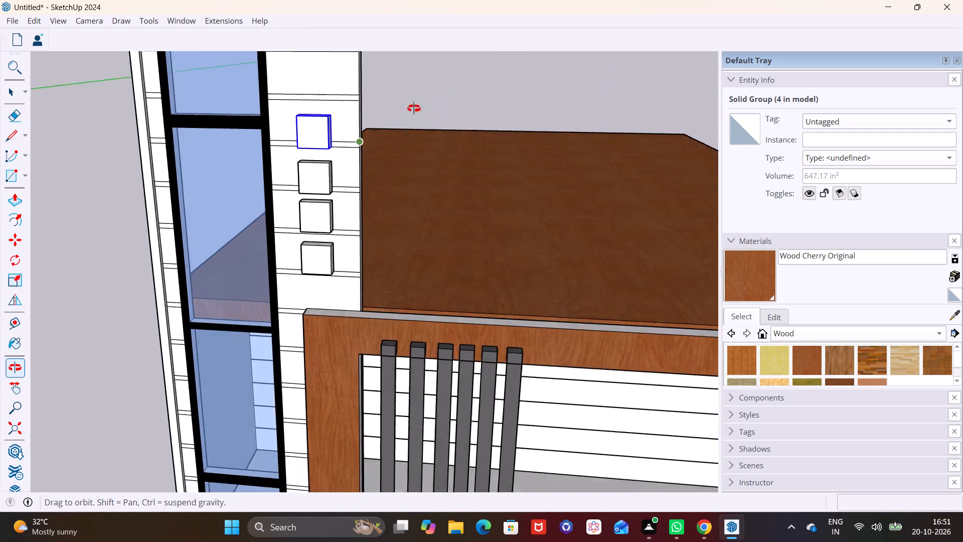
pyautogui.moveTo(414, 108); pyautogui.dragTo(425, 73, button='middle')
pyautogui.scroll(-2, 382, 128)
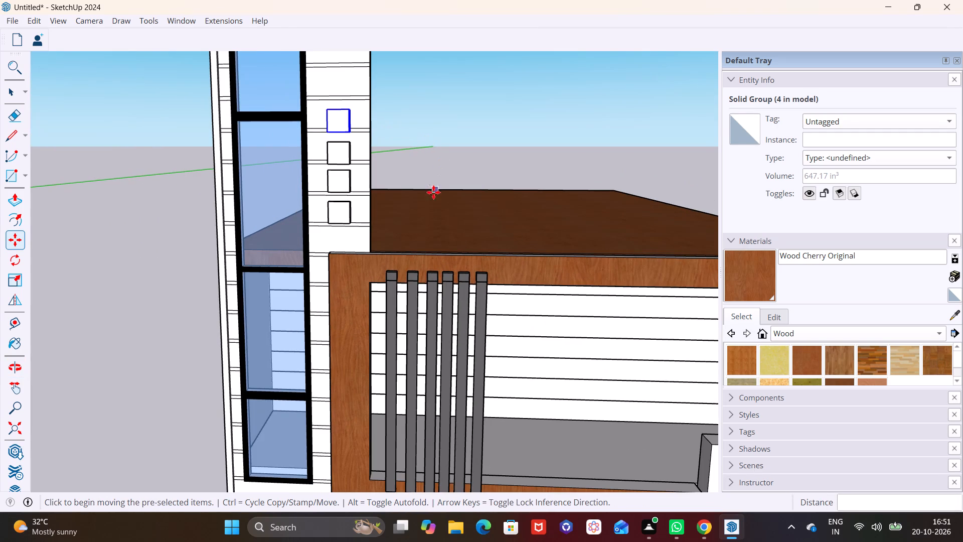
pyautogui.press('space')
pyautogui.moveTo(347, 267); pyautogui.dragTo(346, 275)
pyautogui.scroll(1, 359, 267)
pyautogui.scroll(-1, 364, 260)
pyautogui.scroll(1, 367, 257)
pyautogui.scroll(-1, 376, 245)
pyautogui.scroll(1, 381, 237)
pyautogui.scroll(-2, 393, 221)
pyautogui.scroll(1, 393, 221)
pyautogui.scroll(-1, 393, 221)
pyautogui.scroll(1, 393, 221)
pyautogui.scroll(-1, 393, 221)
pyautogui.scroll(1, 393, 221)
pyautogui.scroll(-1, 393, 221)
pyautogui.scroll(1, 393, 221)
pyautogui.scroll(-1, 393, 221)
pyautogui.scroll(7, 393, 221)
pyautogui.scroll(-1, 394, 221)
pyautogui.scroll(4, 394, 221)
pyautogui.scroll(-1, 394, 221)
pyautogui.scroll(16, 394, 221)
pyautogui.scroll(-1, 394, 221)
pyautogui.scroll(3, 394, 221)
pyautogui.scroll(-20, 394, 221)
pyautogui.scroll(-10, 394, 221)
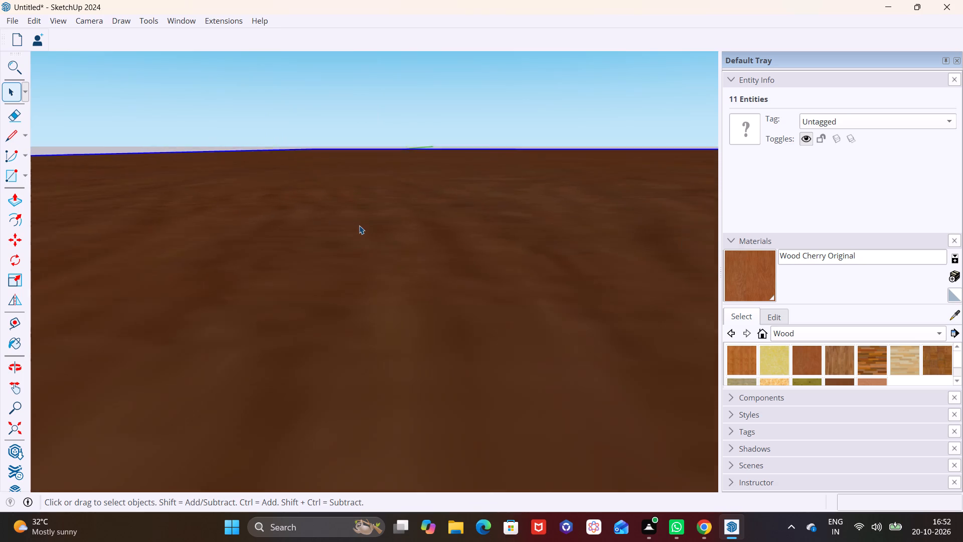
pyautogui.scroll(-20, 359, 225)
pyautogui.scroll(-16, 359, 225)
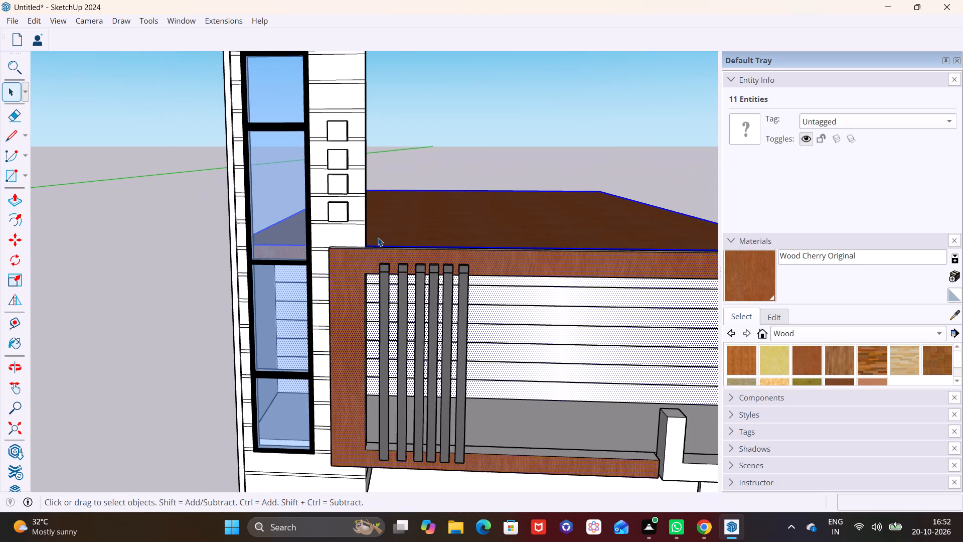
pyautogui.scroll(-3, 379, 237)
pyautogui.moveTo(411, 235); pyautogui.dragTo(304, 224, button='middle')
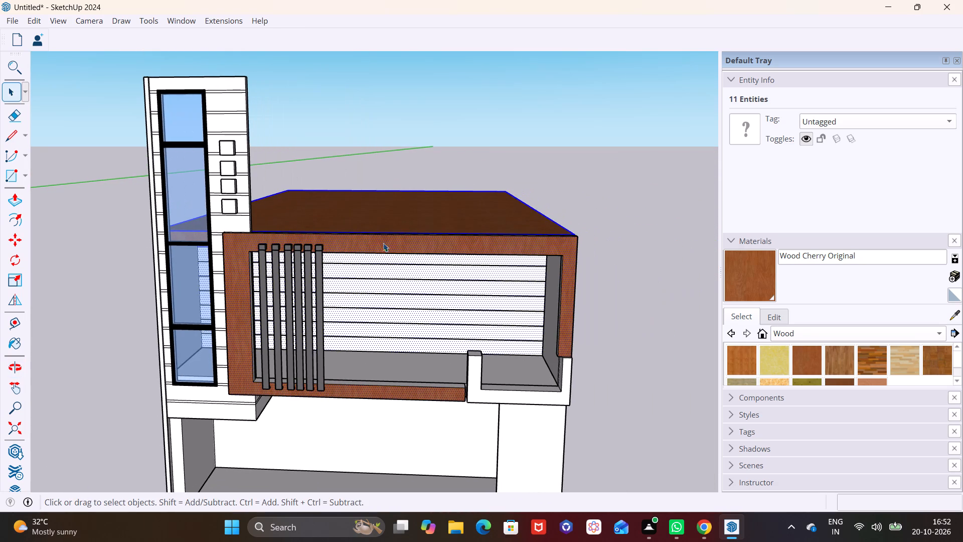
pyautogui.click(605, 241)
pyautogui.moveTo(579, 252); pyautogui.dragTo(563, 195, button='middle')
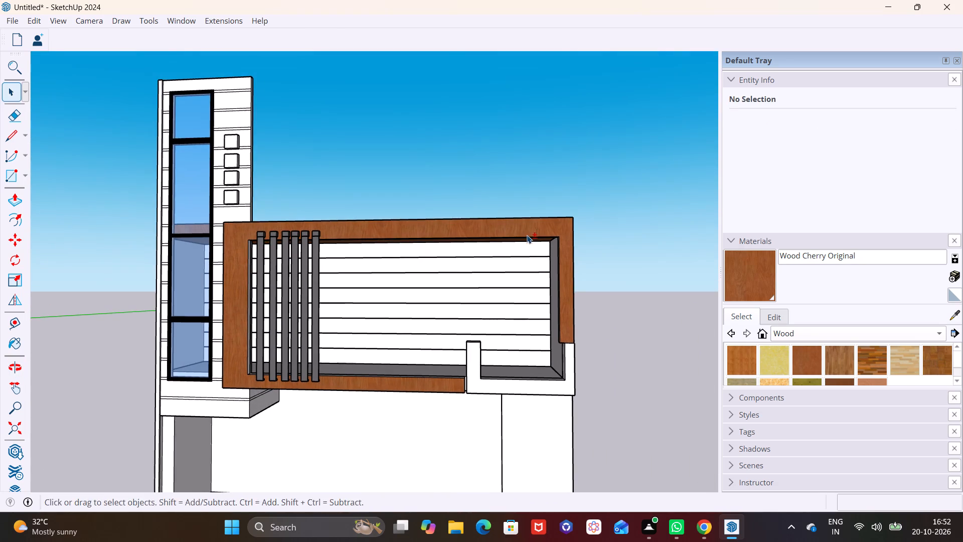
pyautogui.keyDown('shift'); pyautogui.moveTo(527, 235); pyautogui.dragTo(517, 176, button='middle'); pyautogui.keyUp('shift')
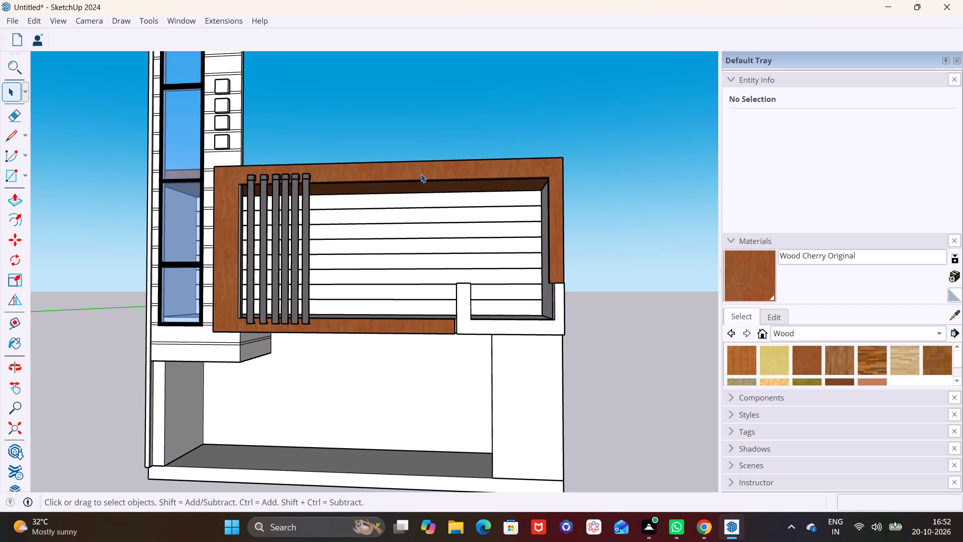
# Open 3D Warehouse and search it for "DOORS".
pyautogui.click(191, 23)
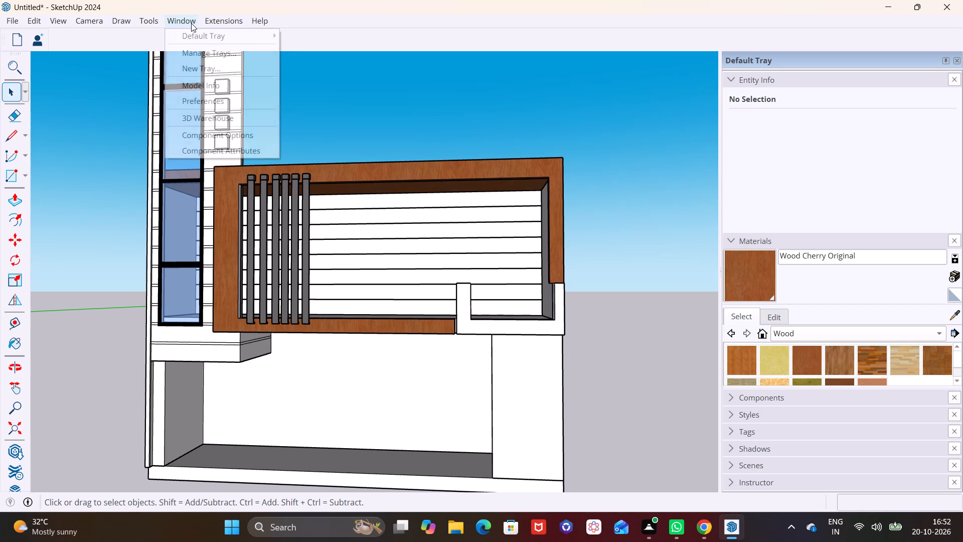
pyautogui.click(223, 118)
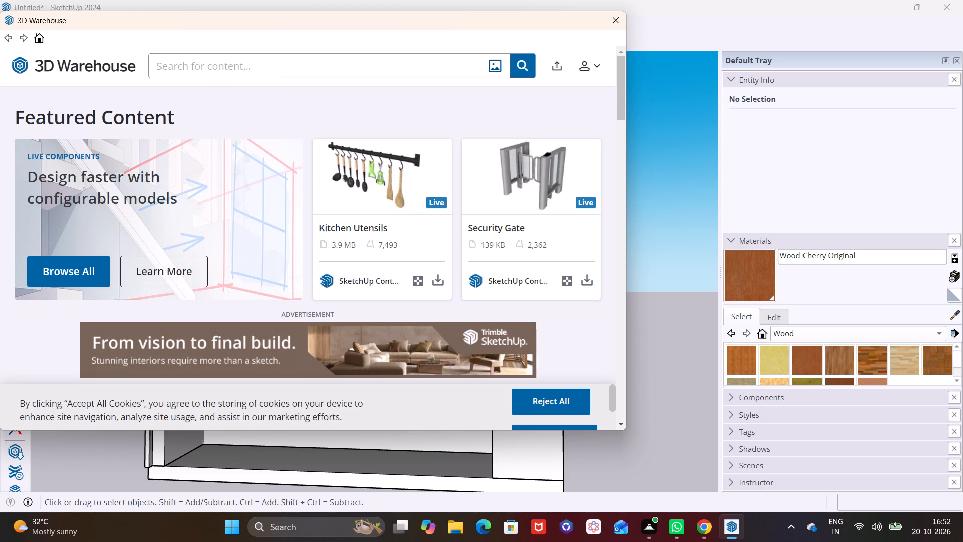
pyautogui.click(284, 61)
pyautogui.write('DOORS')
pyautogui.press('Return')
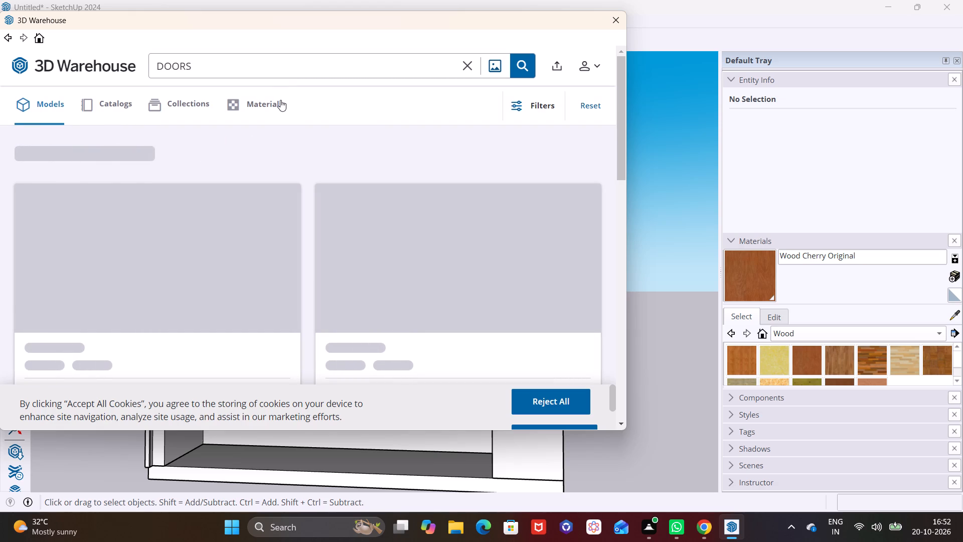
# Load the dark brown door with the vertical glass strip directly into the model and place it on the upper-floor balcony.
pyautogui.scroll(-9, 294, 259)
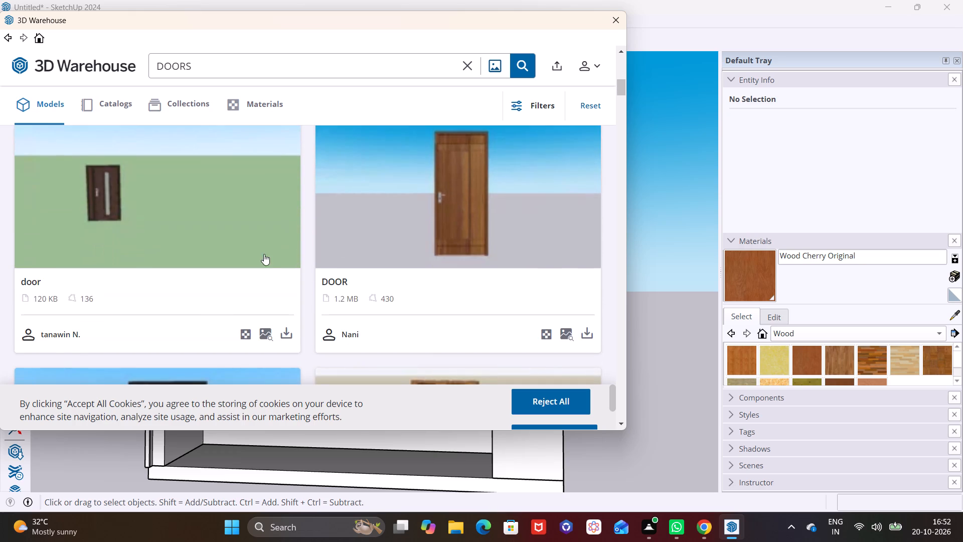
pyautogui.click(285, 329)
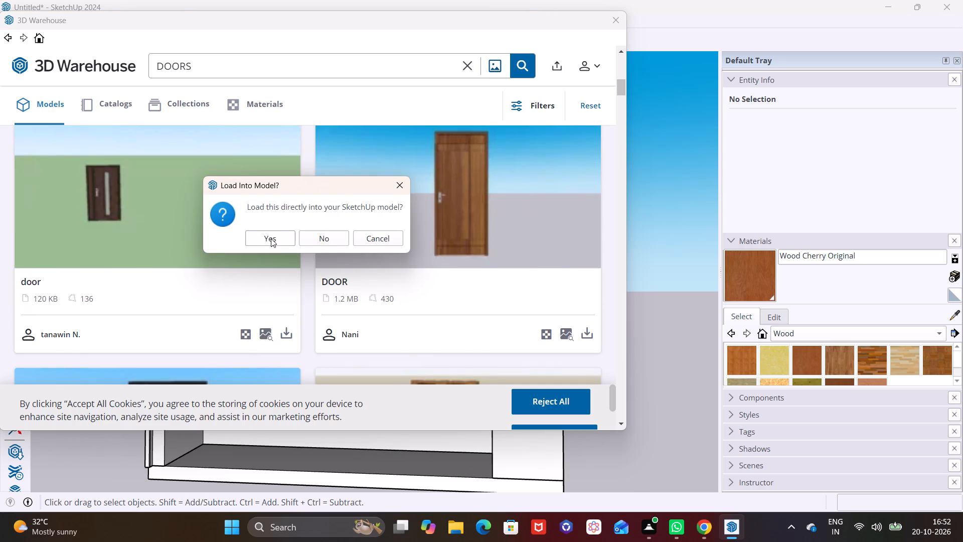
pyautogui.click(271, 238)
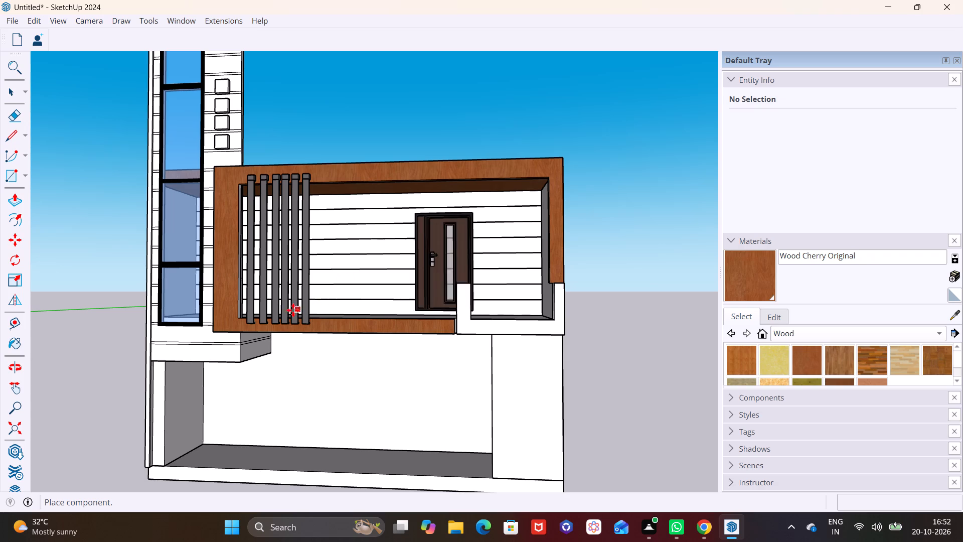
pyautogui.click(302, 309)
# Copy the balcony door about 20' down to the ground-floor porch, against the back wall near its inner corner beside the tower.
pyautogui.moveTo(423, 275); pyautogui.dragTo(212, 319, button='middle')
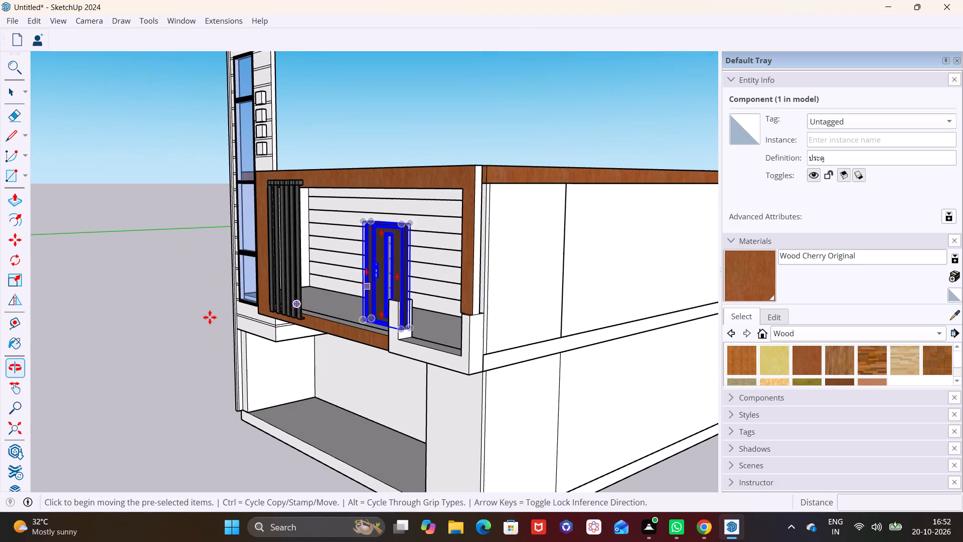
pyautogui.keyDown('shift'); pyautogui.moveTo(357, 318); pyautogui.dragTo(359, 226, button='middle'); pyautogui.keyUp('shift')
pyautogui.moveTo(375, 249); pyautogui.dragTo(436, 264, button='middle')
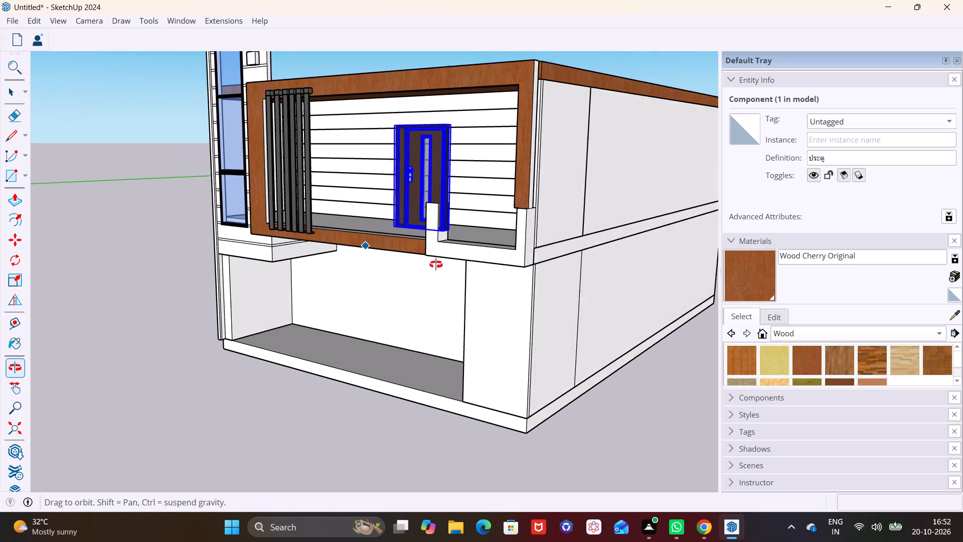
pyautogui.moveTo(436, 264); pyautogui.dragTo(443, 264, button='middle')
pyautogui.click(400, 224)
pyautogui.press('m')
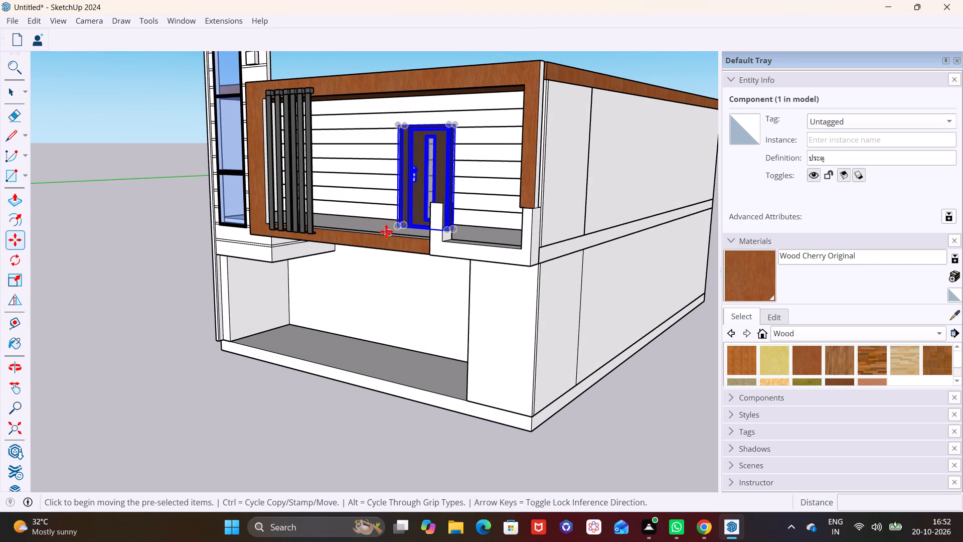
pyautogui.click(398, 220)
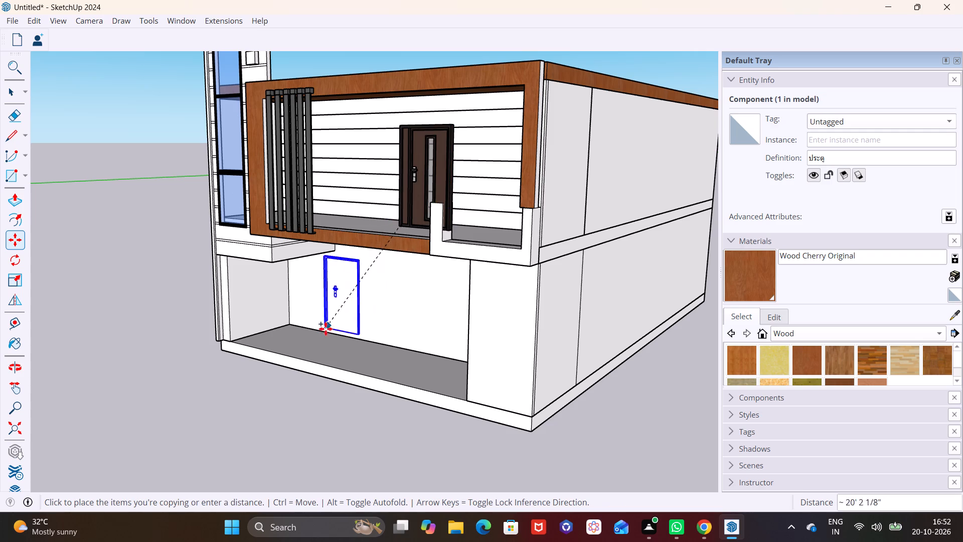
pyautogui.moveTo(342, 322); pyautogui.dragTo(337, 292, button='middle')
pyautogui.scroll(6, 336, 290)
pyautogui.click(288, 390)
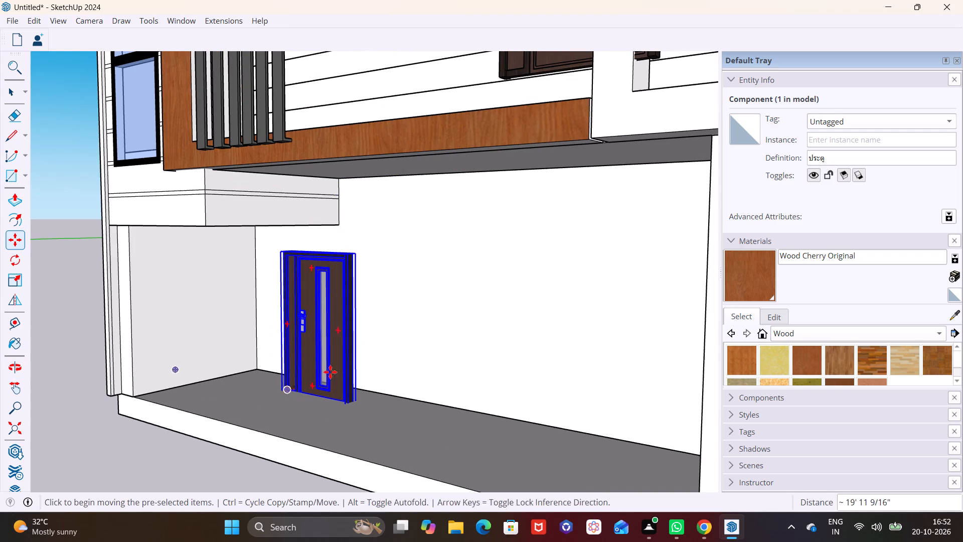
pyautogui.press('space')
# Move the upper-floor balcony door about 6' 1" back so its base meets the grooved rear wall.
pyautogui.moveTo(407, 298); pyautogui.dragTo(310, 338, button='middle')
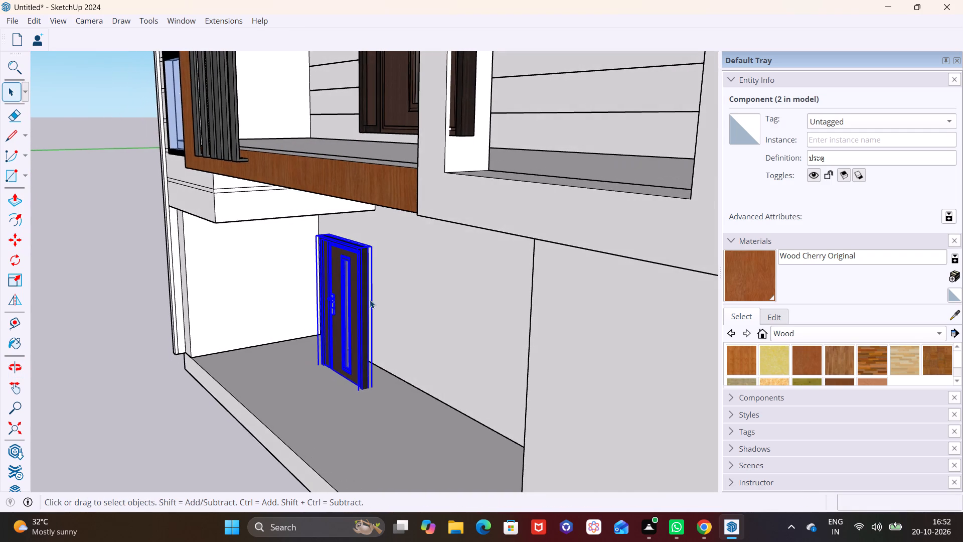
pyautogui.scroll(-5, 372, 295)
pyautogui.click(375, 260)
pyautogui.keyDown('shift'); pyautogui.moveTo(375, 259); pyautogui.dragTo(361, 337, button='middle'); pyautogui.keyUp('shift')
pyautogui.scroll(4, 435, 463)
pyautogui.keyDown('ctrl'); pyautogui.moveTo(469, 462); pyautogui.dragTo(537, 455, button='middle'); pyautogui.keyUp('ctrl')
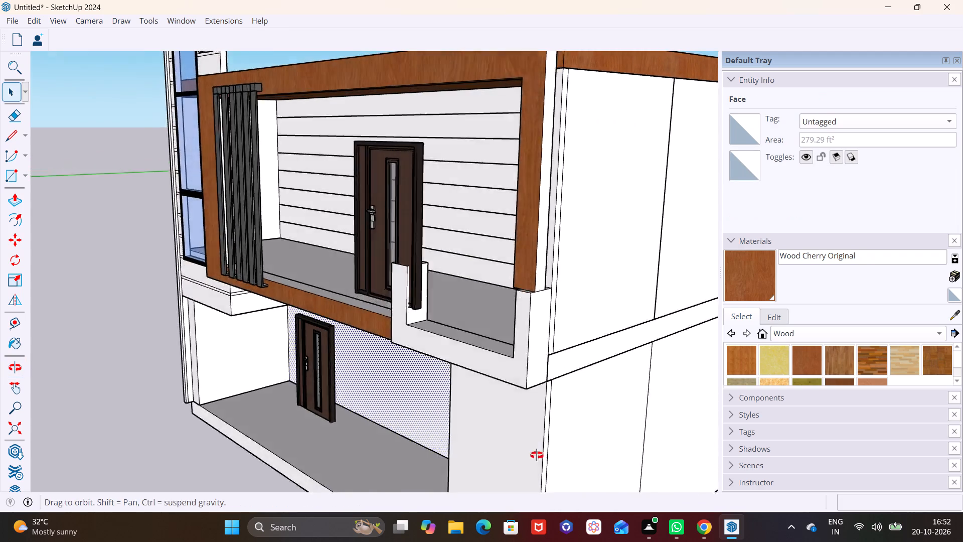
pyautogui.keyDown('ctrl'); pyautogui.moveTo(537, 455); pyautogui.dragTo(596, 438, button='middle'); pyautogui.keyUp('ctrl')
pyautogui.moveTo(434, 306); pyautogui.dragTo(637, 350, button='middle')
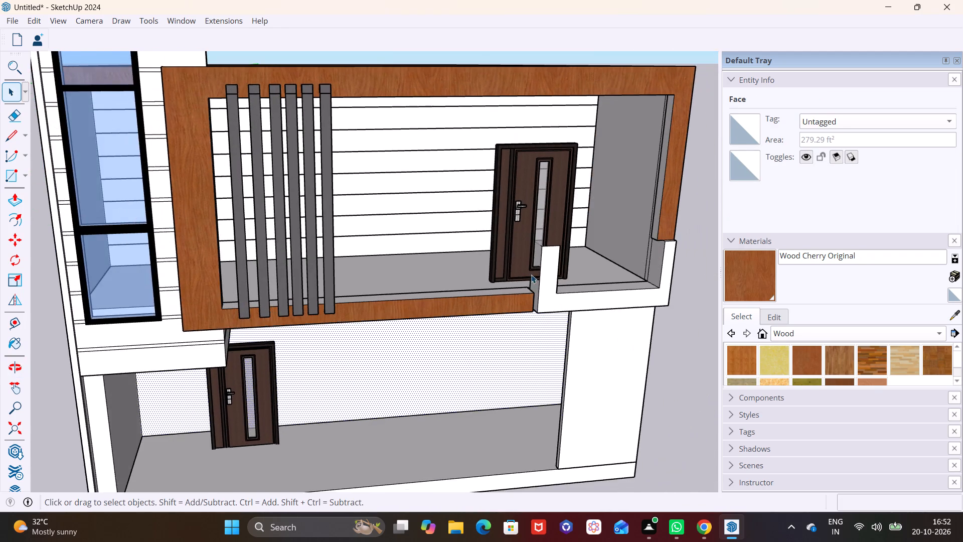
pyautogui.scroll(4, 529, 271)
pyautogui.click(496, 267)
pyautogui.rightClick(496, 267)
pyautogui.press('m')
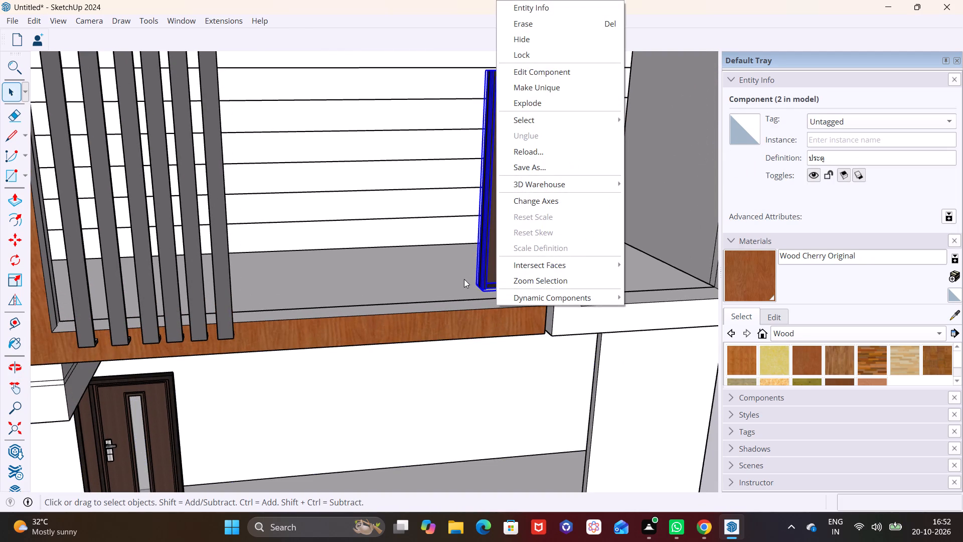
pyautogui.press('m')
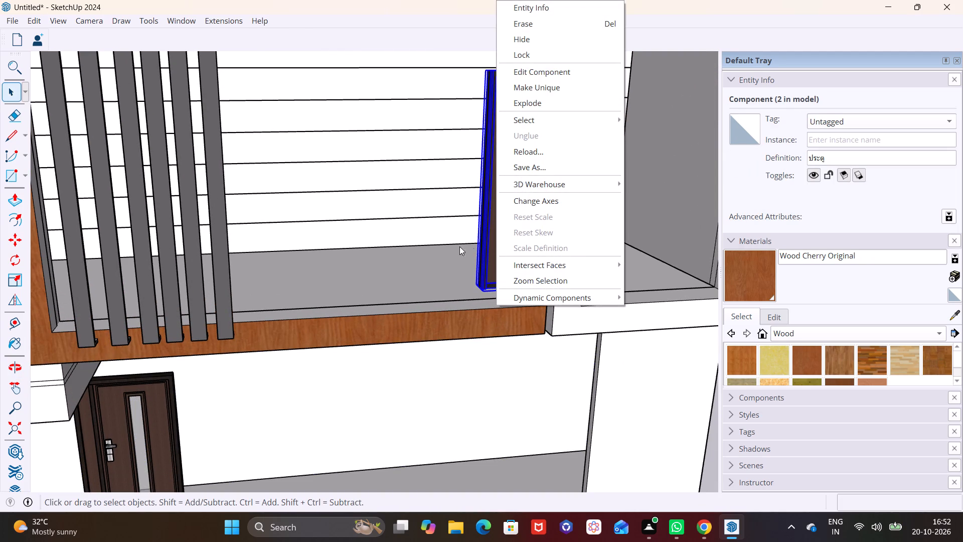
pyautogui.click(459, 246)
pyautogui.click(495, 254)
pyautogui.press('m')
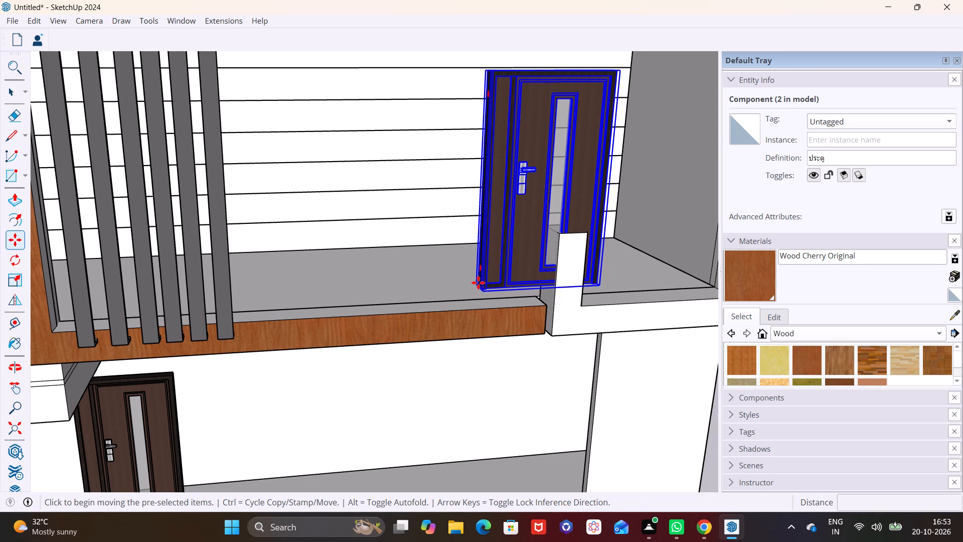
pyautogui.click(478, 283)
pyautogui.click(384, 246)
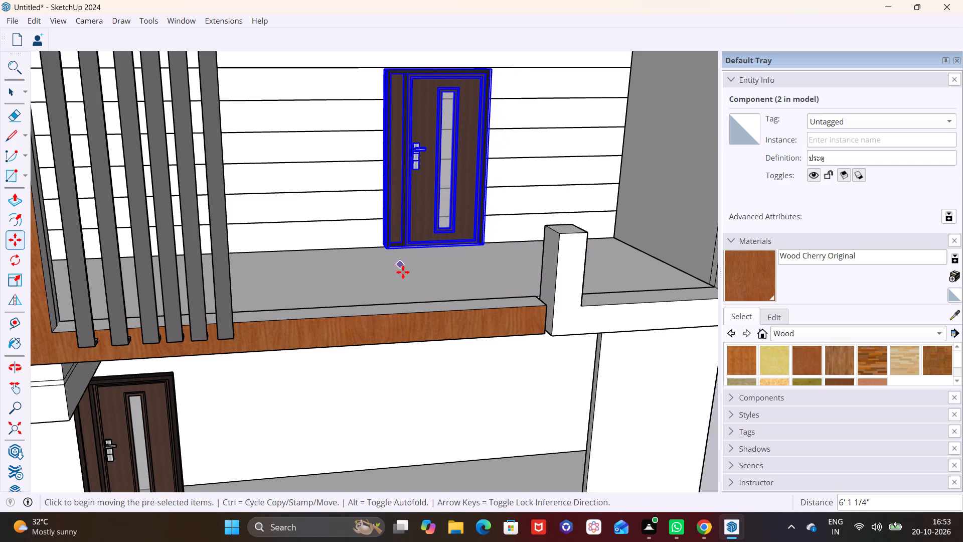
pyautogui.press('space')
pyautogui.click(423, 274)
# Move the ground-floor porch door about 1' 9" back so its base sits against the porch's back wall.
pyautogui.moveTo(458, 270); pyautogui.dragTo(140, 260, button='middle')
pyautogui.scroll(-5, 491, 255)
pyautogui.moveTo(523, 266); pyautogui.dragTo(674, 220, button='middle')
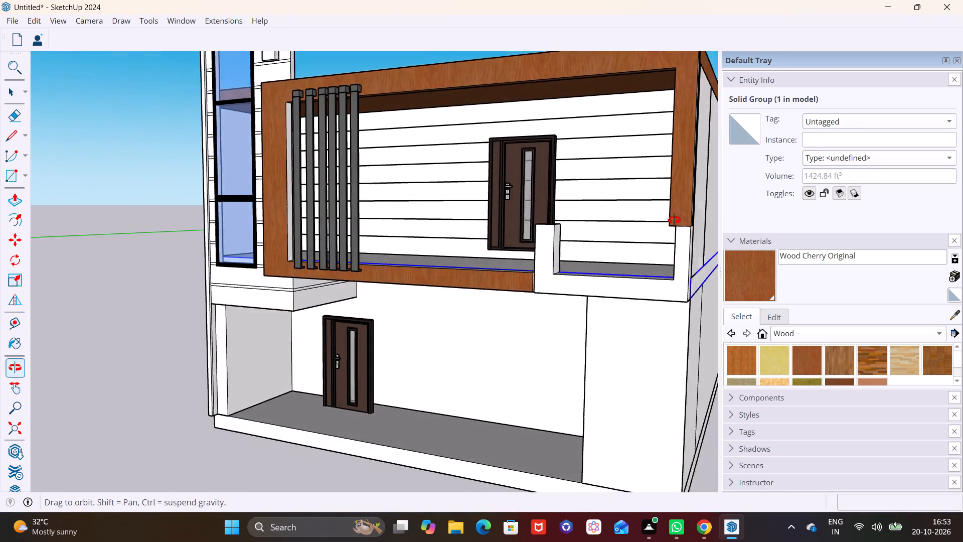
pyautogui.moveTo(674, 220); pyautogui.dragTo(770, 220, button='middle')
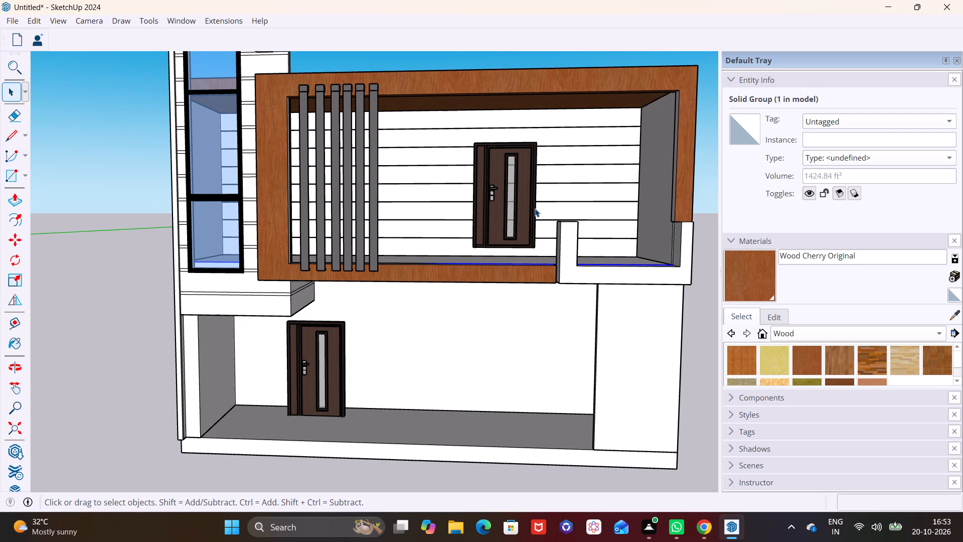
pyautogui.moveTo(330, 363); pyautogui.dragTo(215, 365, button='middle')
pyautogui.scroll(8, 339, 381)
pyautogui.click(361, 403)
pyautogui.press('m')
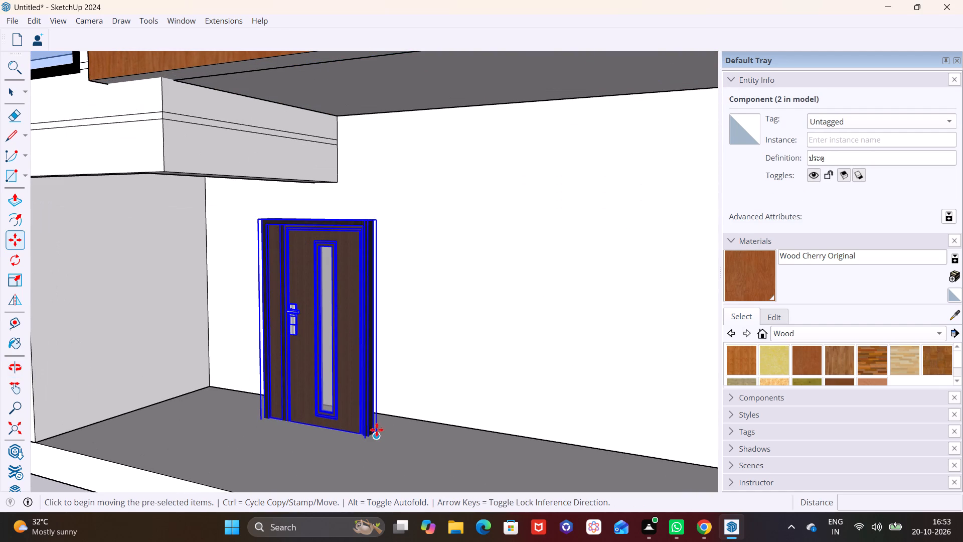
pyautogui.click(375, 432)
pyautogui.click(393, 411)
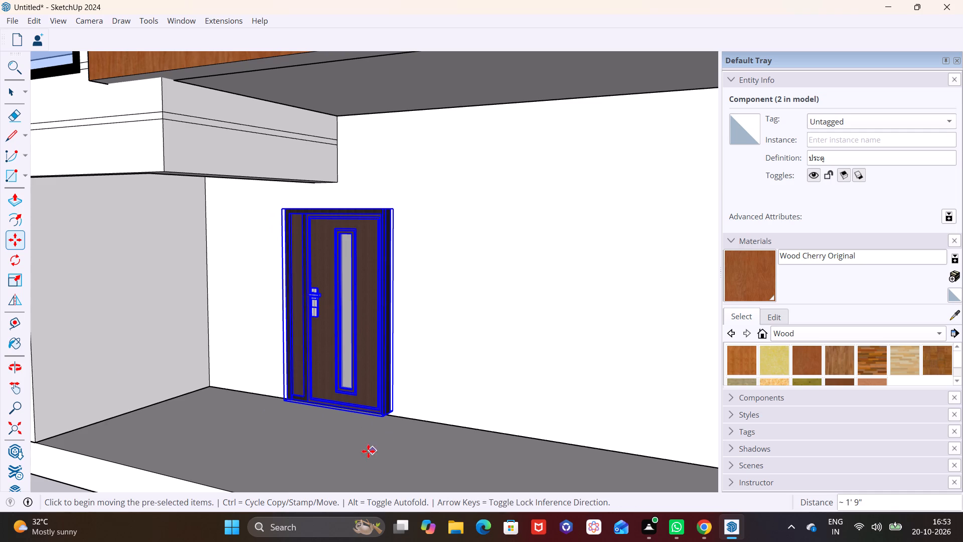
pyautogui.press('space')
pyautogui.click(357, 453)
# Slide the ground-floor porch door about 4' 5" along the back wall, away from the tower-side corner.
pyautogui.scroll(-6, 356, 419)
pyautogui.moveTo(419, 409); pyautogui.dragTo(560, 388, button='middle')
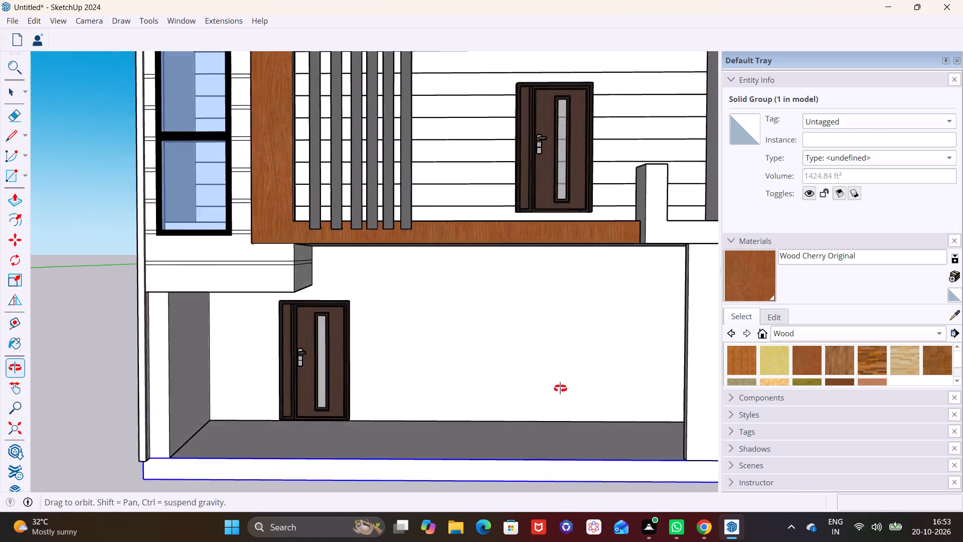
pyautogui.moveTo(560, 388); pyautogui.dragTo(595, 359, button='middle')
pyautogui.scroll(1, 308, 402)
pyautogui.click(340, 394)
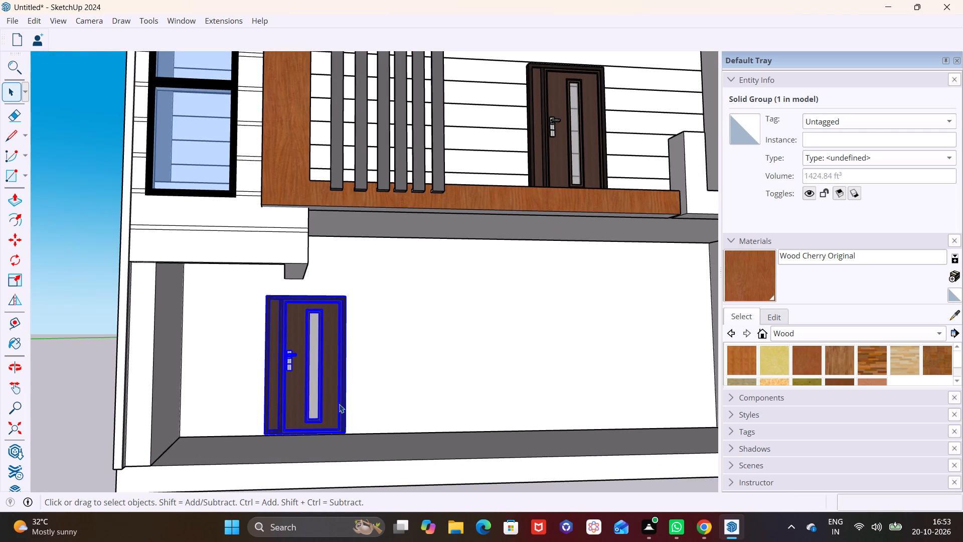
pyautogui.press('m')
pyautogui.click(341, 430)
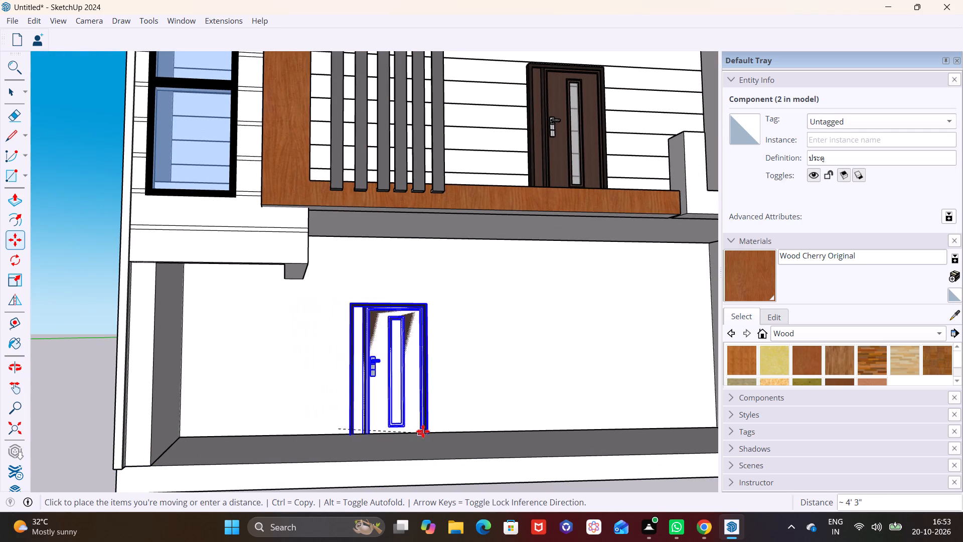
pyautogui.click(425, 426)
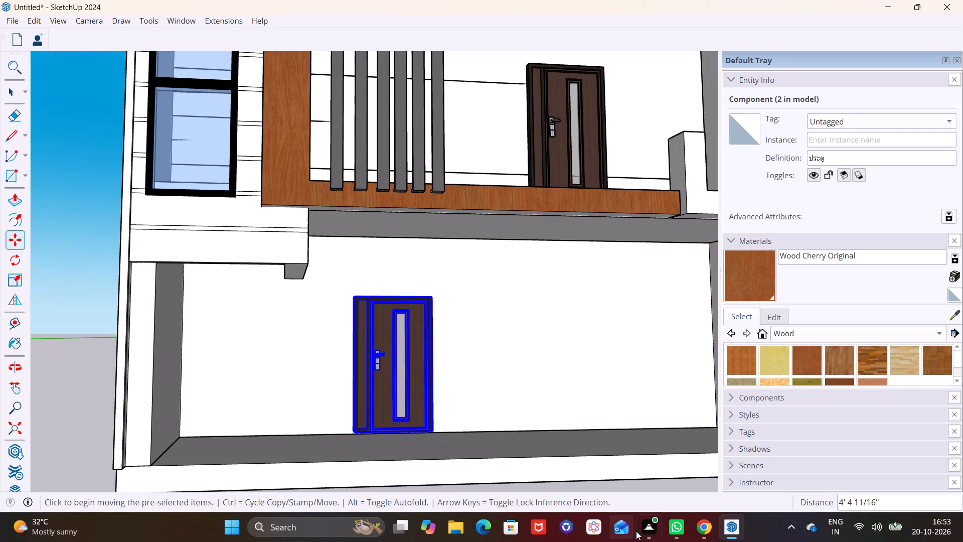
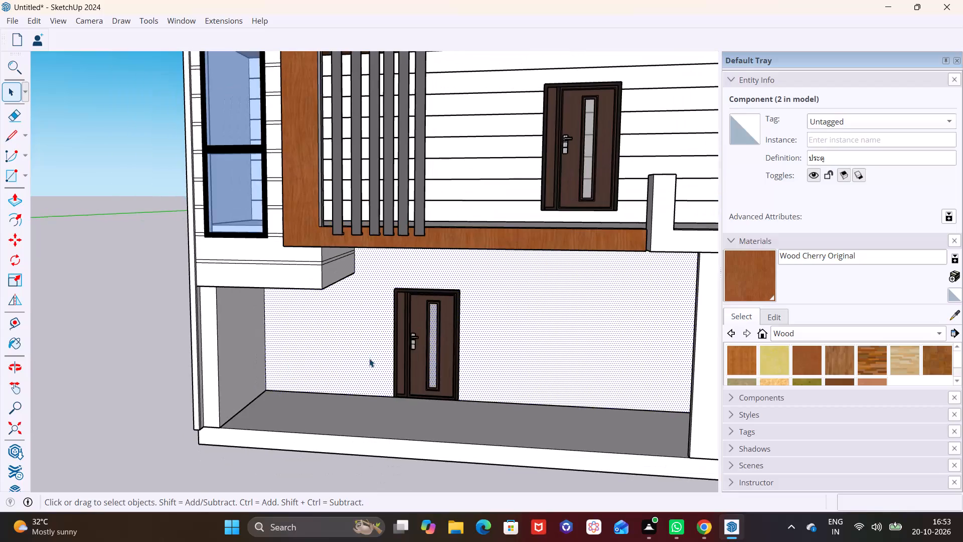
# Search 3D Warehouse for "WINDOW" models.
pyautogui.moveTo(368, 358); pyautogui.dragTo(260, 318, button='middle')
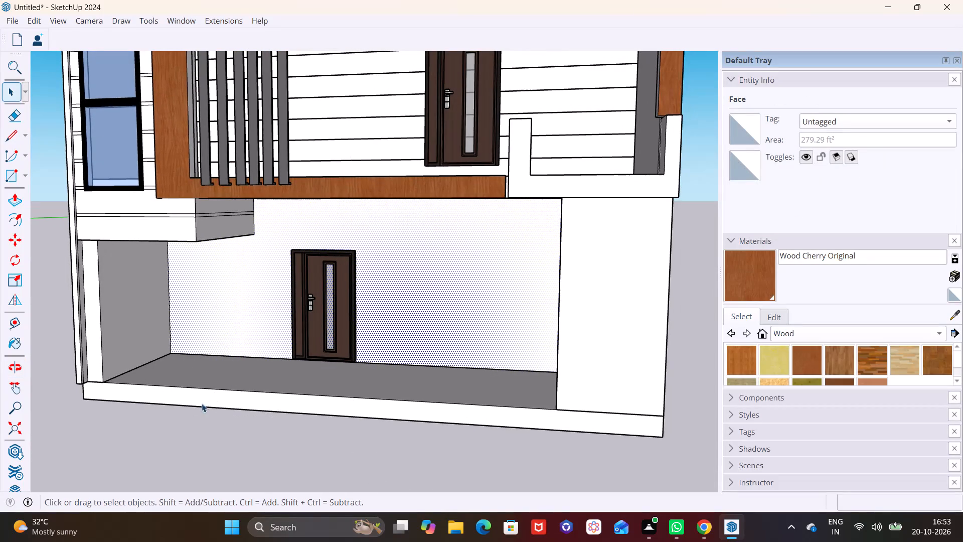
pyautogui.moveTo(195, 418); pyautogui.dragTo(193, 413)
pyautogui.keyDown('shift'); pyautogui.moveTo(285, 313); pyautogui.dragTo(273, 375, button='middle'); pyautogui.keyUp('shift')
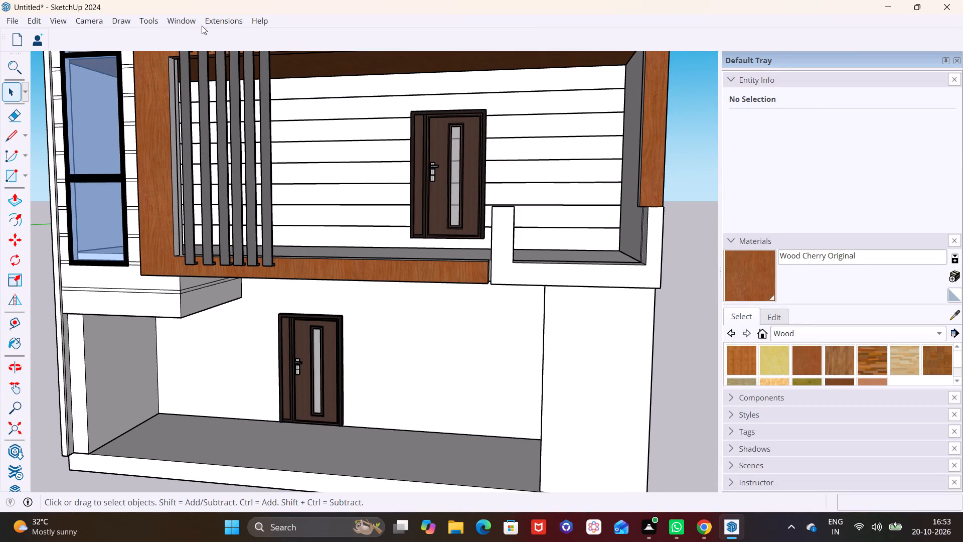
pyautogui.click(178, 17)
pyautogui.click(206, 117)
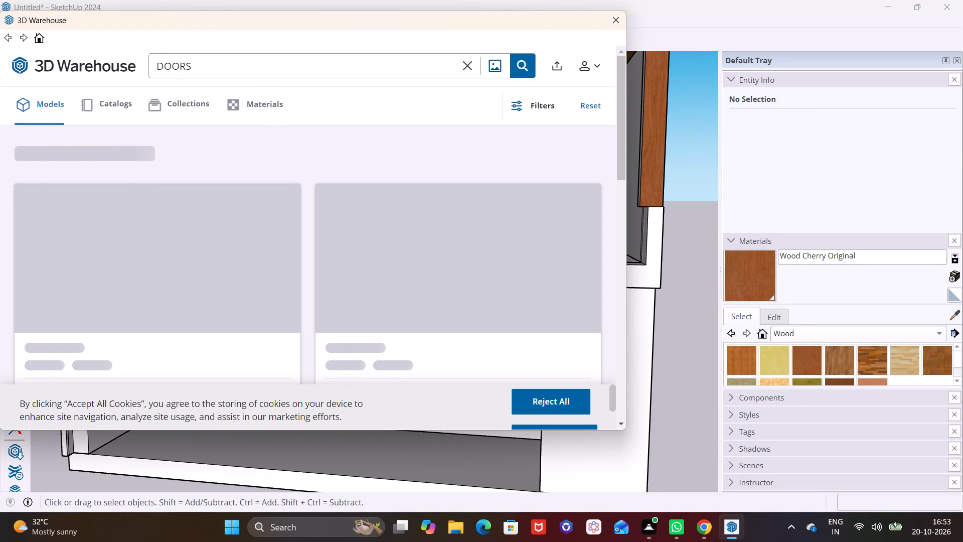
pyautogui.click(473, 66)
pyautogui.click(328, 61)
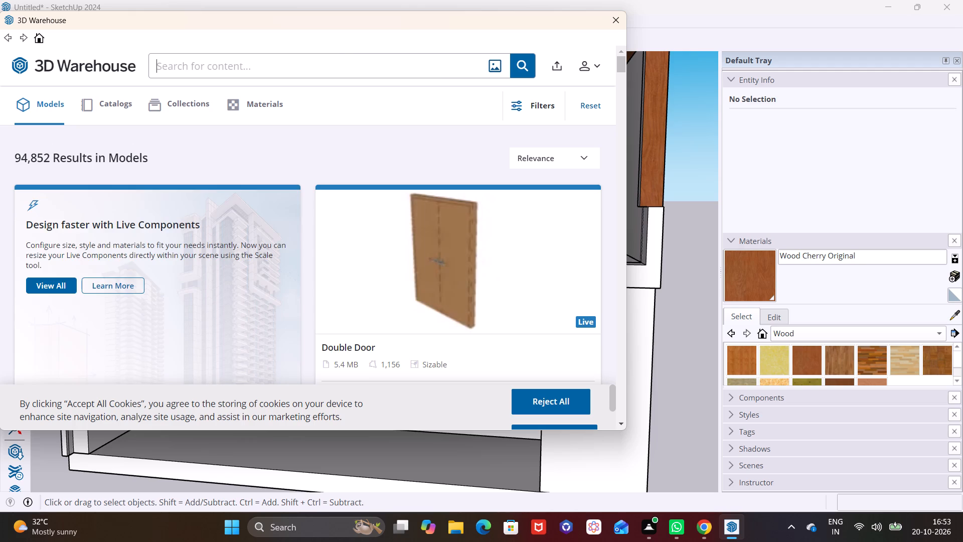
pyautogui.write('WINDO')
pyautogui.press('w')
pyautogui.press('Return')
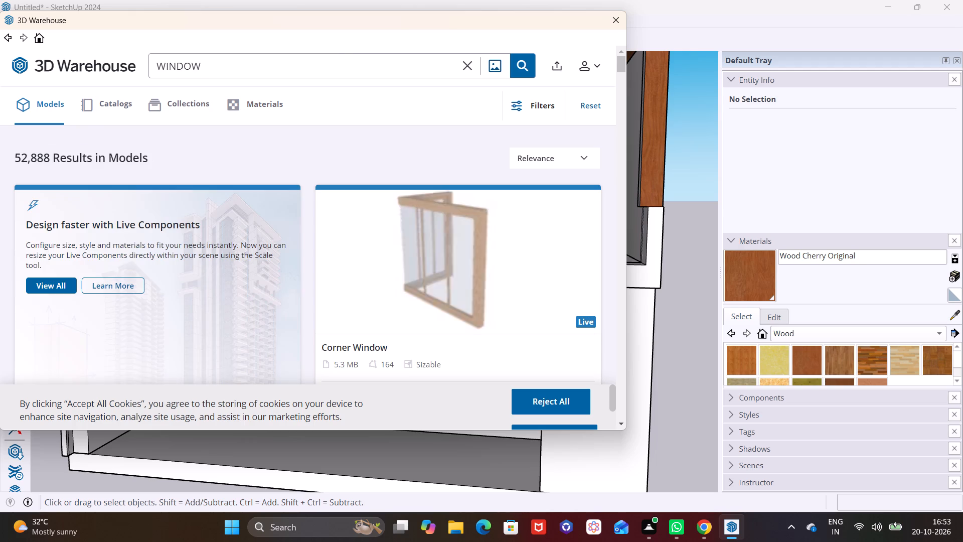
# Find the dark-framed two-panel model titled WINDOW (209 KB) in the results and load it directly into the model.
pyautogui.scroll(-4, 354, 237)
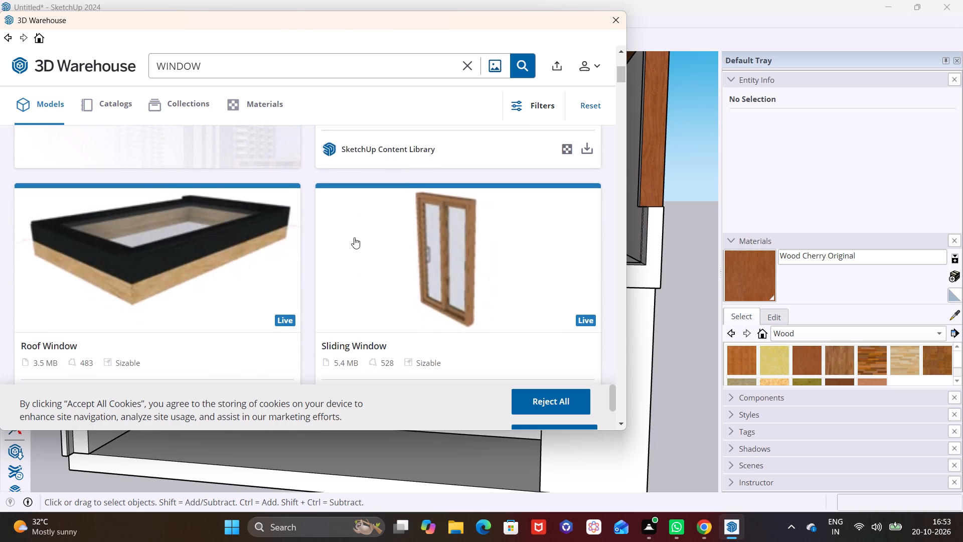
pyautogui.scroll(-9, 355, 237)
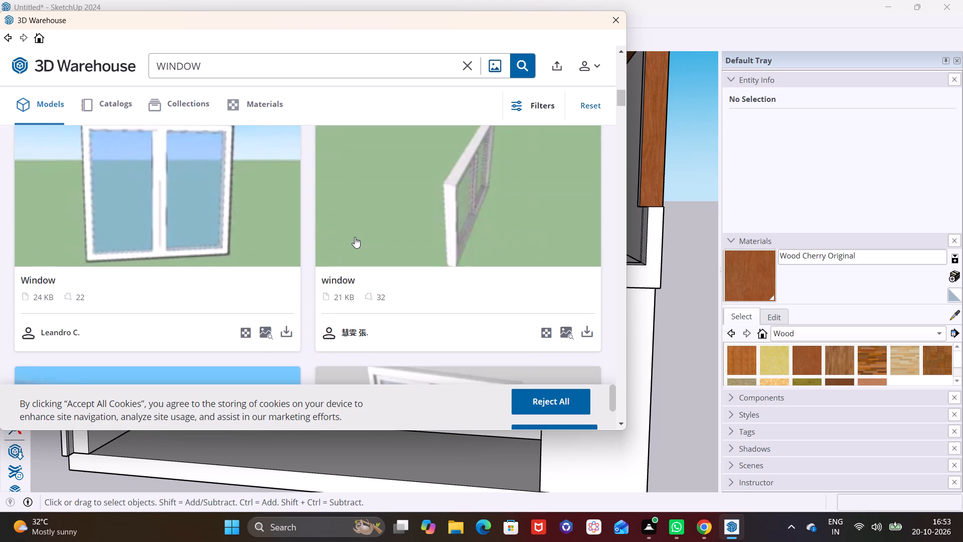
pyautogui.scroll(-8, 357, 230)
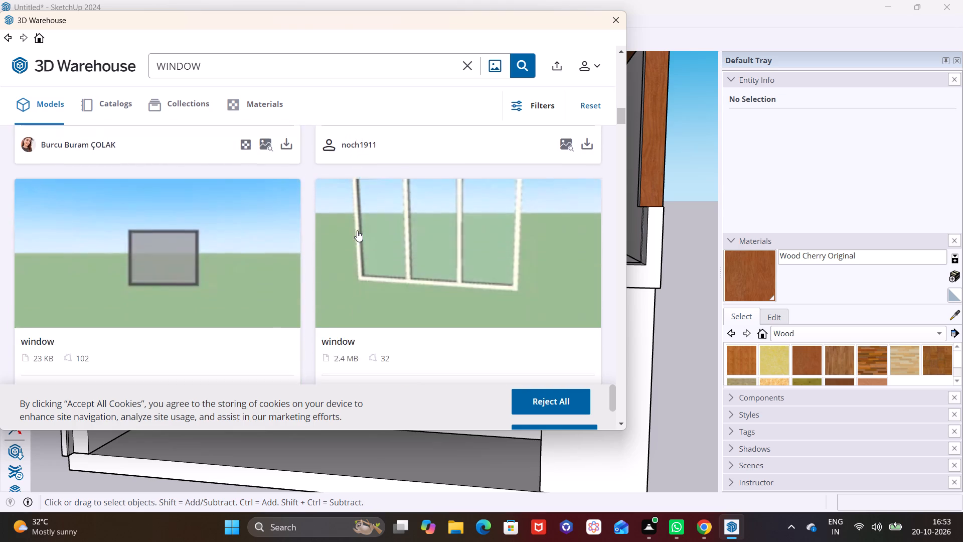
pyautogui.scroll(-3, 357, 230)
pyautogui.scroll(-1, 237, 296)
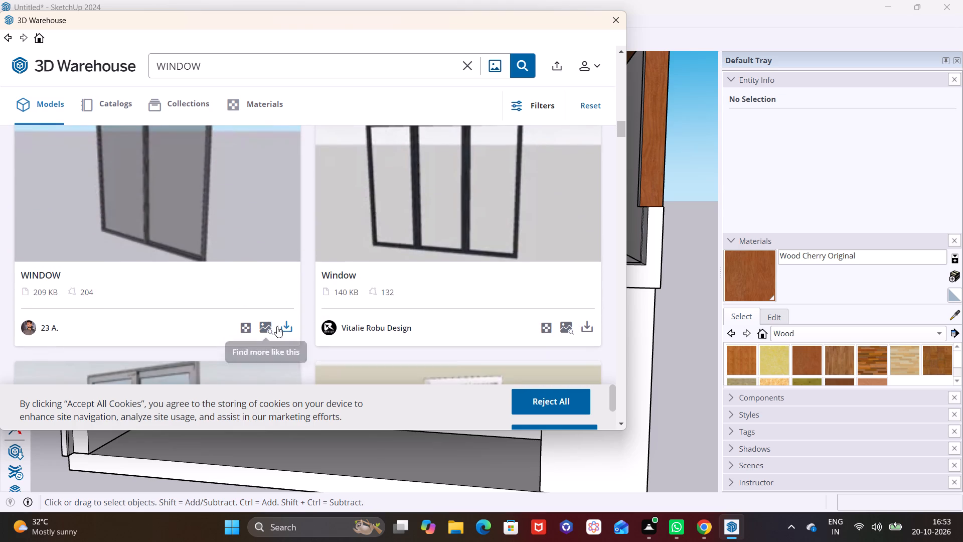
pyautogui.click(287, 326)
pyautogui.click(263, 238)
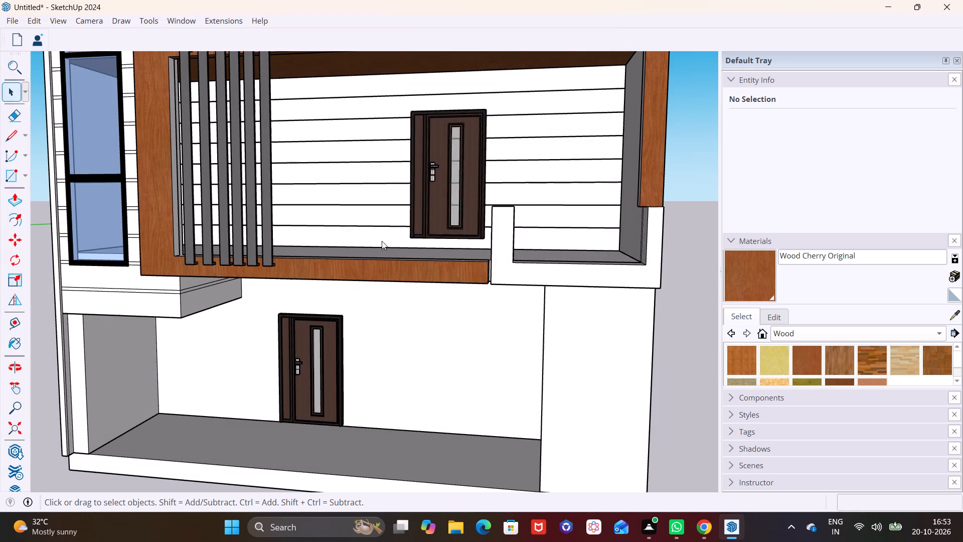
# Place the two-panel window on the balcony's grooved rear wall, between the vertical bars and the door.
pyautogui.scroll(-5, 278, 239)
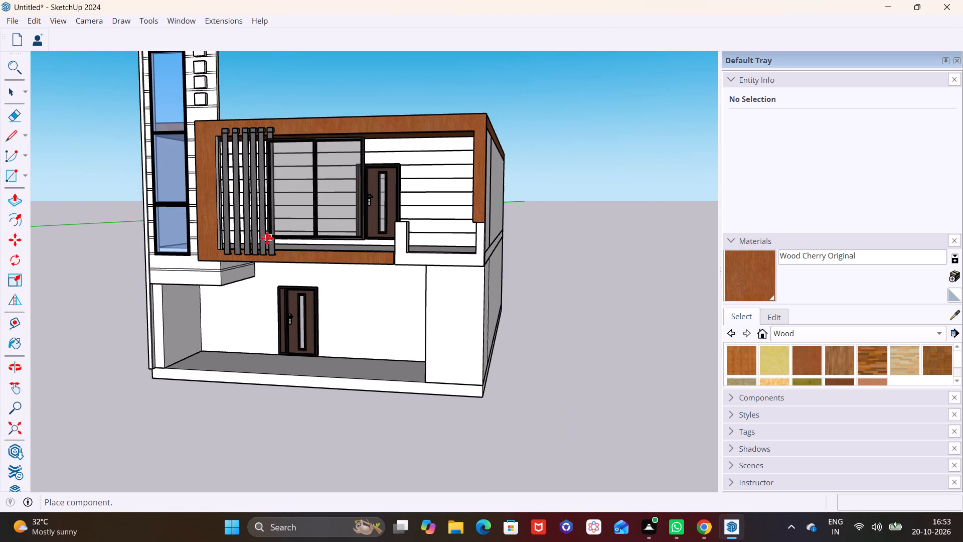
pyautogui.click(283, 231)
pyautogui.moveTo(318, 249); pyautogui.dragTo(226, 272, button='middle')
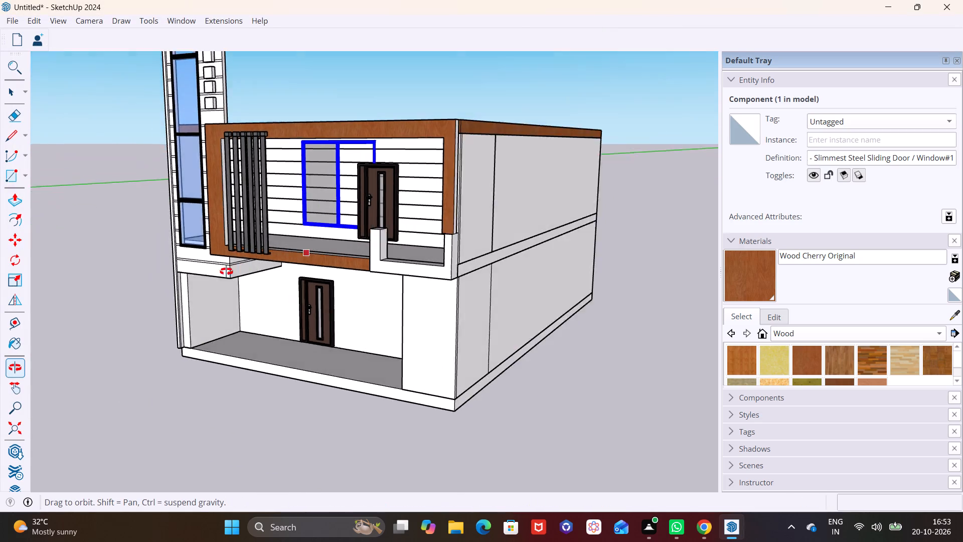
pyautogui.moveTo(226, 272); pyautogui.dragTo(256, 270, button='middle')
pyautogui.scroll(1, 273, 261)
pyautogui.press('space')
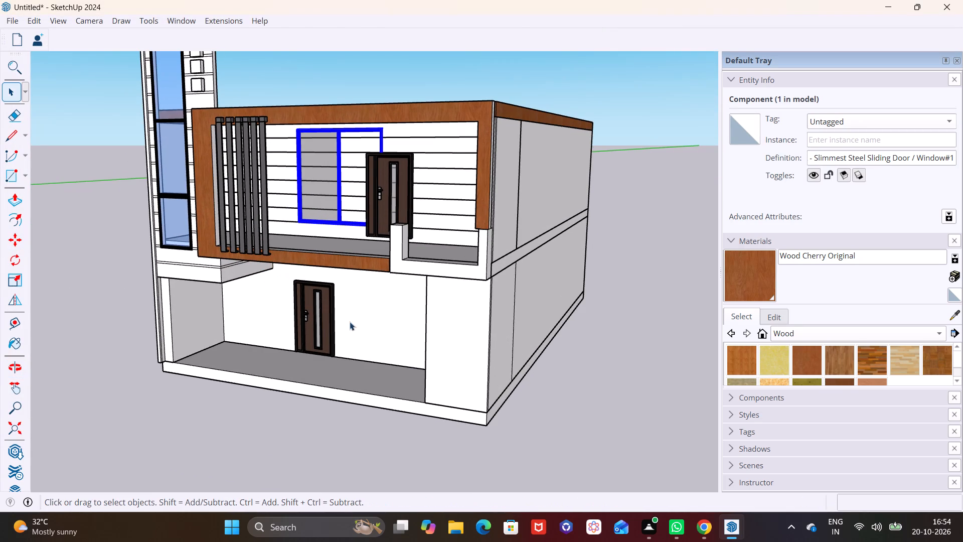
pyautogui.click(350, 322)
# Scale the balcony window down to about 0.82 from its upper corner on the vertical-bar side.
pyautogui.scroll(9, 305, 206)
pyautogui.moveTo(376, 234); pyautogui.dragTo(339, 286, button='middle')
pyautogui.keyDown('shift'); pyautogui.moveTo(346, 189); pyautogui.dragTo(358, 289, button='middle'); pyautogui.keyUp('shift')
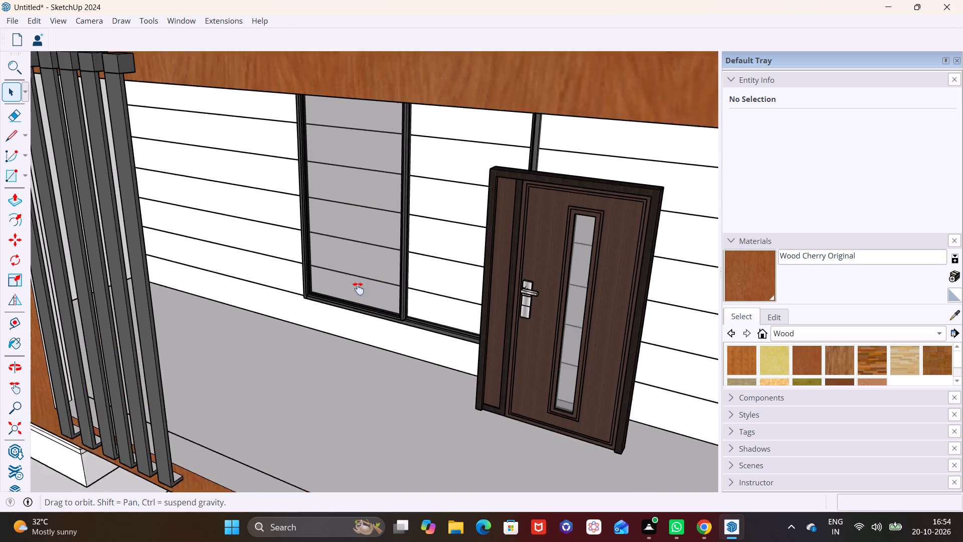
pyautogui.keyDown('shift'); pyautogui.moveTo(358, 289); pyautogui.dragTo(358, 297, button='middle'); pyautogui.keyUp('shift')
pyautogui.moveTo(361, 286); pyautogui.dragTo(334, 234, button='middle')
pyautogui.click(314, 323)
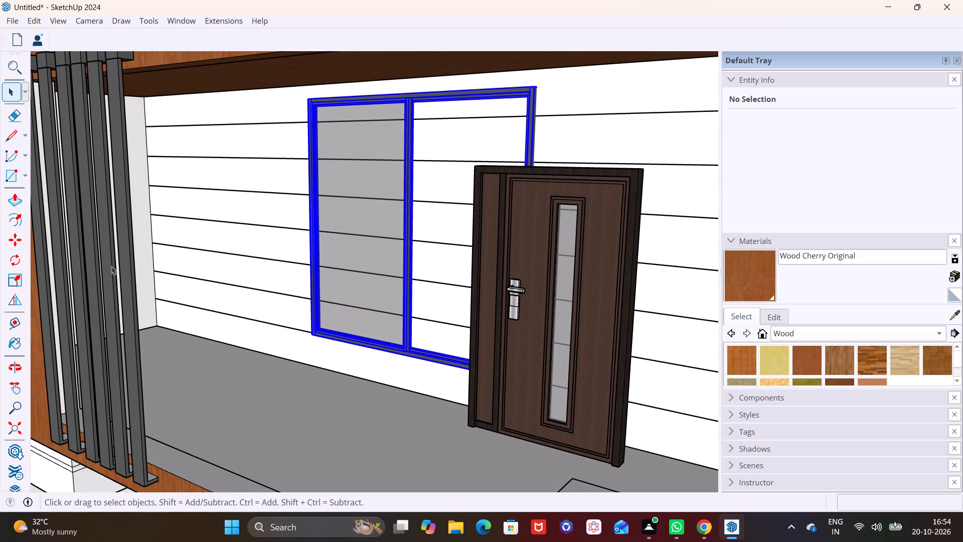
pyautogui.click(11, 281)
pyautogui.click(304, 98)
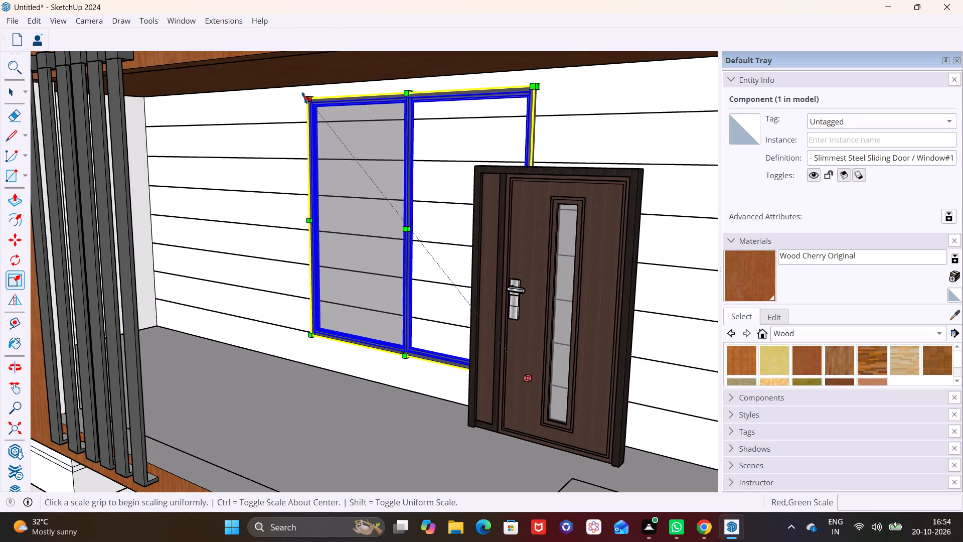
pyautogui.click(330, 152)
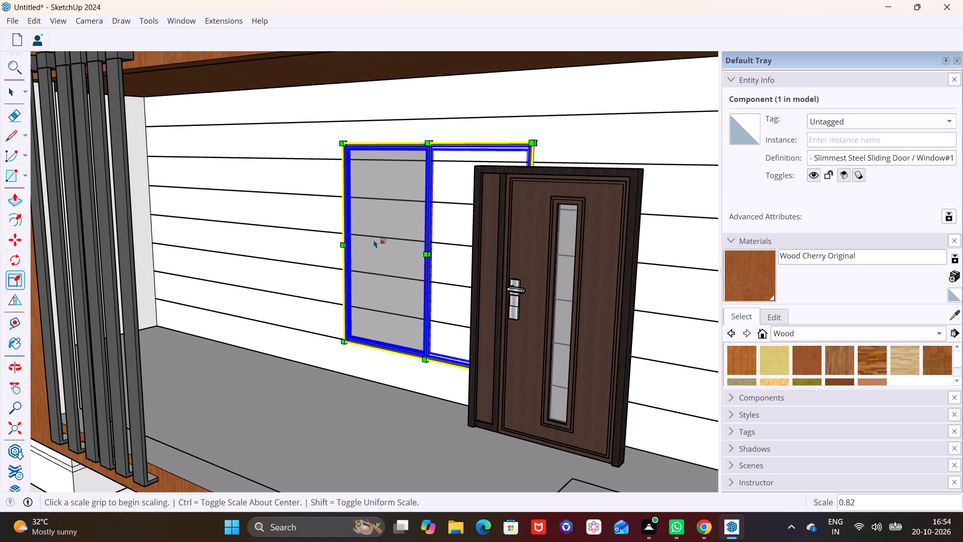
# Move the balcony window about 5' 3" along the grooved rear wall, away from the door toward the vertical bars.
pyautogui.press('m')
pyautogui.moveTo(352, 345); pyautogui.dragTo(346, 344)
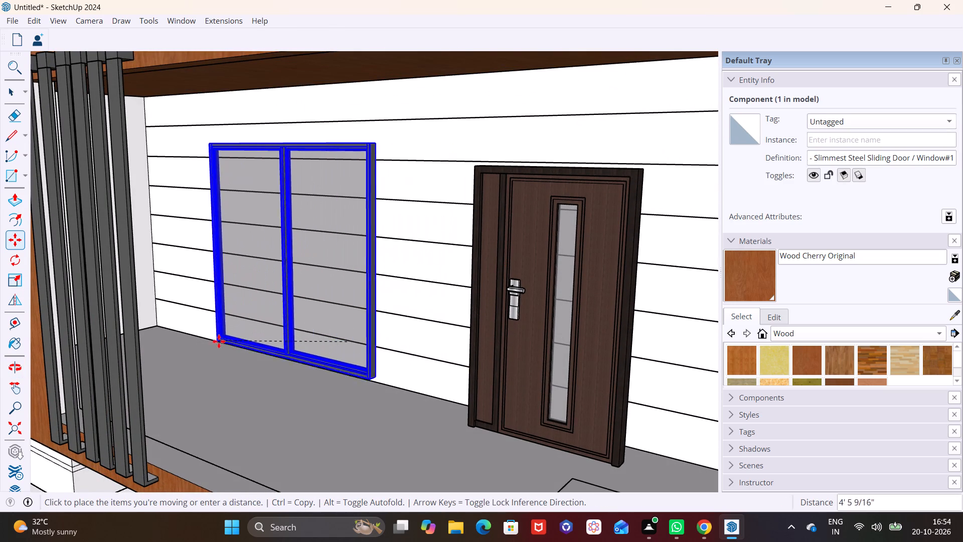
pyautogui.click(207, 334)
pyautogui.press('space')
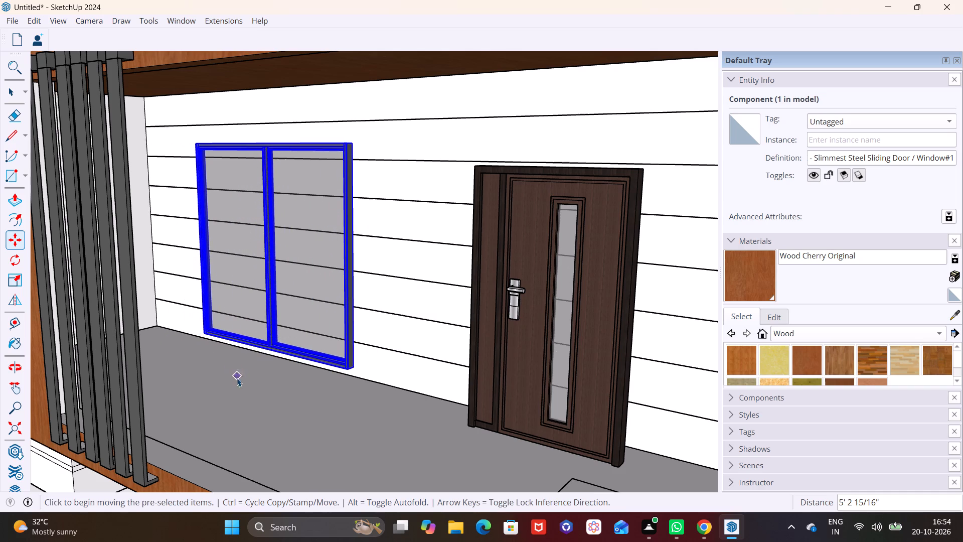
pyautogui.click(240, 379)
# Nudge the balcony window slightly so its lower door-side corner sits at the base of the grooved rear wall.
pyautogui.moveTo(279, 359); pyautogui.dragTo(388, 350, button='middle')
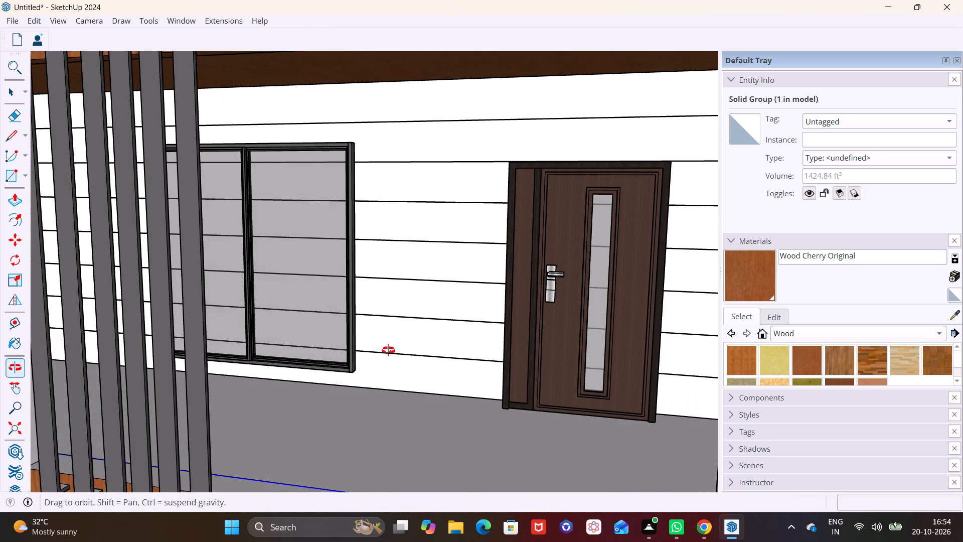
pyautogui.moveTo(388, 350); pyautogui.dragTo(388, 349, button='middle')
pyautogui.scroll(-2, 273, 238)
pyautogui.moveTo(335, 244); pyautogui.dragTo(253, 278, button='middle')
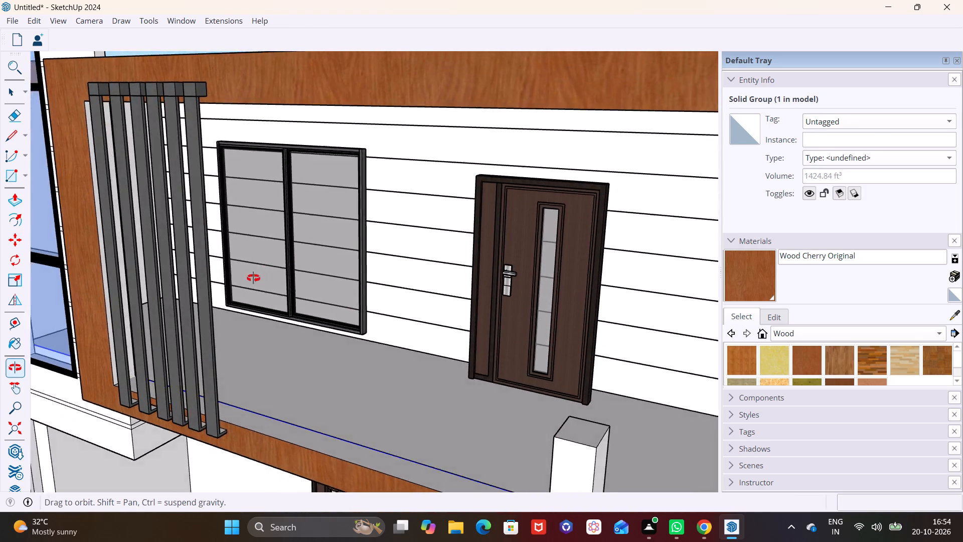
pyautogui.moveTo(253, 278); pyautogui.dragTo(238, 251, button='middle')
pyautogui.scroll(5, 374, 171)
pyautogui.moveTo(377, 300); pyautogui.dragTo(294, 303, button='middle')
pyautogui.scroll(1, 367, 300)
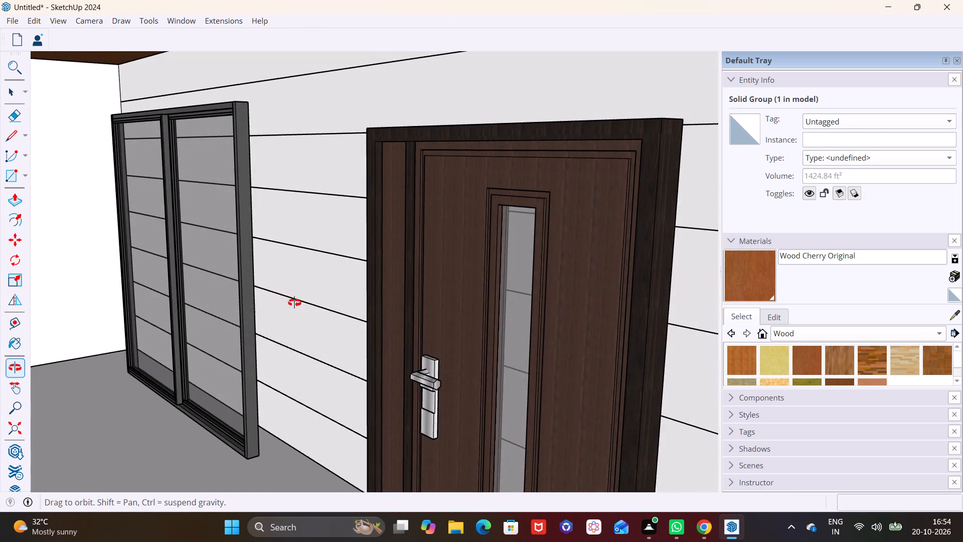
pyautogui.moveTo(294, 303); pyautogui.dragTo(294, 303, button='middle')
pyautogui.scroll(-2, 253, 312)
pyautogui.moveTo(259, 317); pyautogui.dragTo(271, 287, button='middle')
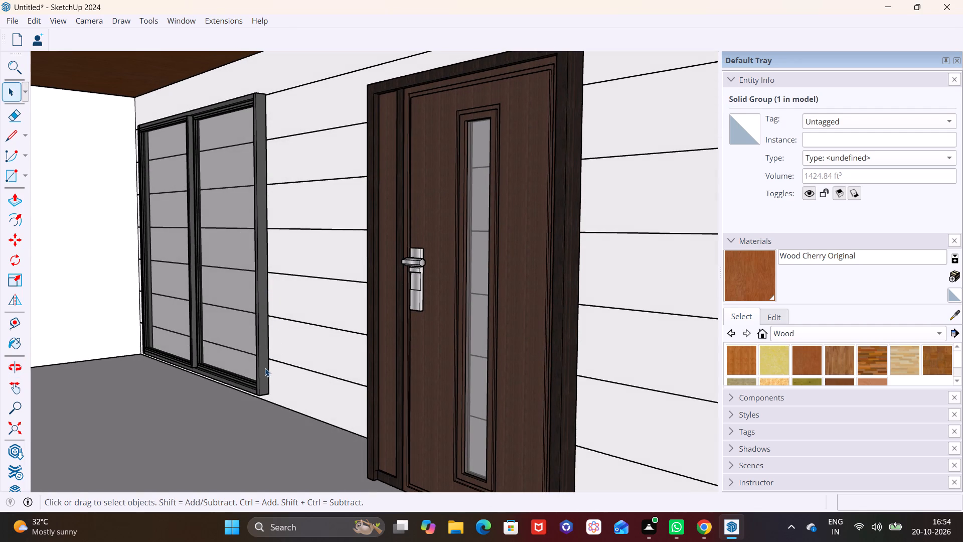
pyautogui.click(263, 374)
pyautogui.press('m')
pyautogui.click(271, 389)
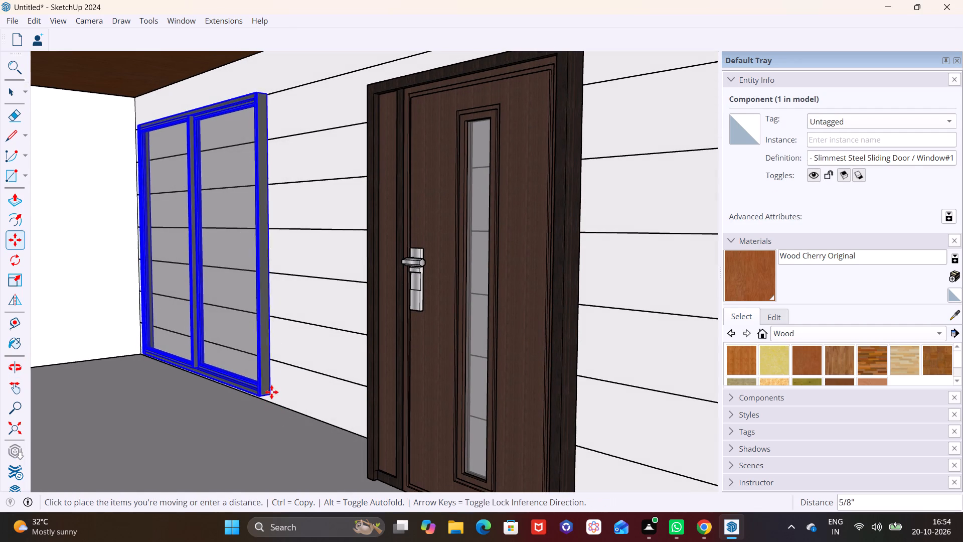
pyautogui.click(280, 404)
pyautogui.press('space')
pyautogui.moveTo(260, 404); pyautogui.dragTo(254, 404)
pyautogui.scroll(-3, 184, 368)
# Examine the whole two-storey facade to check the placement of the balcony window and both doors.
pyautogui.moveTo(221, 360); pyautogui.dragTo(321, 357, button='middle')
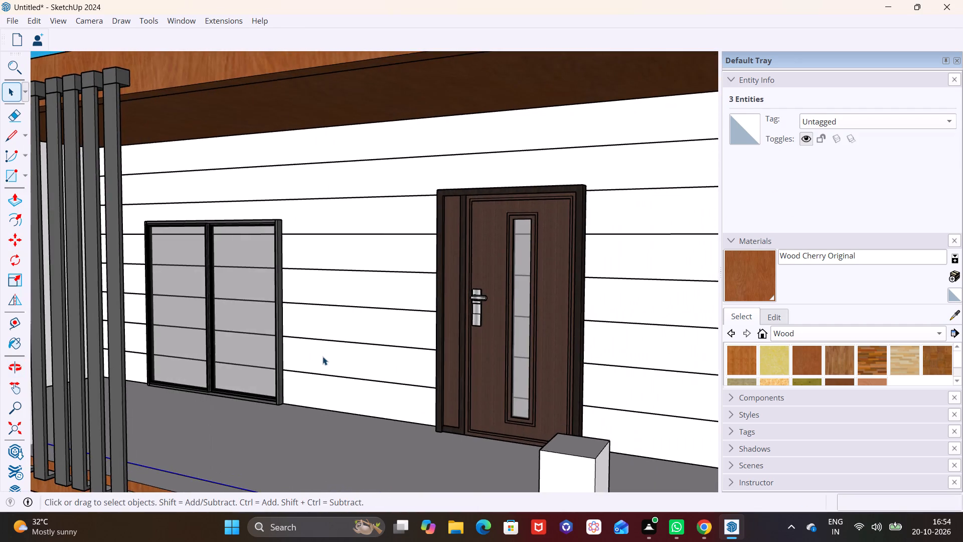
pyautogui.scroll(-9, 323, 356)
pyautogui.moveTo(431, 359); pyautogui.dragTo(453, 349, button='middle')
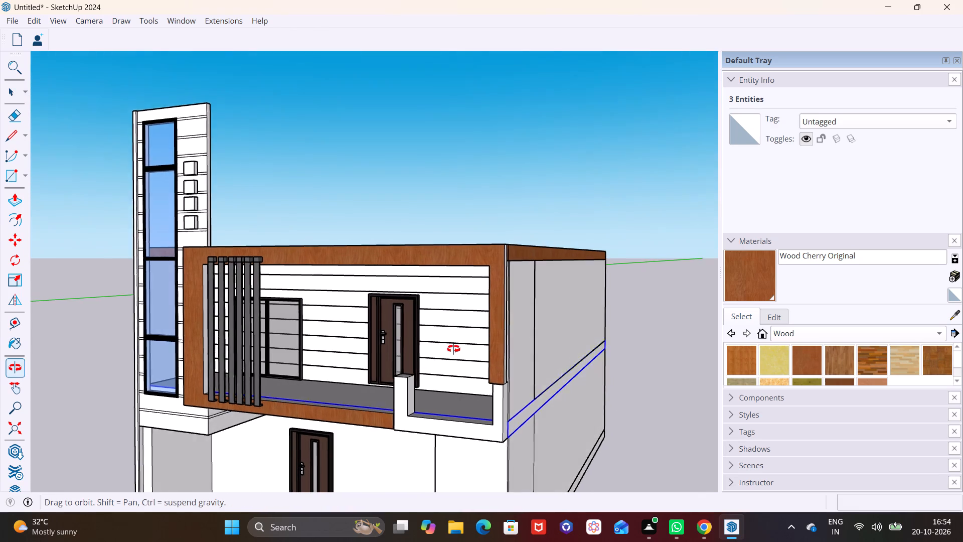
pyautogui.moveTo(453, 349); pyautogui.dragTo(454, 348, button='middle')
pyautogui.scroll(-2, 368, 343)
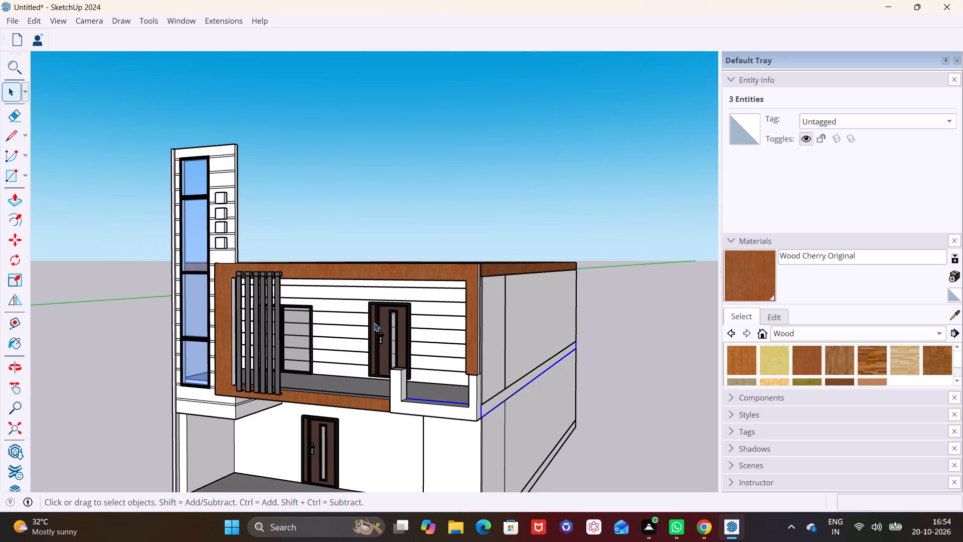
pyautogui.moveTo(374, 323); pyautogui.dragTo(394, 199, button='middle')
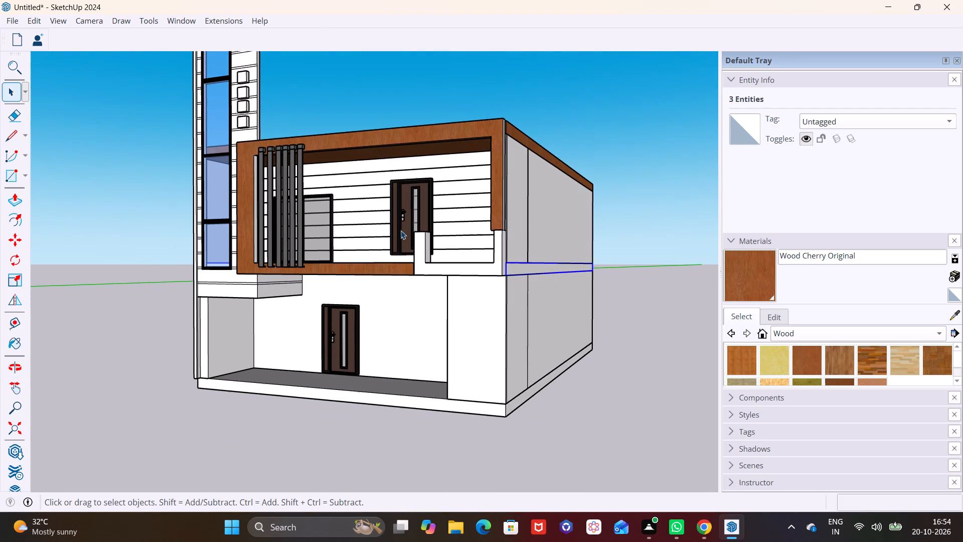
pyautogui.scroll(-2, 405, 235)
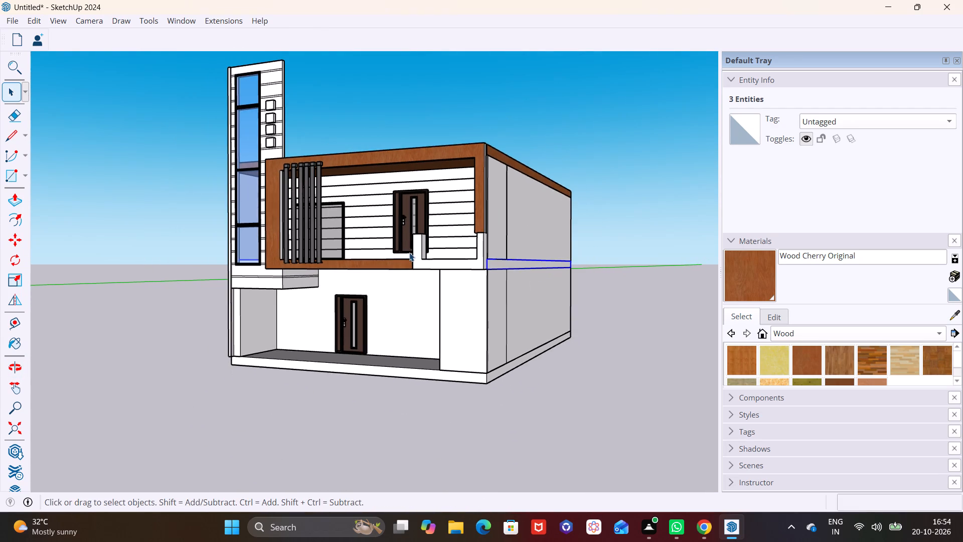
pyautogui.scroll(-1, 411, 273)
pyautogui.moveTo(410, 296); pyautogui.dragTo(455, 316, button='middle')
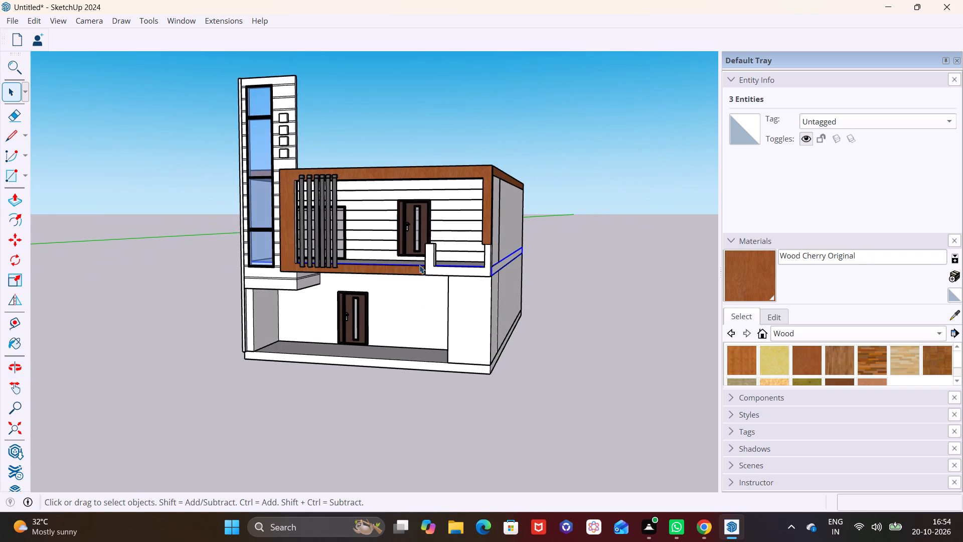
pyautogui.scroll(1, 389, 232)
# Search 3D Warehouse for "railing" models.
pyautogui.click(187, 20)
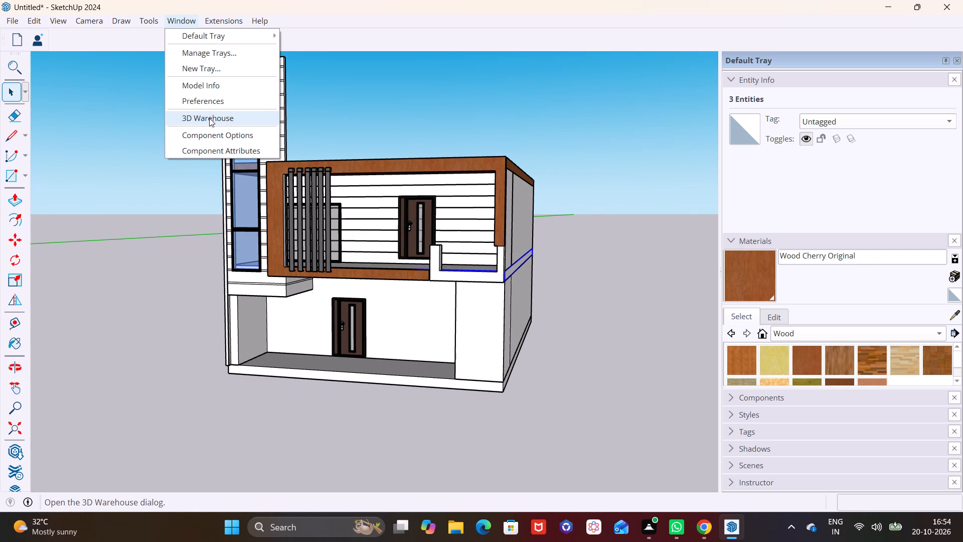
pyautogui.click(209, 116)
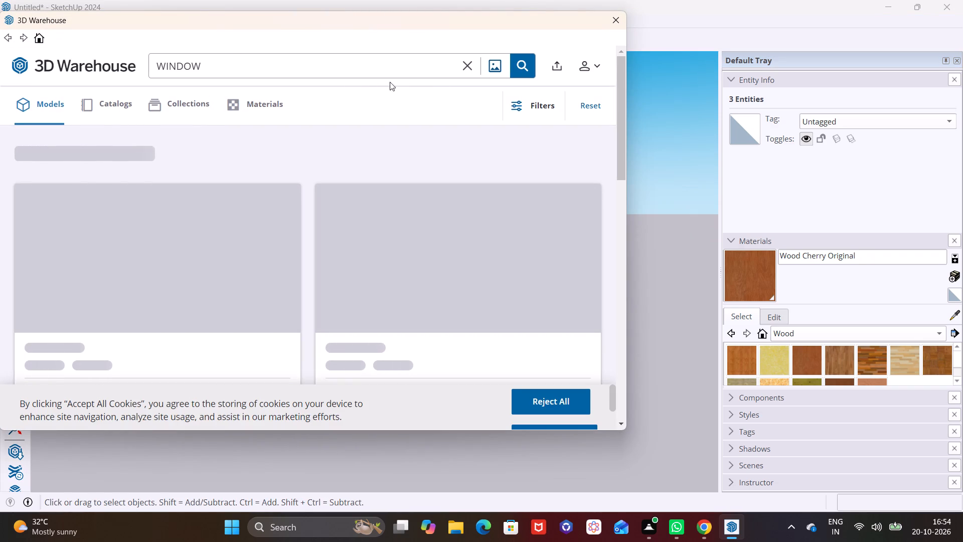
pyautogui.click(469, 72)
pyautogui.click(353, 67)
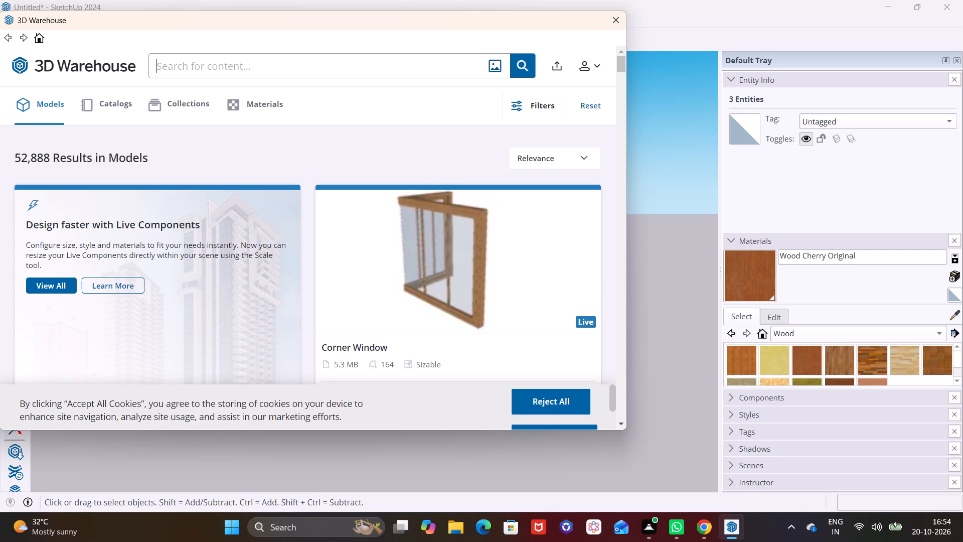
pyautogui.press('r')
pyautogui.press('BackSpace')
pyautogui.write('railing')
pyautogui.press('Return')
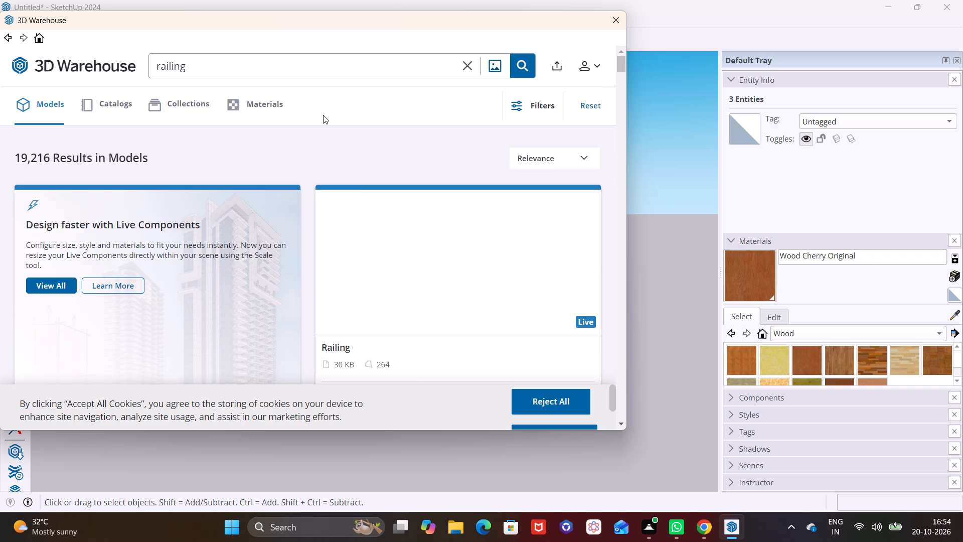
# Download the 132 KB glass railing model from the search results and place it on the ground in front of the facade.
pyautogui.scroll(-8, 373, 229)
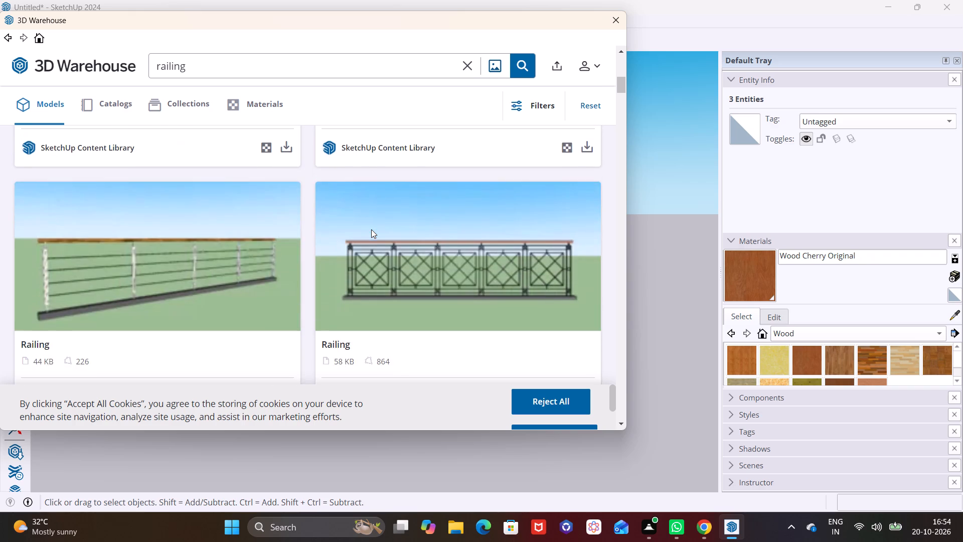
pyautogui.scroll(-13, 371, 229)
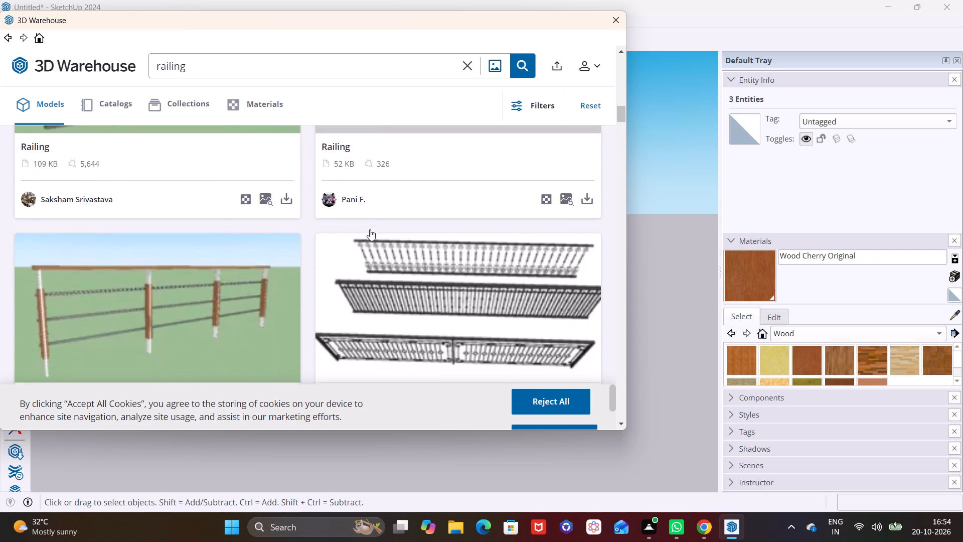
pyautogui.scroll(-9, 370, 229)
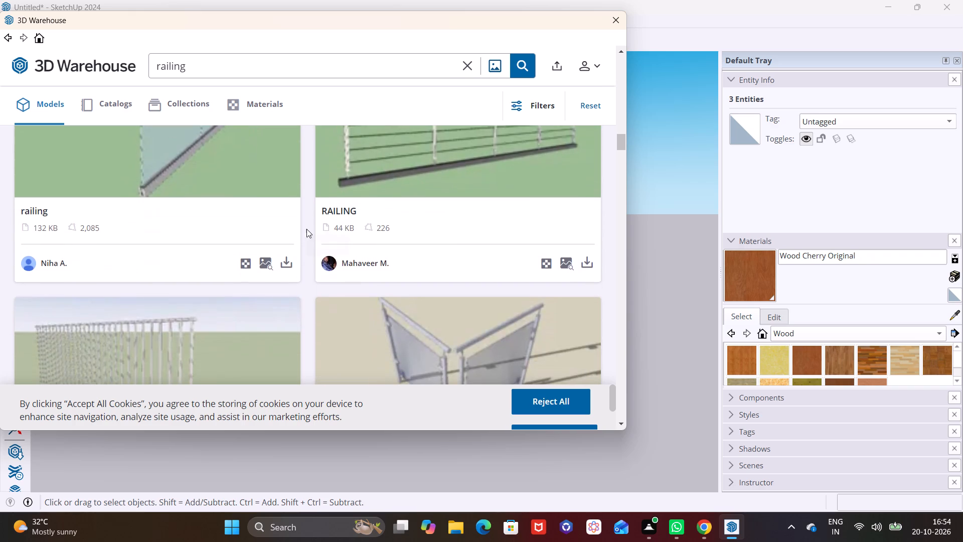
pyautogui.click(285, 257)
pyautogui.click(272, 242)
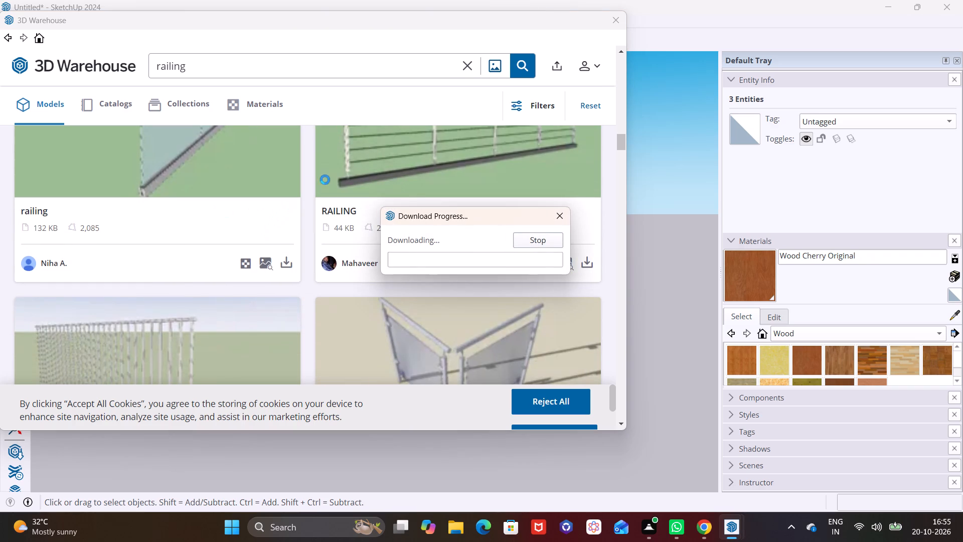
pyautogui.click(586, 285)
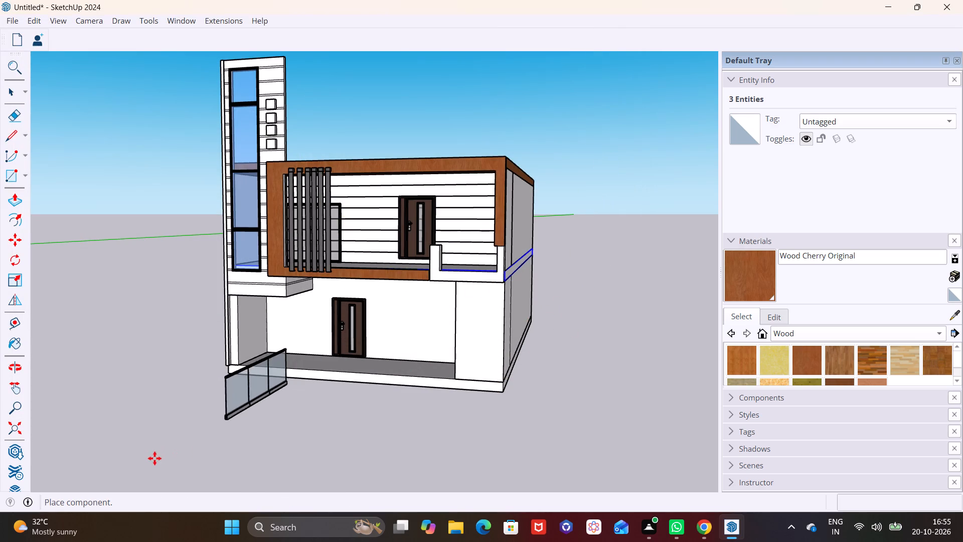
pyautogui.click(191, 476)
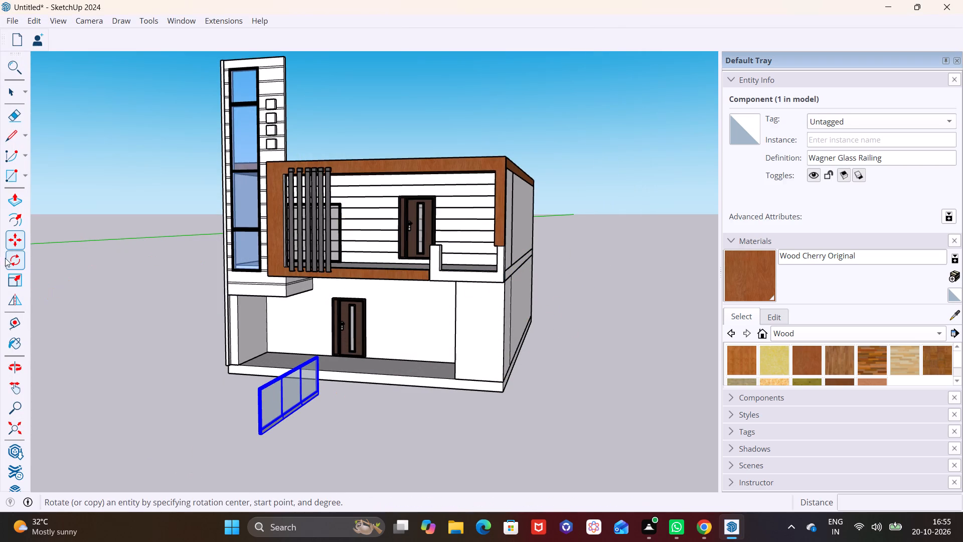
# Rotate the glass railing 90 degrees on the ground plane so it runs parallel to the front facade.
pyautogui.click(18, 258)
pyautogui.click(310, 444)
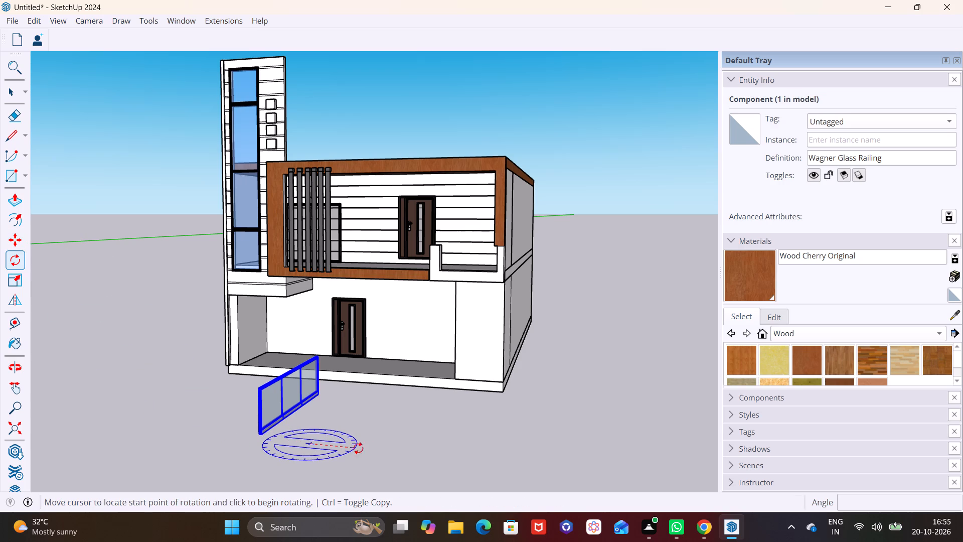
pyautogui.click(401, 452)
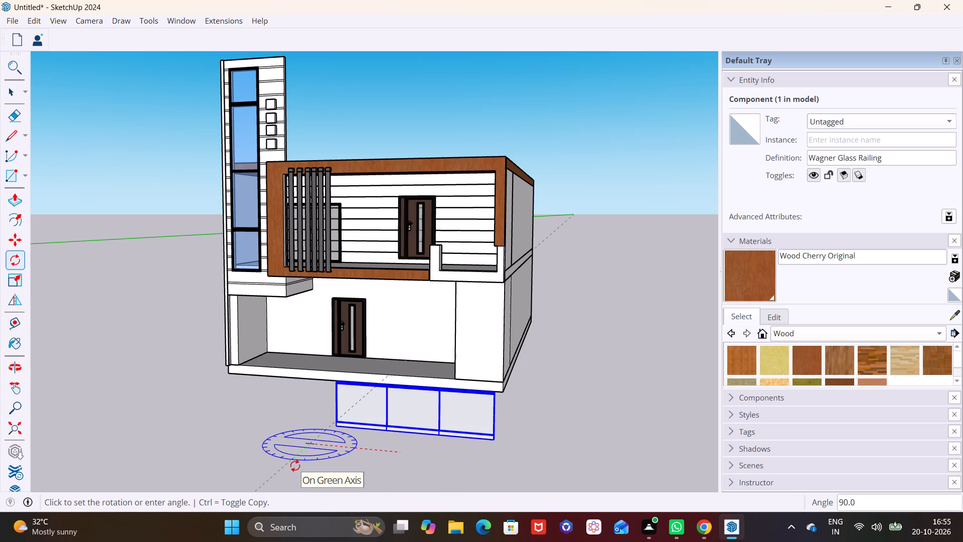
pyautogui.click(295, 466)
# Move the glass railing about 20' 7" up to the balcony, its lower end corner at the white parapet opening's outer corner.
pyautogui.press('m')
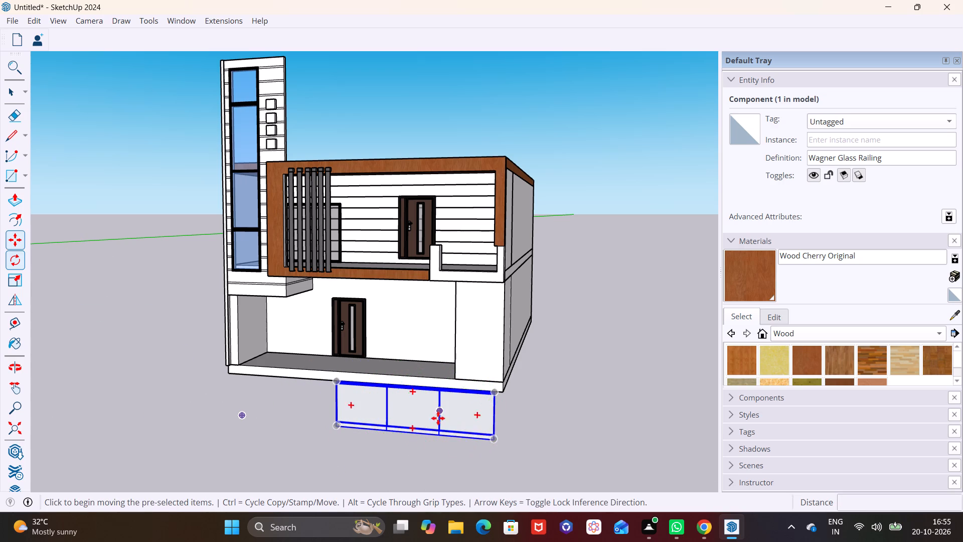
pyautogui.moveTo(493, 437); pyautogui.dragTo(508, 445)
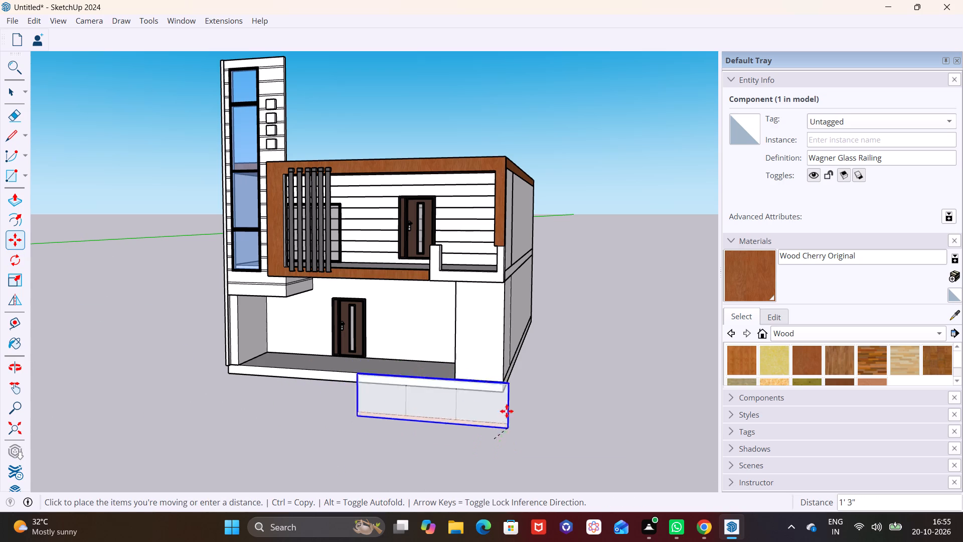
pyautogui.scroll(3, 510, 293)
pyautogui.scroll(11, 388, 229)
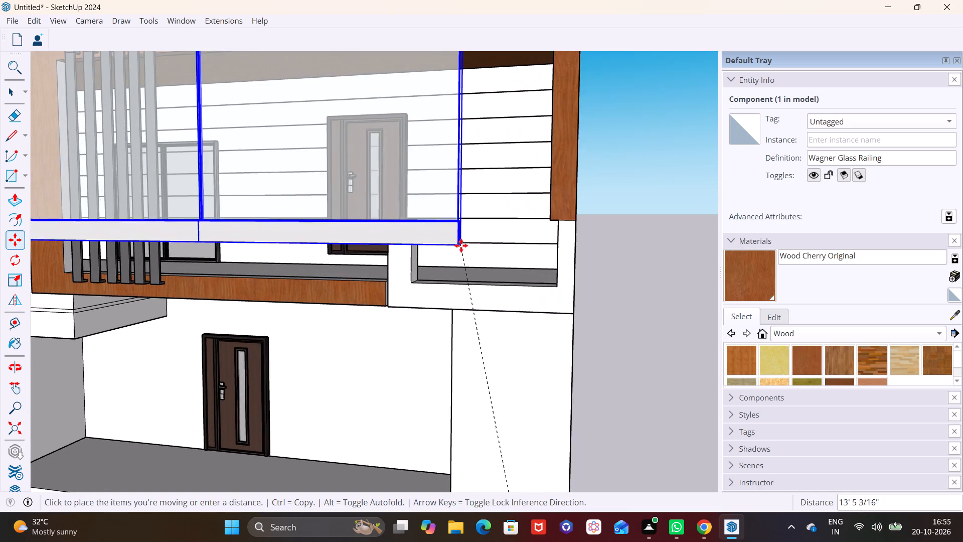
pyautogui.scroll(-2, 464, 254)
pyautogui.scroll(-1, 533, 277)
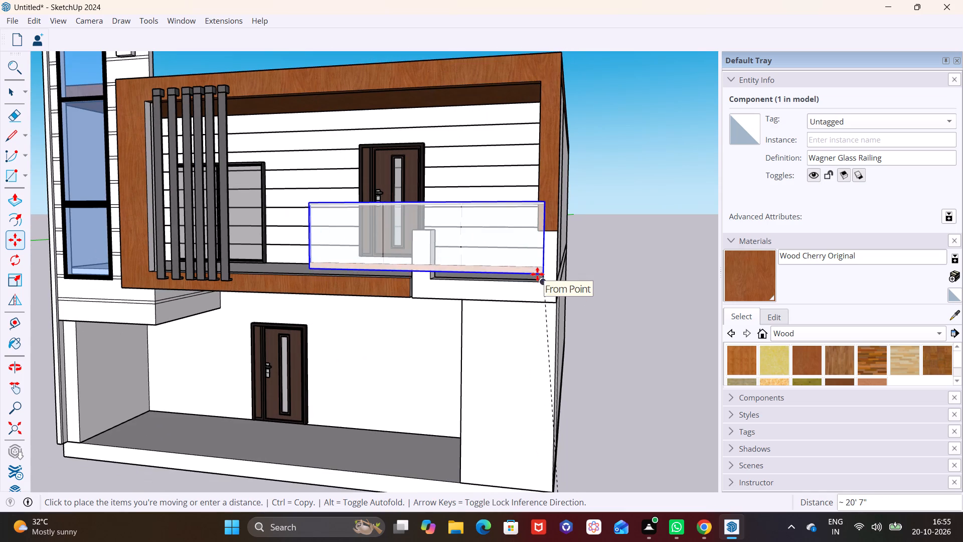
pyautogui.click(537, 274)
# Scale the glass railing's length to about half so it spans only the white parapet opening.
pyautogui.moveTo(469, 287); pyautogui.dragTo(628, 309, button='middle')
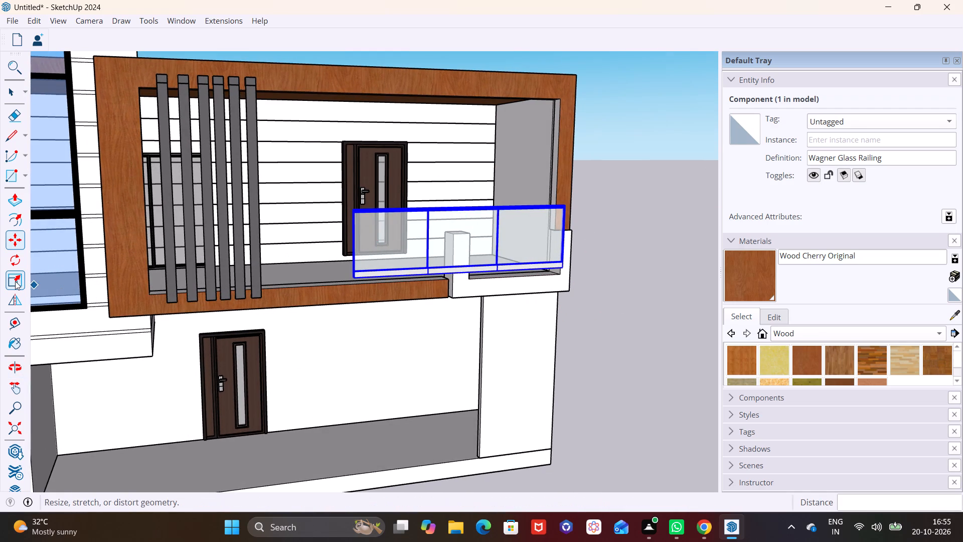
pyautogui.click(15, 281)
pyautogui.moveTo(352, 249); pyautogui.dragTo(471, 268, button='middle')
pyautogui.scroll(5, 422, 260)
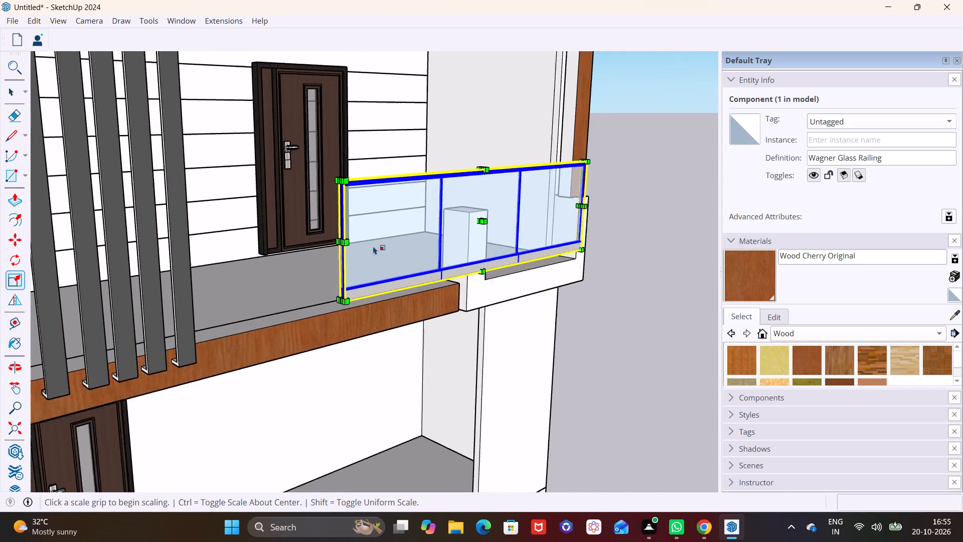
pyautogui.scroll(4, 373, 246)
pyautogui.click(339, 243)
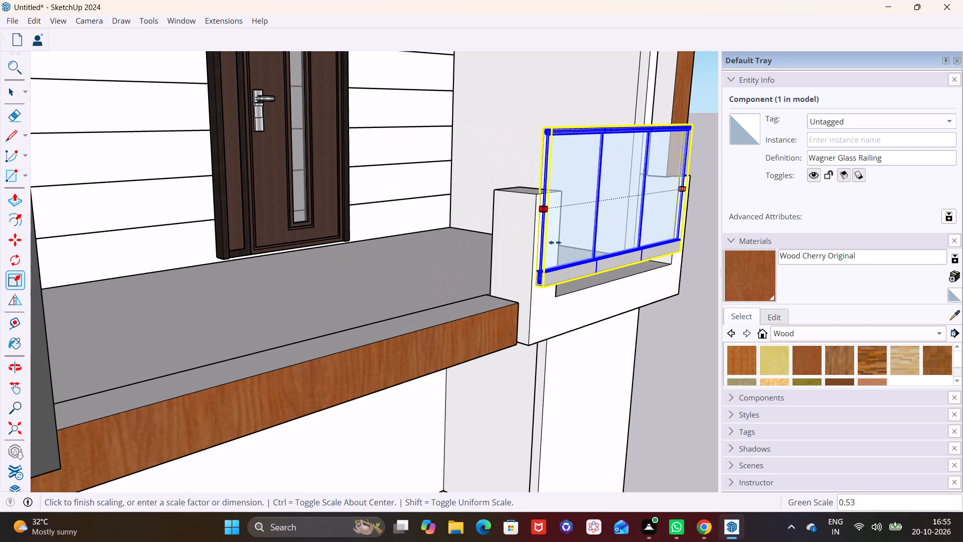
pyautogui.click(574, 245)
# Rescale the glass railing's height, finishing with a blue scale of 5.52 so its top stays just below the white parapet post.
pyautogui.moveTo(600, 274); pyautogui.dragTo(357, 257, button='middle')
pyautogui.moveTo(522, 122); pyautogui.dragTo(423, 265, button='middle')
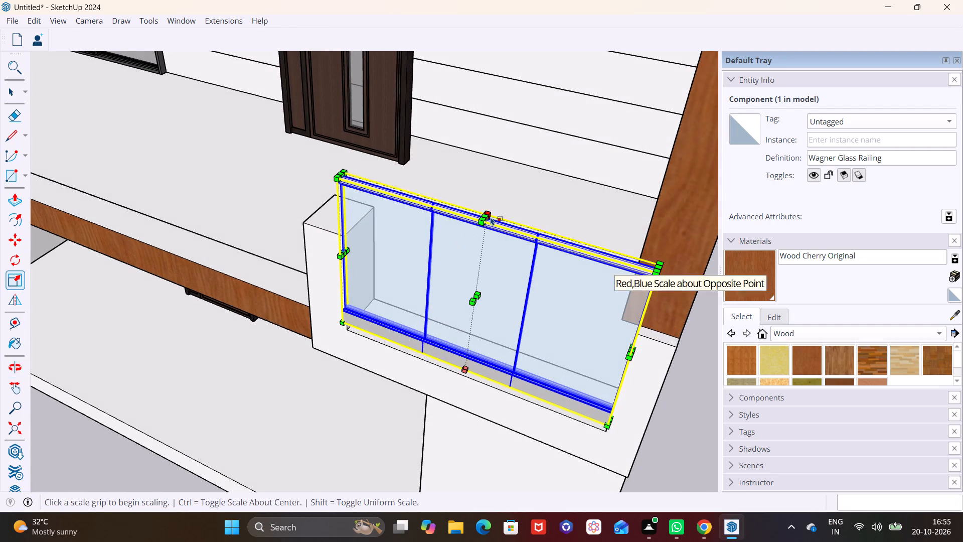
pyautogui.click(487, 216)
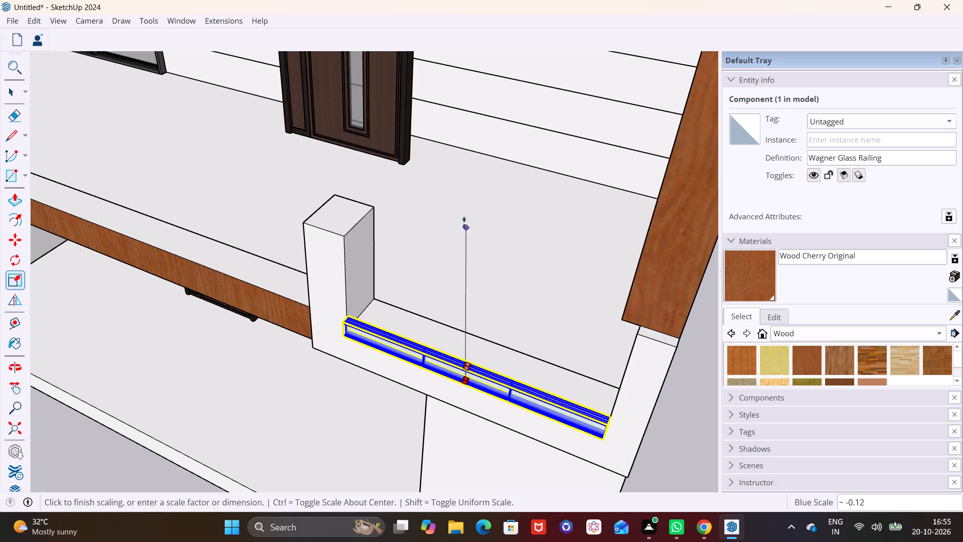
pyautogui.click(499, 266)
pyautogui.scroll(1, 467, 358)
pyautogui.moveTo(467, 358); pyautogui.dragTo(451, 302, button='middle')
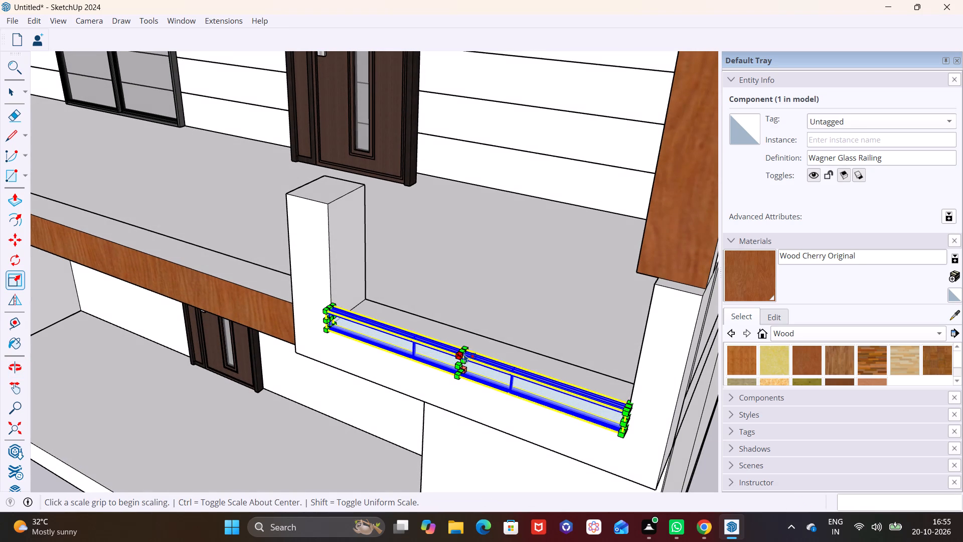
pyautogui.click(463, 350)
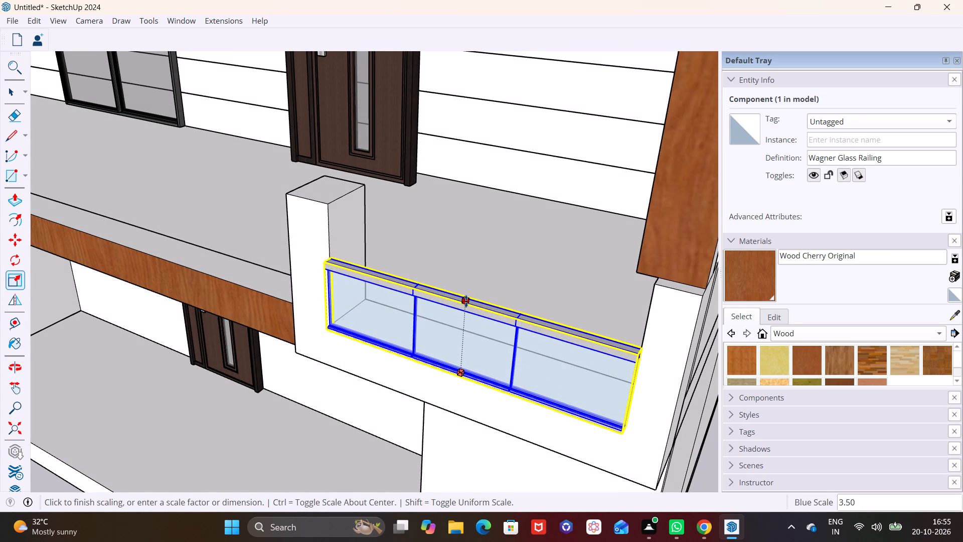
pyautogui.click(476, 253)
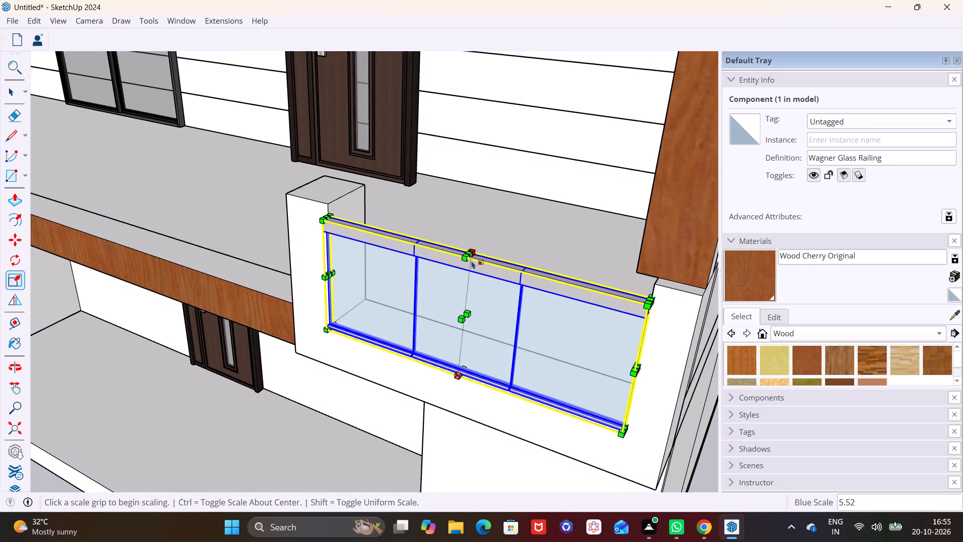
# Nudge the glass railing so its lower corner meets the base of the white post in the parapet opening, and deselect it.
pyautogui.scroll(-4, 469, 318)
pyautogui.moveTo(448, 338); pyautogui.dragTo(599, 246, button='middle')
pyautogui.scroll(6, 430, 282)
pyautogui.press('m')
pyautogui.scroll(6, 438, 280)
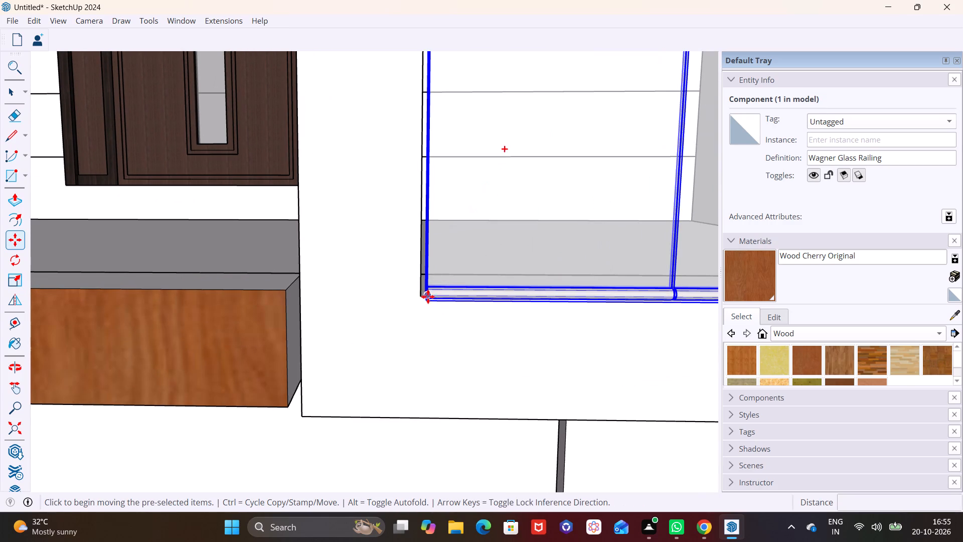
pyautogui.moveTo(427, 297); pyautogui.dragTo(426, 292)
pyautogui.click(422, 292)
pyautogui.scroll(-3, 385, 319)
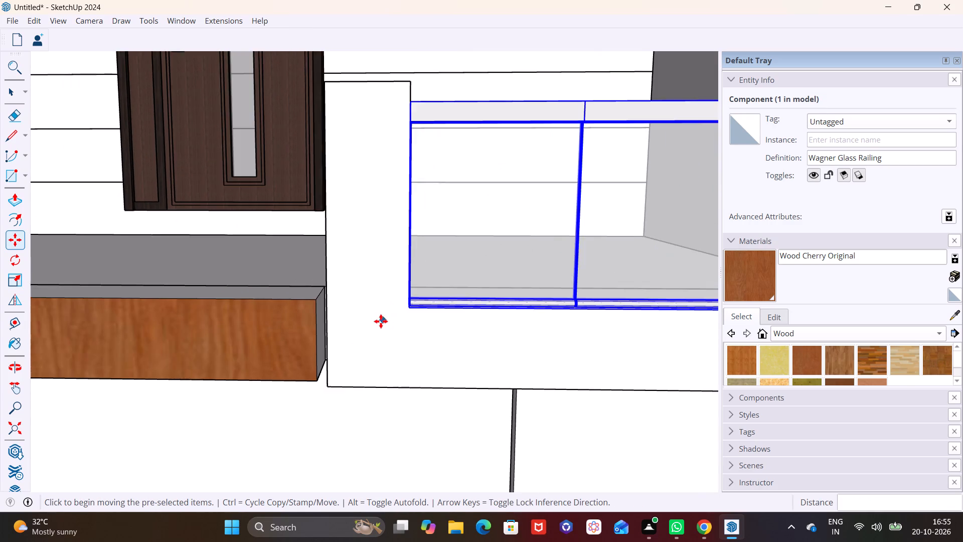
pyautogui.scroll(-10, 381, 321)
pyautogui.press('space')
pyautogui.click(392, 326)
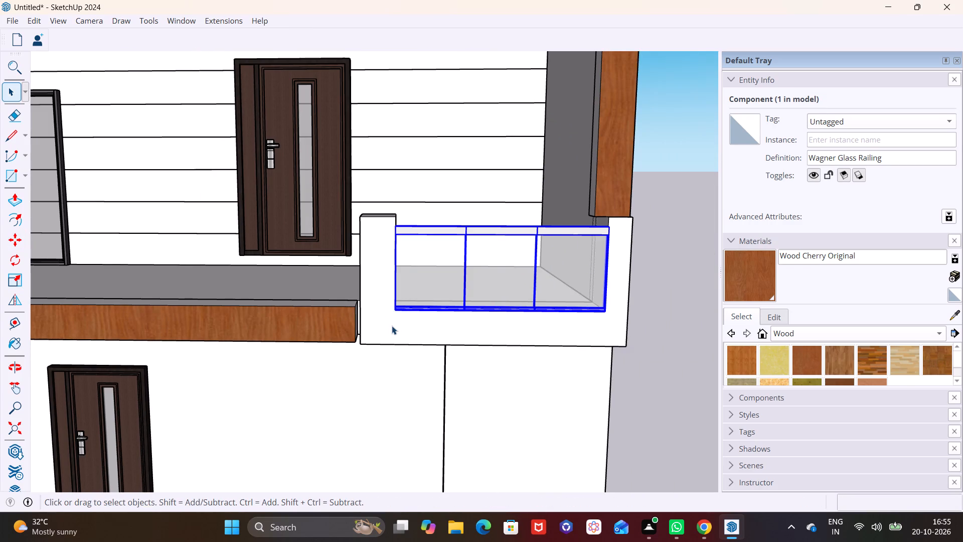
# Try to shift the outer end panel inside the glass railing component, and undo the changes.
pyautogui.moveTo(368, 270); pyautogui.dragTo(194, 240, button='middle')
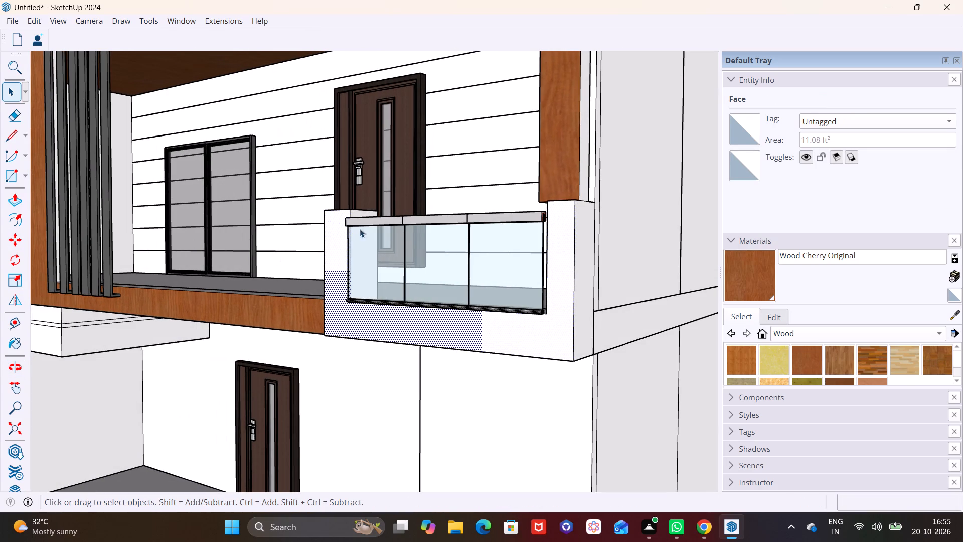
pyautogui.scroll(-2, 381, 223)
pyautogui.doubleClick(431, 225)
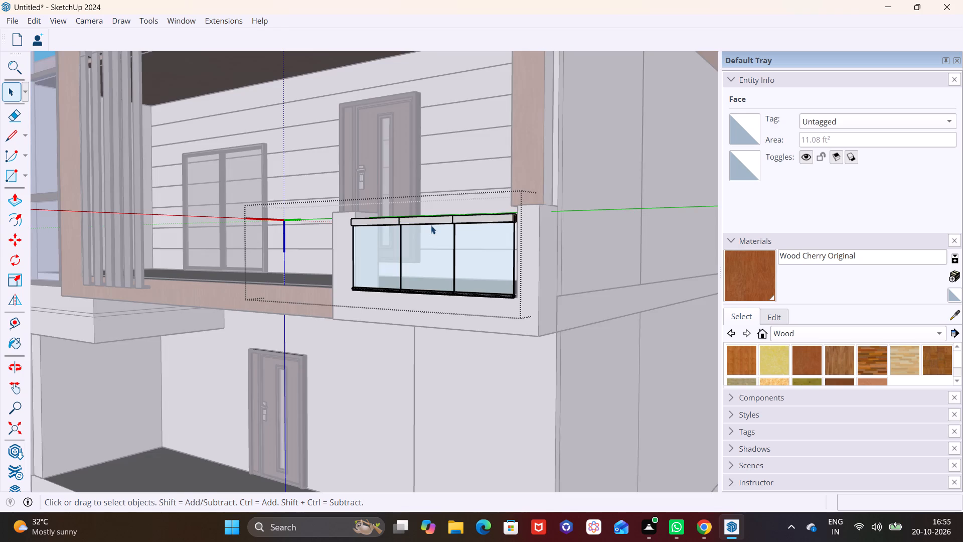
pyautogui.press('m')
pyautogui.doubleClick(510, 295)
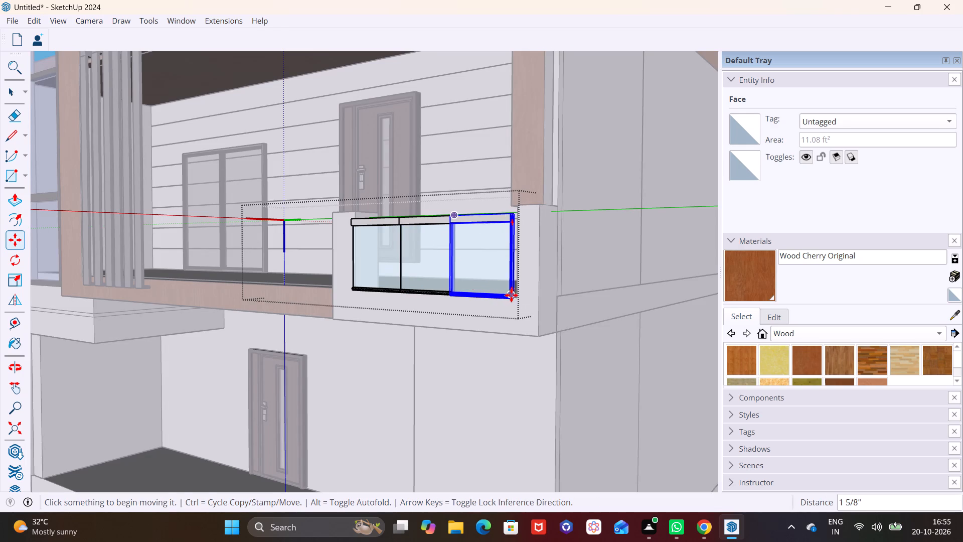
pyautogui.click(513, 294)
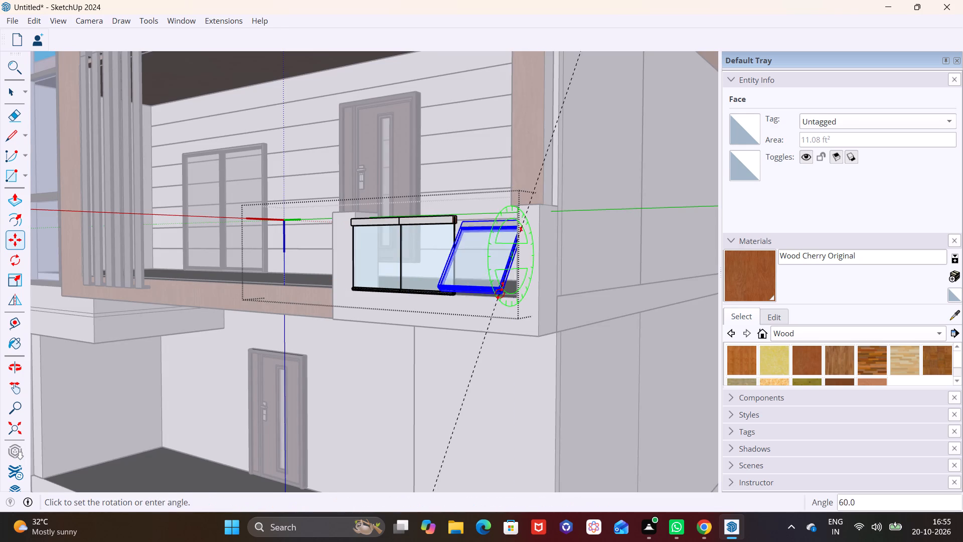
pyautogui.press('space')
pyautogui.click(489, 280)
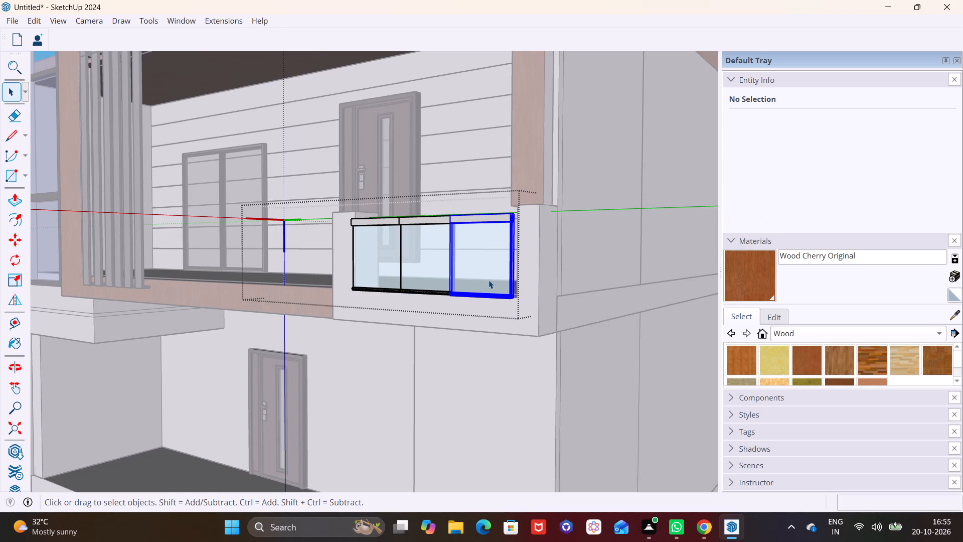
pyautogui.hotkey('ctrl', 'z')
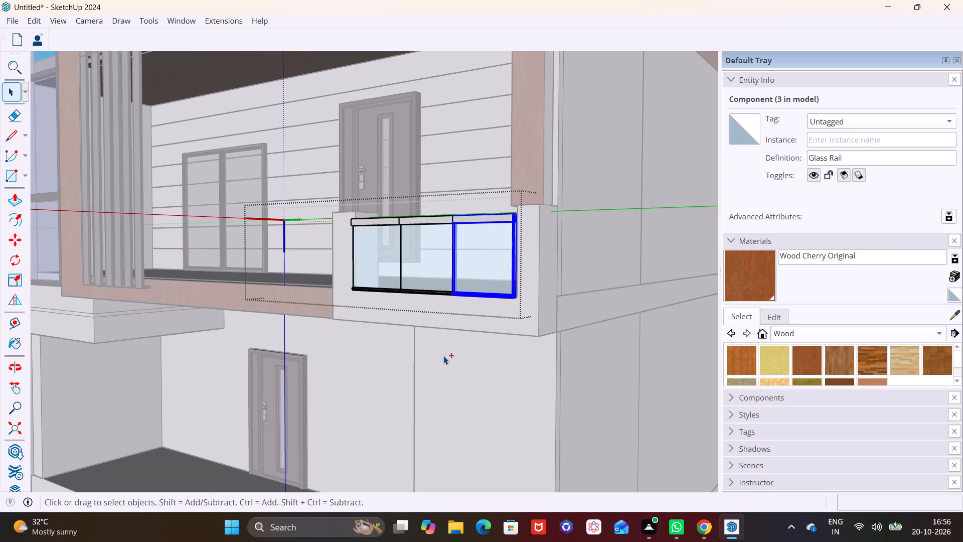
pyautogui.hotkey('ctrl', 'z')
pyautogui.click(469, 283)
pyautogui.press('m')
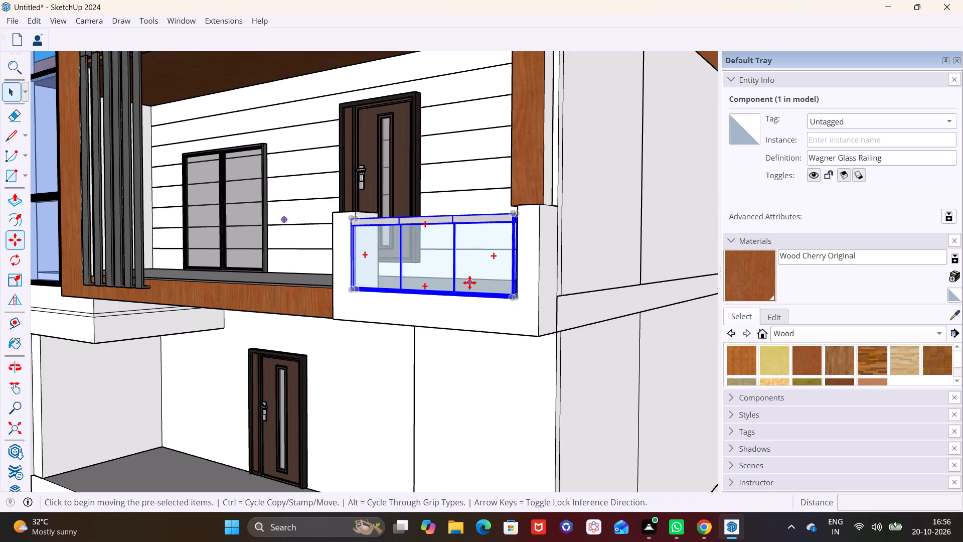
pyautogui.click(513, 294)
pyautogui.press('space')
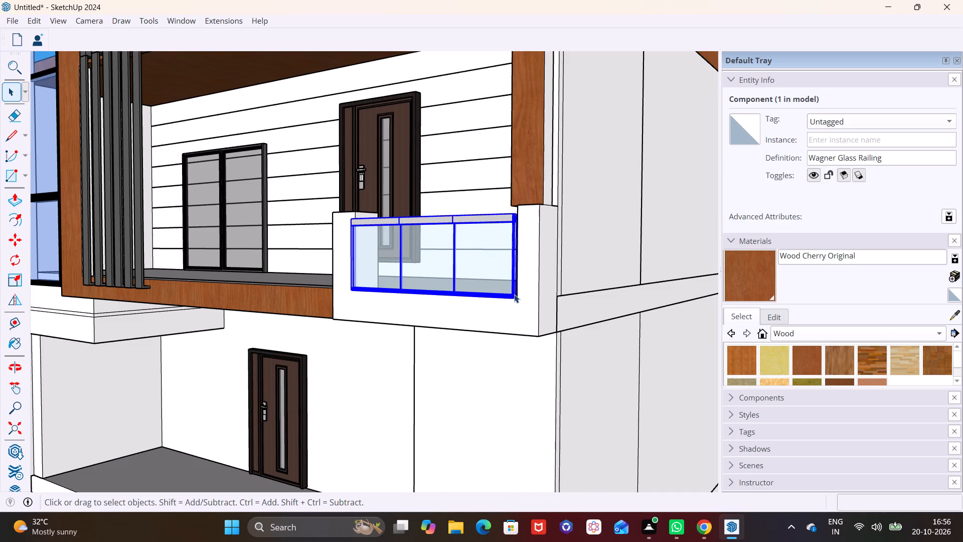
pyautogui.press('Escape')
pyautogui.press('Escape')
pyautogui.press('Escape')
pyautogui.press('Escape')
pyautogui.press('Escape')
# Copy the glass railing from the parapet opening to the wood-edged balcony section between the white post and the vertical bars.
pyautogui.click(489, 289)
pyautogui.press('m')
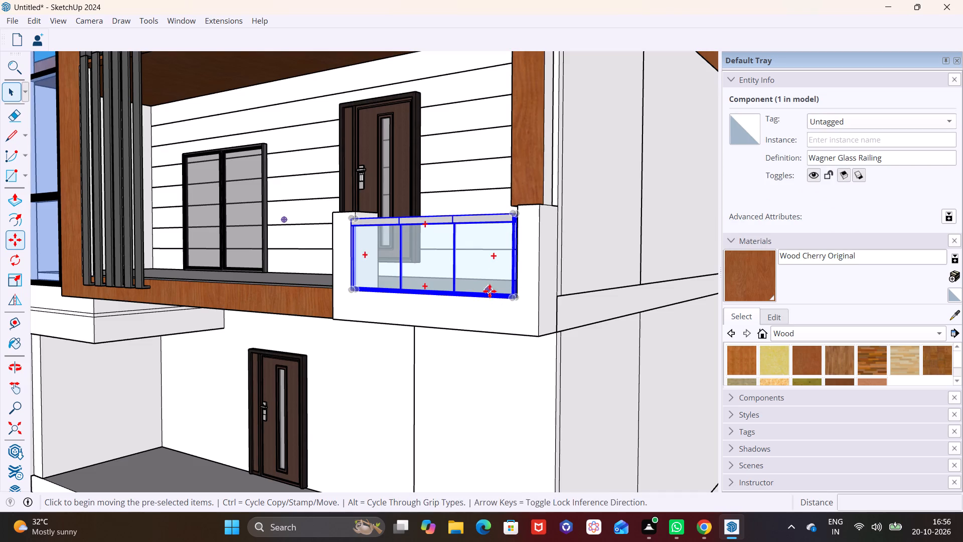
pyautogui.click(518, 296)
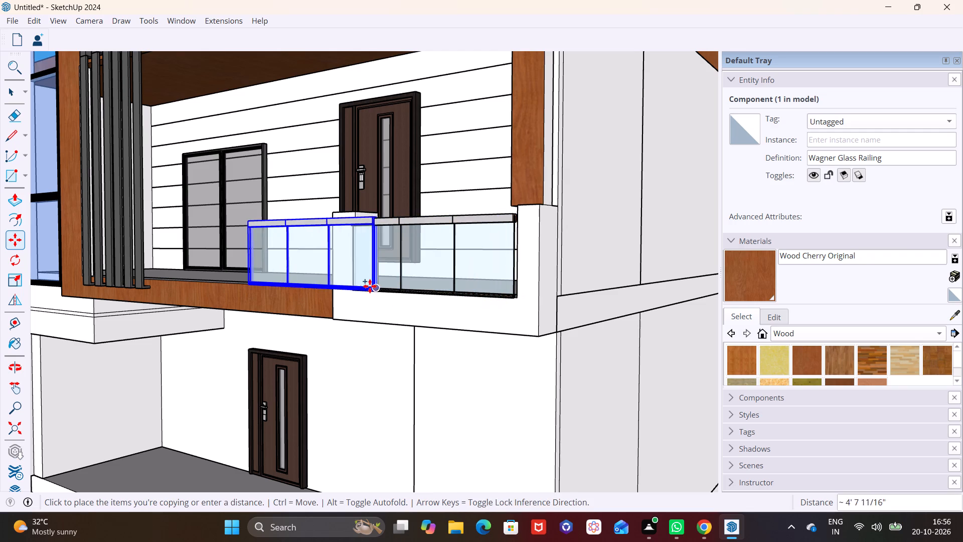
pyautogui.scroll(10, 345, 269)
pyautogui.moveTo(285, 276); pyautogui.dragTo(285, 307, button='middle')
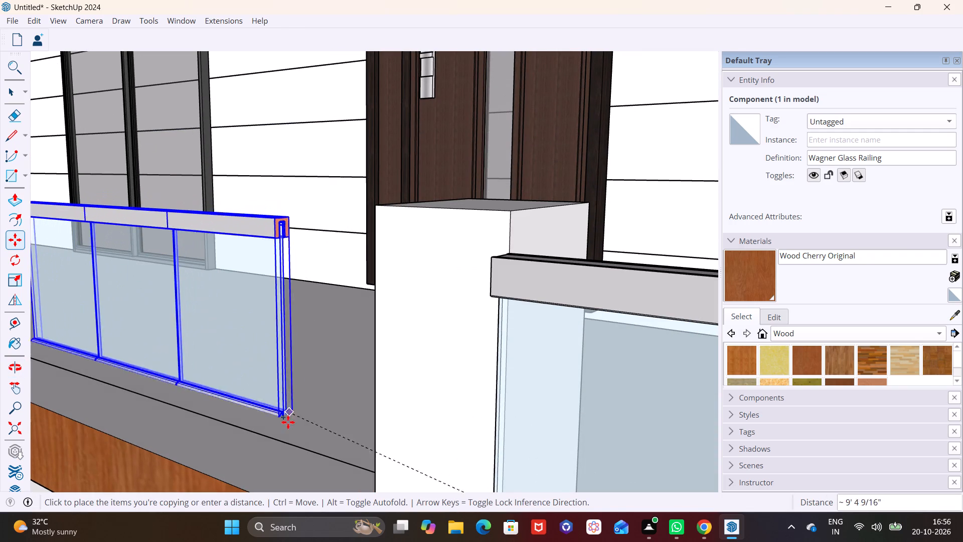
pyautogui.click(276, 460)
pyautogui.scroll(-8, 297, 420)
pyautogui.moveTo(271, 409); pyautogui.dragTo(394, 351, button='middle')
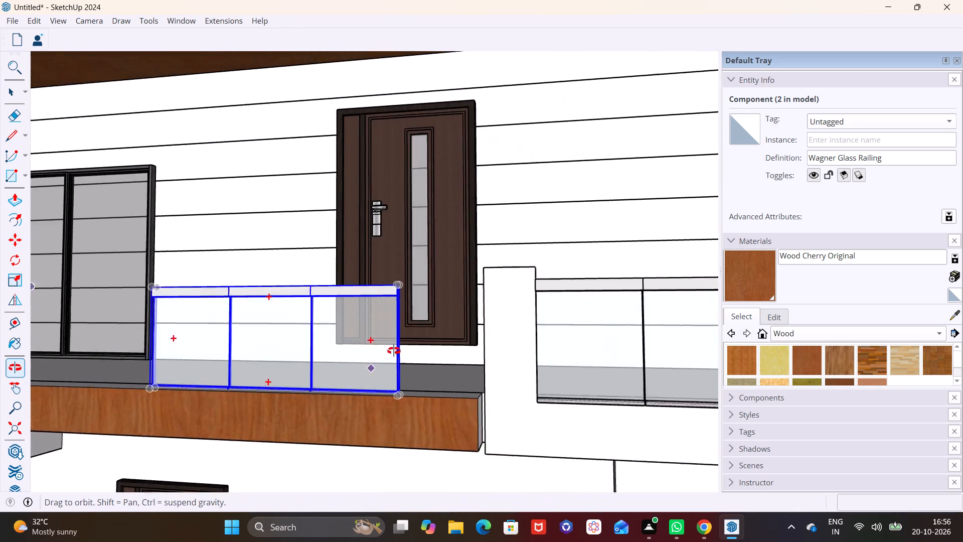
# Stretch the copied glass railing lengthwise along the wood-edged balcony with a green scale of about 1.32 so it reaches the white post.
pyautogui.moveTo(394, 351); pyautogui.dragTo(466, 350, button='middle')
pyautogui.click(20, 281)
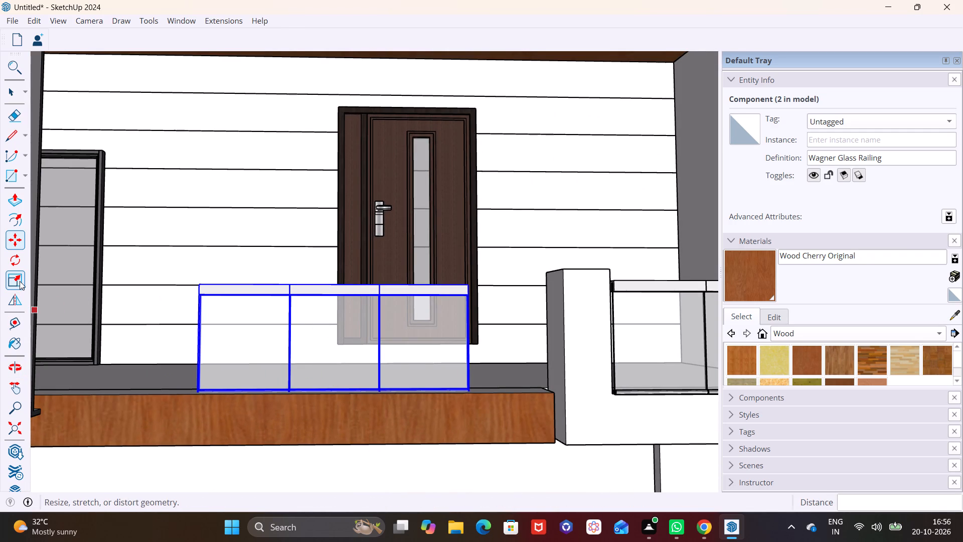
pyautogui.moveTo(530, 297); pyautogui.dragTo(352, 327, button='middle')
pyautogui.scroll(6, 338, 372)
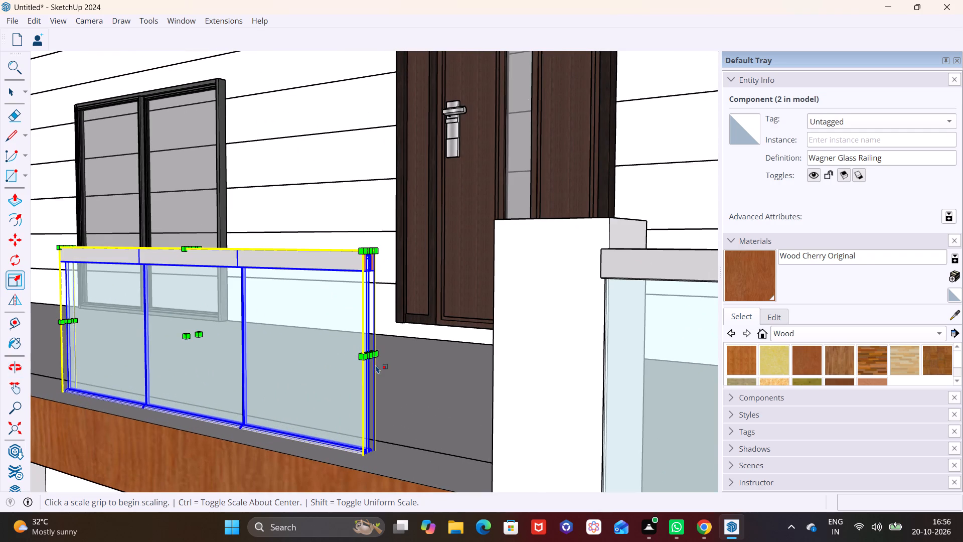
pyautogui.click(372, 355)
pyautogui.click(491, 355)
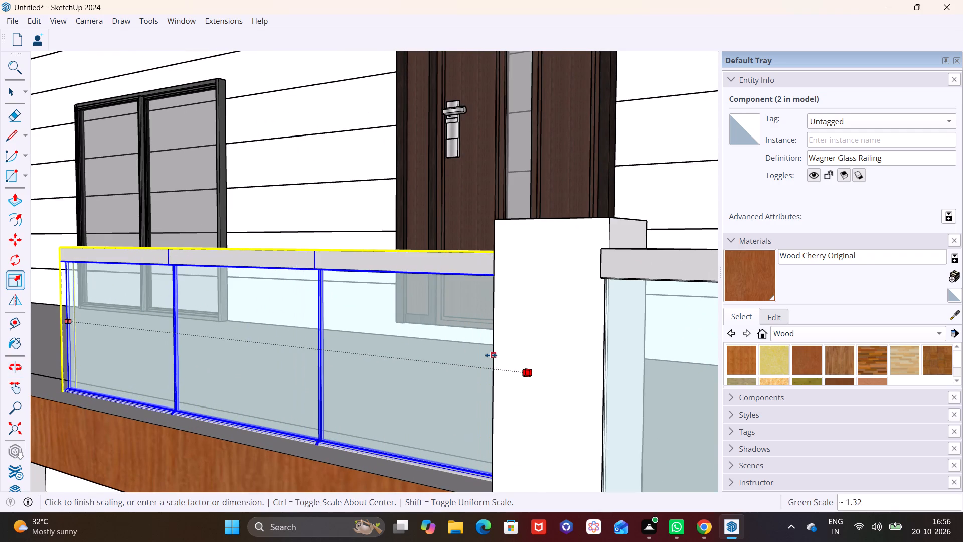
# Stretch the railing's opposite end behind the vertical bars to the wood frame with a green scale of 2.00, and deselect it.
pyautogui.scroll(-10, 320, 356)
pyautogui.moveTo(237, 363); pyautogui.dragTo(316, 393, button='middle')
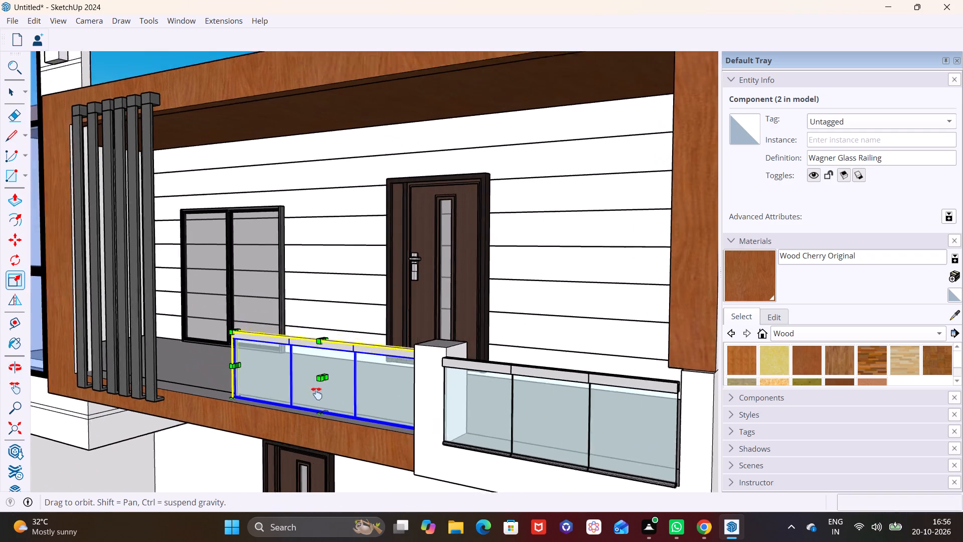
pyautogui.moveTo(316, 393); pyautogui.dragTo(467, 417, button='middle')
pyautogui.scroll(2, 410, 394)
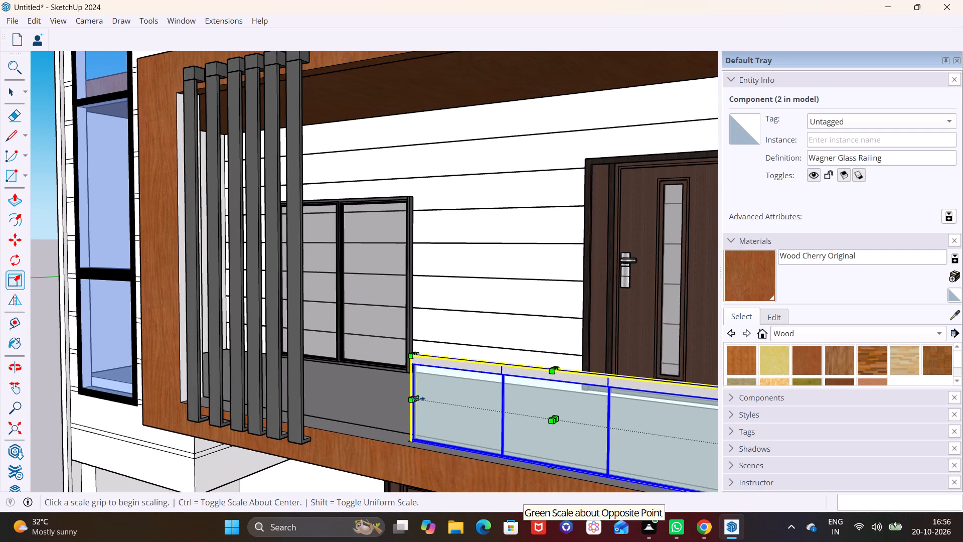
pyautogui.click(419, 398)
pyautogui.click(213, 335)
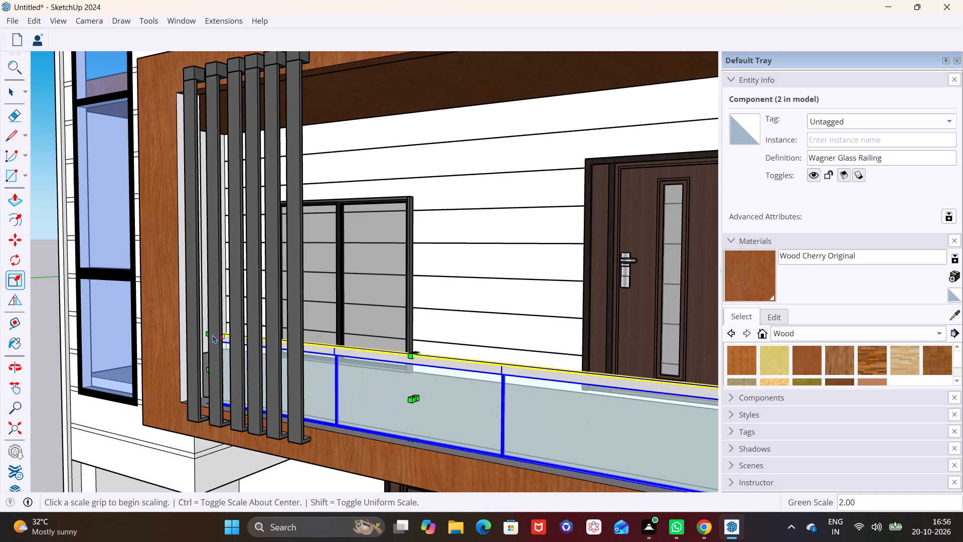
pyautogui.scroll(-6, 375, 378)
pyautogui.keyDown('shift'); pyautogui.moveTo(438, 388); pyautogui.dragTo(299, 349, button='middle'); pyautogui.keyUp('shift')
pyautogui.moveTo(337, 362); pyautogui.dragTo(496, 349, button='middle')
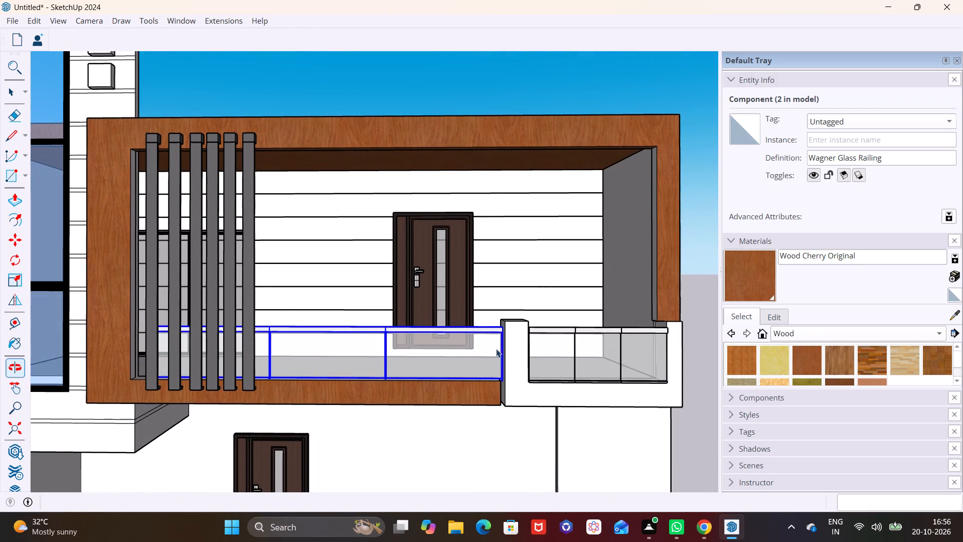
pyautogui.press('space')
pyautogui.click(445, 433)
# Nudge the long glass railing slightly downward onto the wood-edged balcony ledge beside the white post, and deselect it.
pyautogui.moveTo(450, 417); pyautogui.dragTo(414, 374, button='middle')
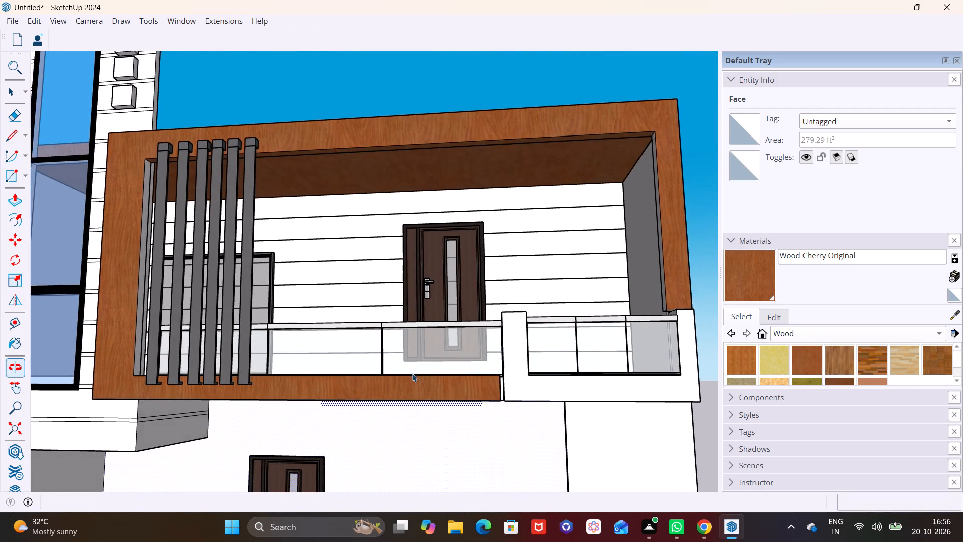
pyautogui.moveTo(412, 384); pyautogui.dragTo(412, 448, button='middle')
pyautogui.scroll(-1, 412, 448)
pyautogui.scroll(13, 455, 377)
pyautogui.moveTo(499, 400); pyautogui.dragTo(526, 349, button='middle')
pyautogui.scroll(1, 509, 382)
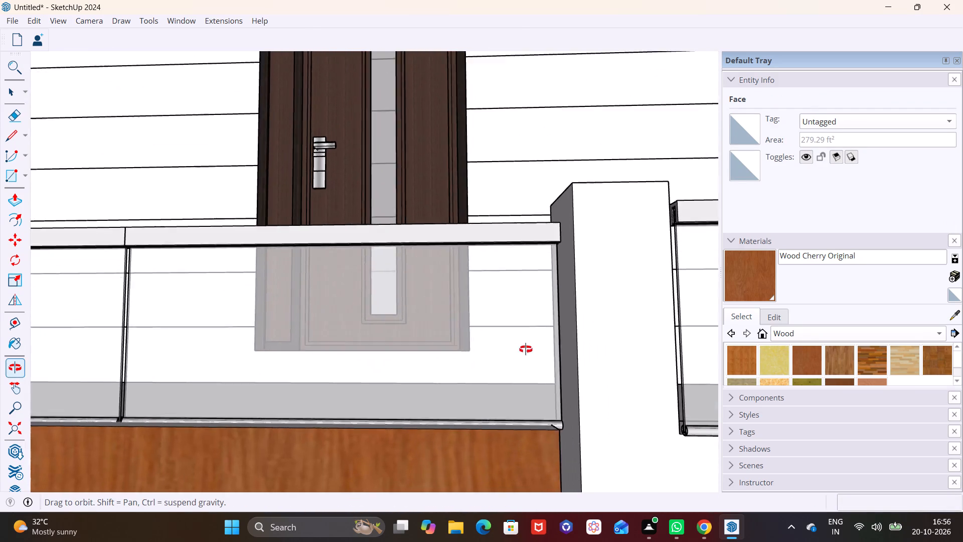
pyautogui.moveTo(526, 349); pyautogui.dragTo(417, 412, button='middle')
pyautogui.scroll(-2, 464, 391)
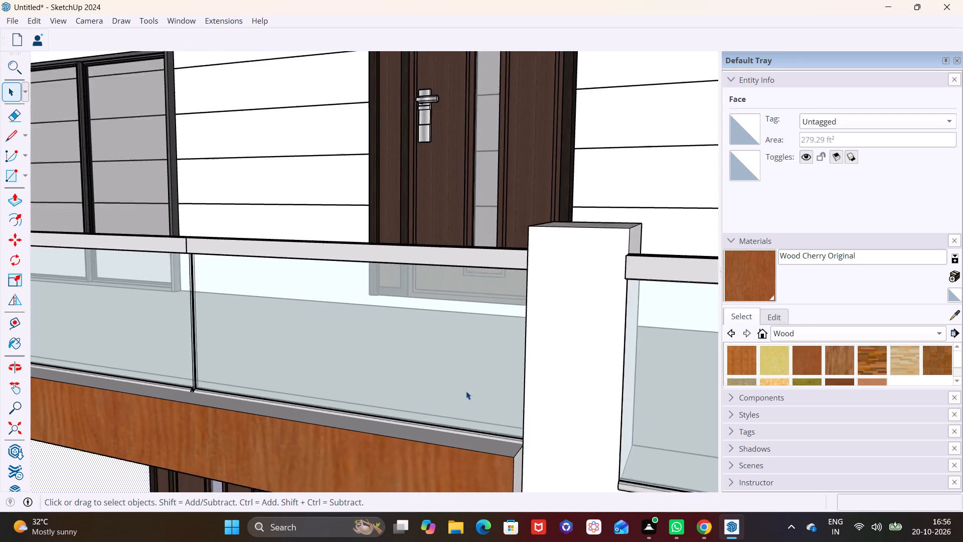
pyautogui.scroll(-1, 466, 391)
pyautogui.moveTo(511, 394); pyautogui.dragTo(653, 393, button='middle')
pyautogui.scroll(-1, 651, 393)
pyautogui.click(519, 401)
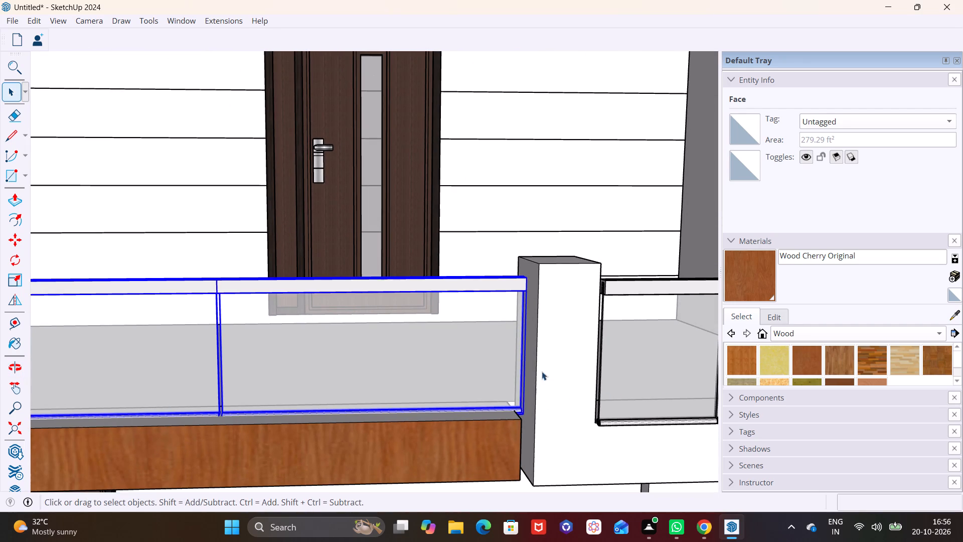
pyautogui.press('m')
pyautogui.click(546, 444)
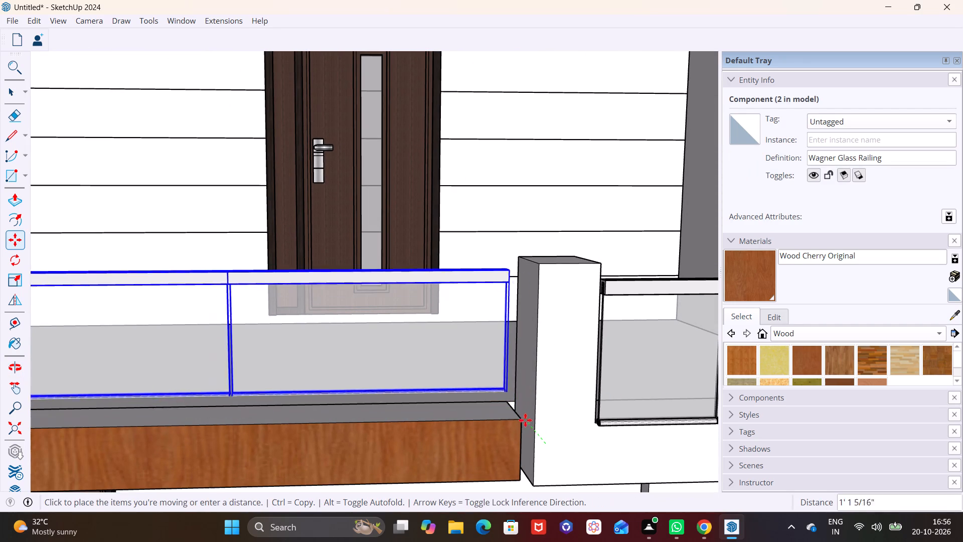
pyautogui.click(544, 452)
pyautogui.press('space')
pyautogui.click(459, 447)
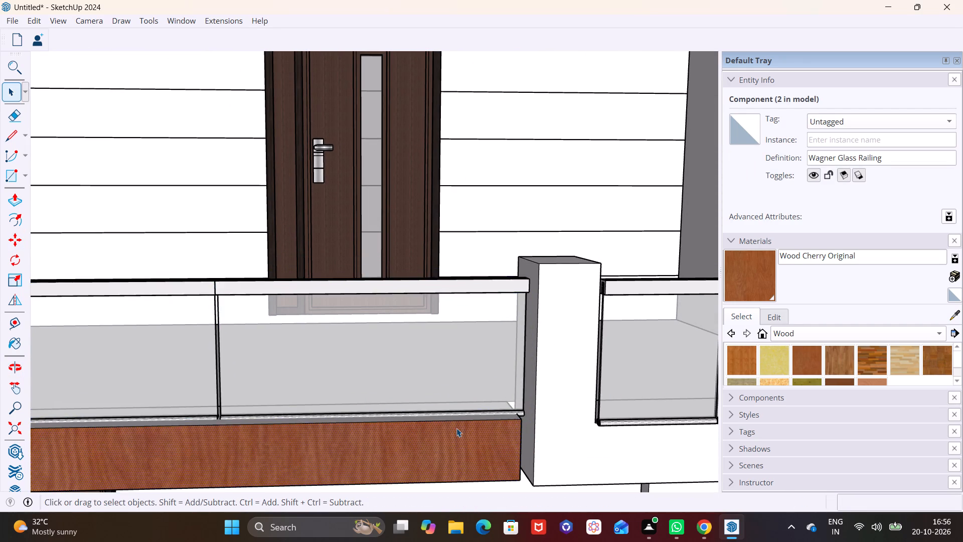
# Examine the whole facade with both glass railings, including the plain white pillar beneath the parapet.
pyautogui.scroll(-8, 456, 428)
pyautogui.moveTo(484, 413); pyautogui.dragTo(404, 288, button='middle')
pyautogui.scroll(-8, 406, 323)
pyautogui.scroll(-2, 426, 376)
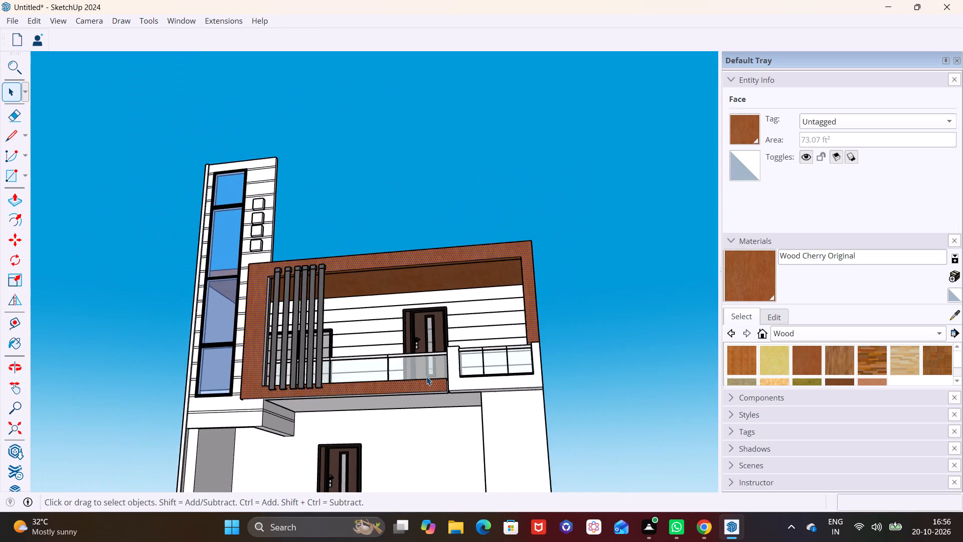
pyautogui.scroll(-1, 426, 376)
pyautogui.moveTo(430, 373); pyautogui.dragTo(421, 451, button='middle')
pyautogui.moveTo(443, 413); pyautogui.dragTo(500, 410, button='middle')
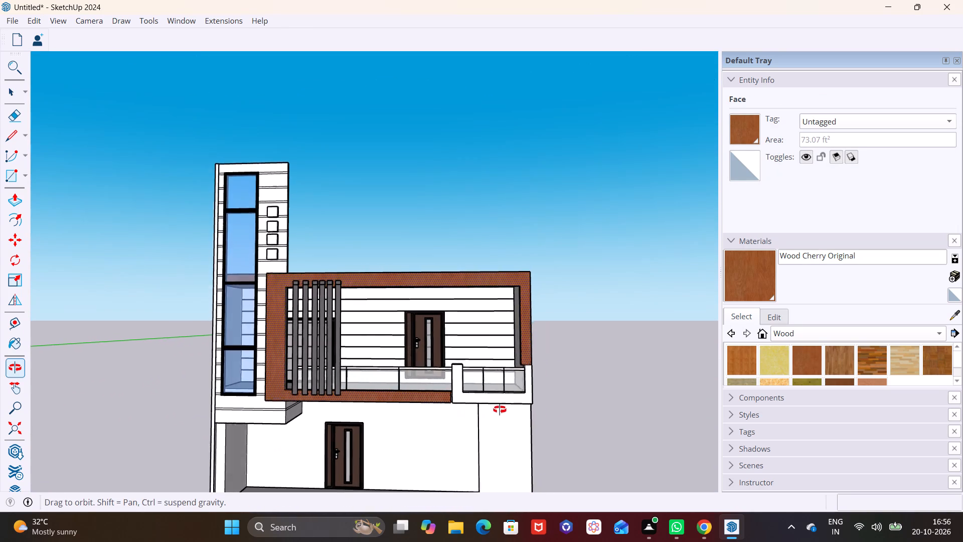
pyautogui.moveTo(500, 410); pyautogui.dragTo(519, 409, button='middle')
pyautogui.scroll(-3, 381, 368)
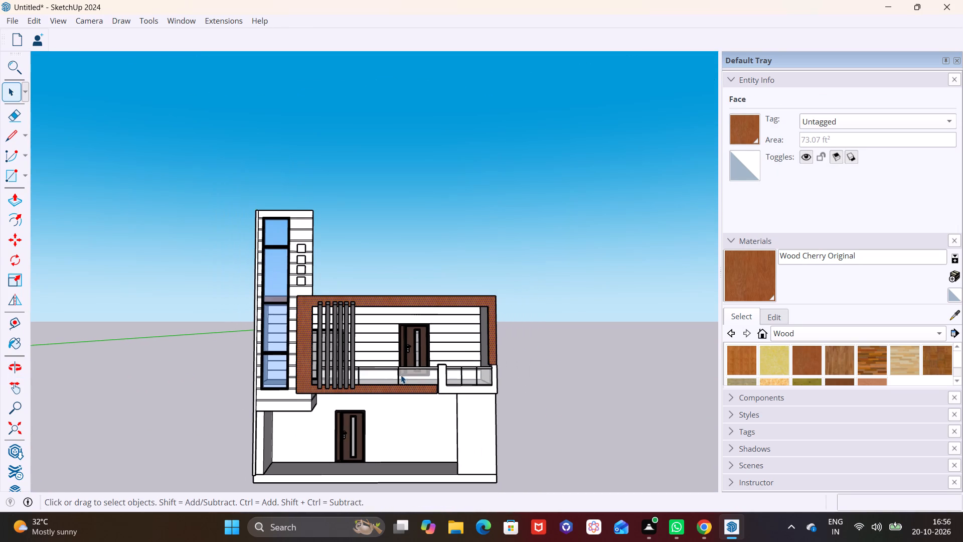
pyautogui.moveTo(409, 378); pyautogui.dragTo(375, 278, button='middle')
pyautogui.keyDown('shift'); pyautogui.scroll(1, 377, 283); pyautogui.keyUp('shift')
pyautogui.keyDown('shift'); pyautogui.scroll(-1, 376, 282); pyautogui.keyUp('shift')
pyautogui.moveTo(371, 326); pyautogui.dragTo(366, 326)
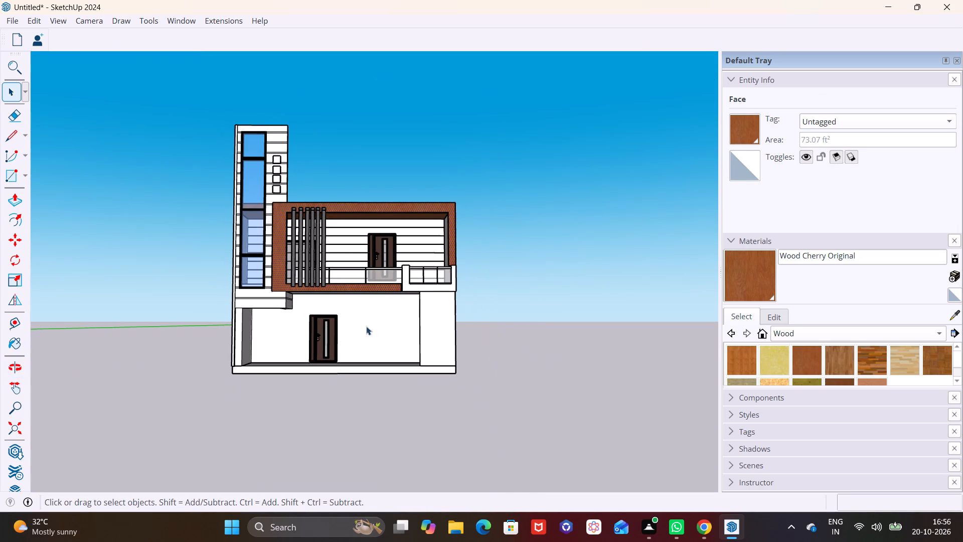
pyautogui.moveTo(366, 326); pyautogui.dragTo(366, 321)
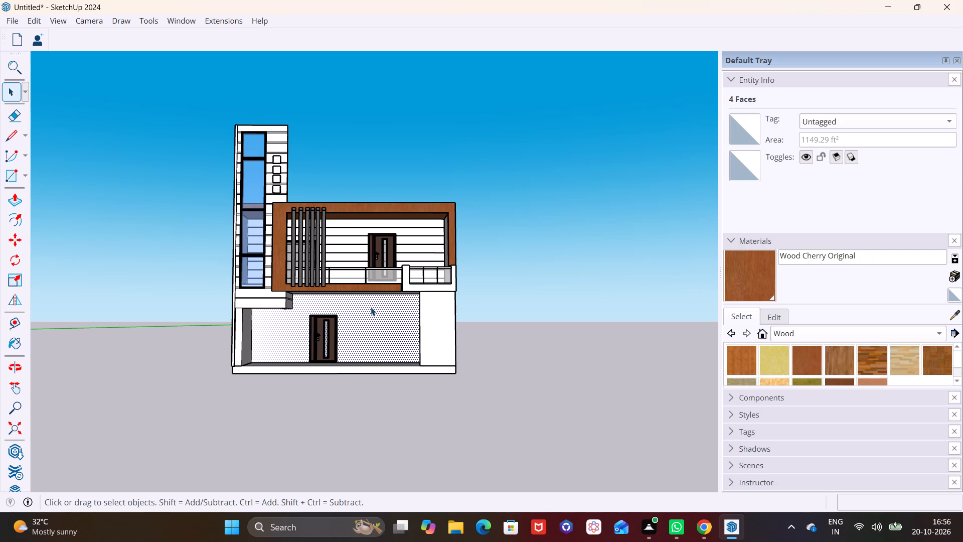
pyautogui.scroll(5, 432, 313)
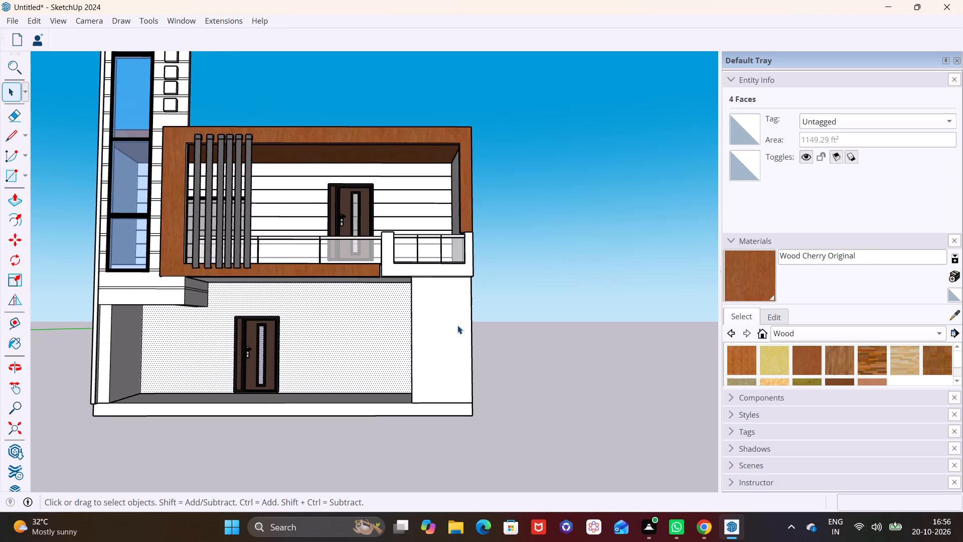
pyautogui.keyDown('shift'); pyautogui.moveTo(457, 325); pyautogui.dragTo(359, 410, button='middle'); pyautogui.keyUp('shift')
pyautogui.keyDown('shift'); pyautogui.scroll(1, 401, 377); pyautogui.keyUp('shift')
pyautogui.scroll(2, 398, 369)
pyautogui.keyDown('shift'); pyautogui.moveTo(347, 357); pyautogui.dragTo(422, 307, button='middle'); pyautogui.keyUp('shift')
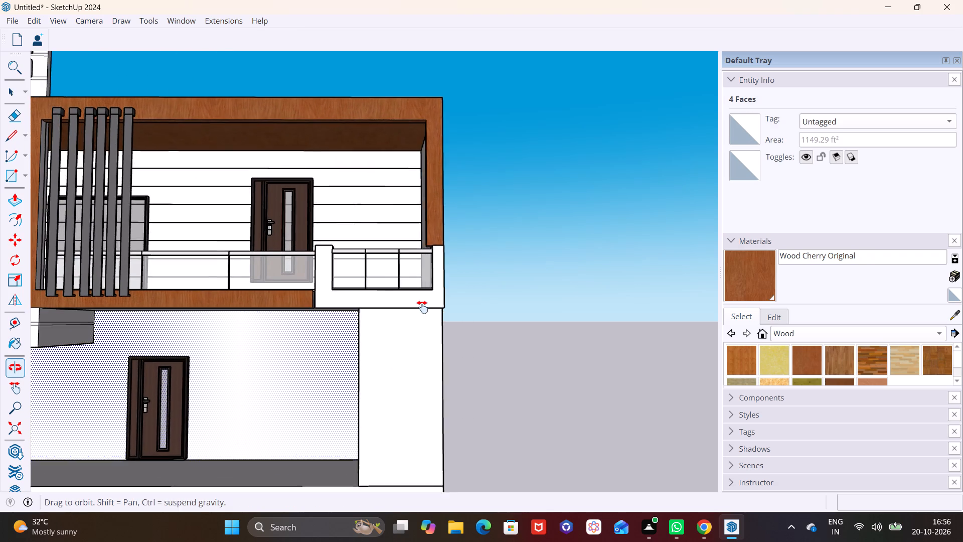
pyautogui.keyDown('shift'); pyautogui.moveTo(422, 307); pyautogui.dragTo(433, 302, button='middle'); pyautogui.keyUp('shift')
pyautogui.moveTo(401, 342); pyautogui.dragTo(413, 310, button='middle')
pyautogui.moveTo(416, 368); pyautogui.dragTo(401, 337, button='middle')
pyautogui.keyDown('shift'); pyautogui.moveTo(427, 350); pyautogui.dragTo(414, 301, button='middle'); pyautogui.keyUp('shift')
pyautogui.scroll(2, 405, 304)
pyautogui.moveTo(399, 302); pyautogui.dragTo(382, 333, button='middle')
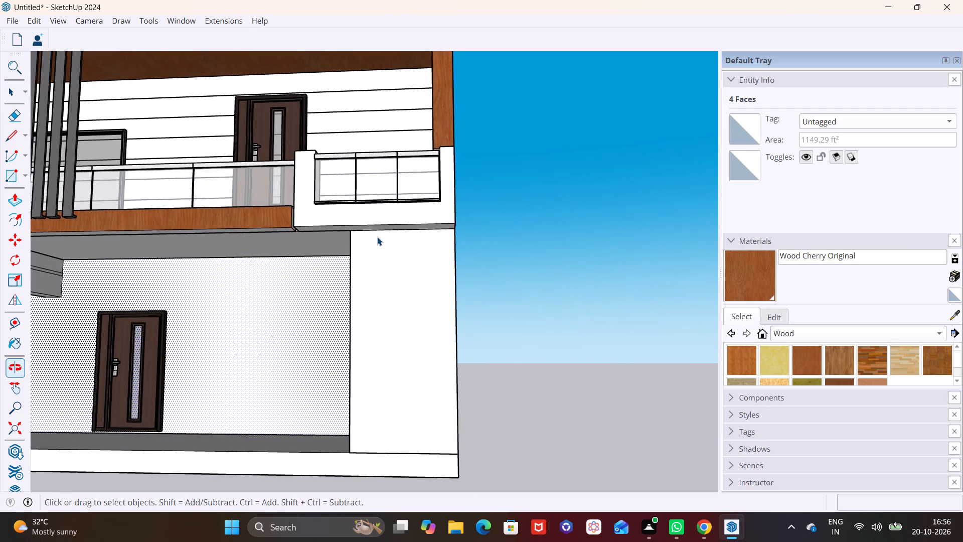
pyautogui.scroll(6, 377, 237)
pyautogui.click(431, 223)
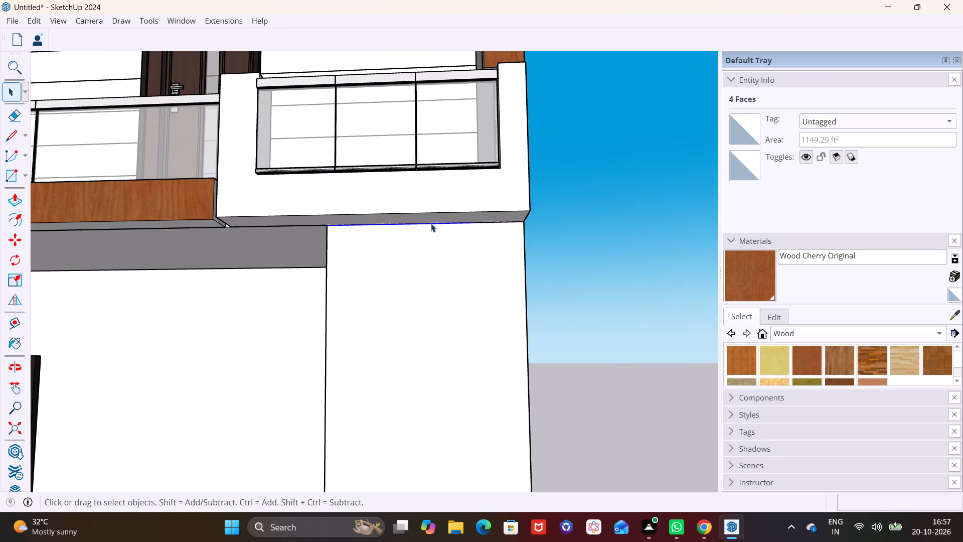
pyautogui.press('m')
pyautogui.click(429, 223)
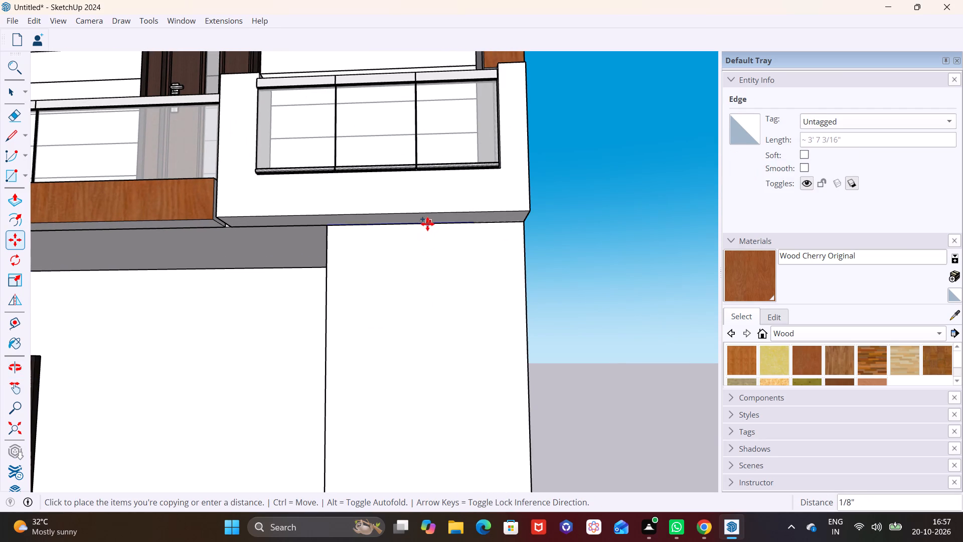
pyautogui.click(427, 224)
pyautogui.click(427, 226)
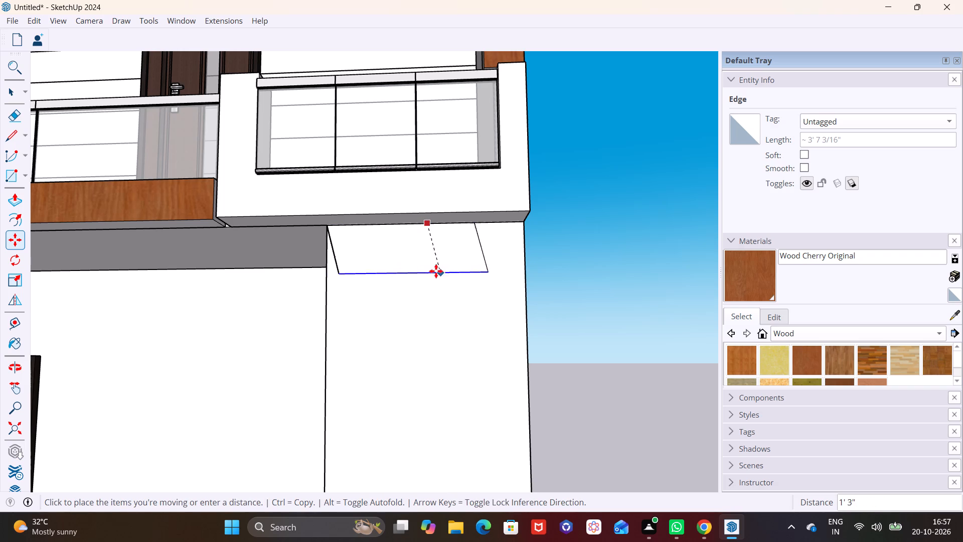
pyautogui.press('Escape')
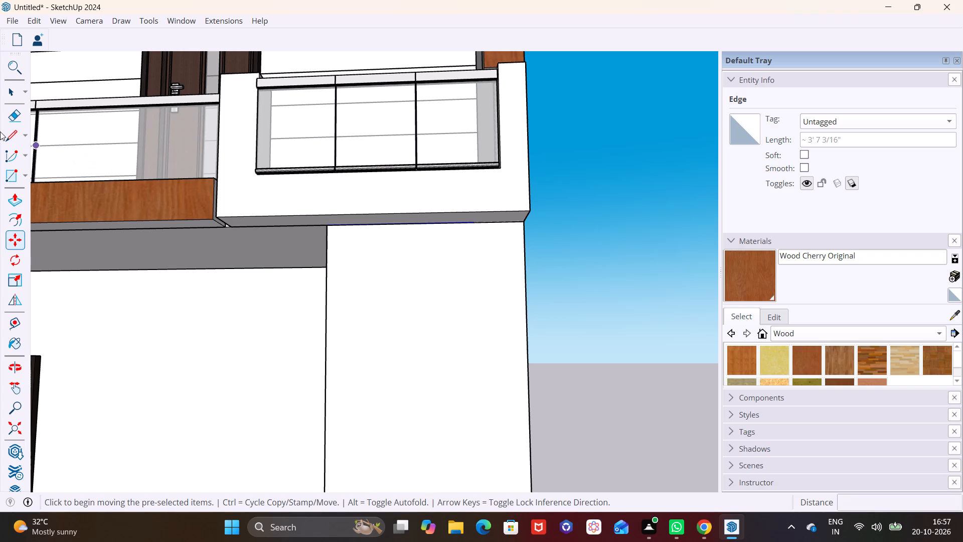
# Draw a horizontal line about 4' 9" long across the upper front face of the white pillar, and copy it 1" below.
pyautogui.click(10, 133)
pyautogui.click(328, 268)
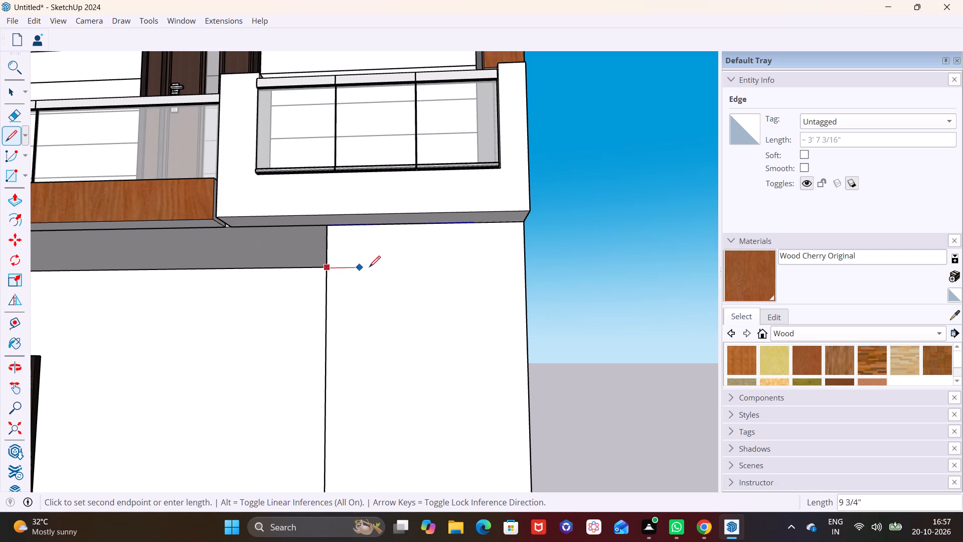
pyautogui.click(525, 266)
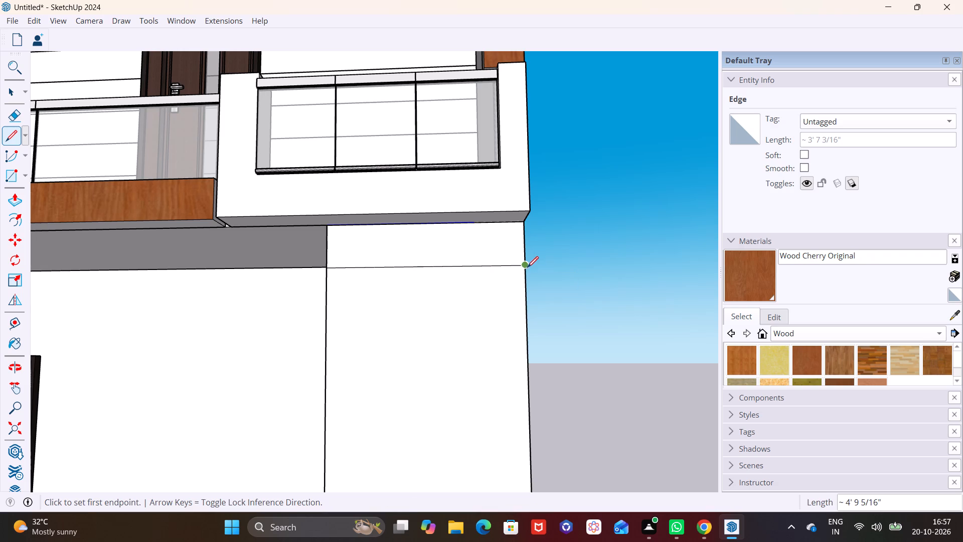
pyautogui.press('space')
pyautogui.click(439, 266)
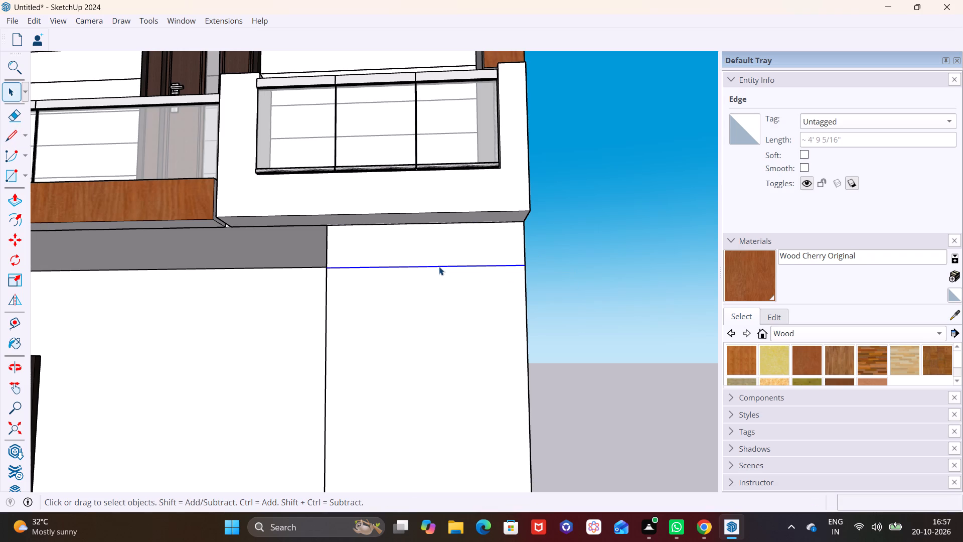
pyautogui.press('m')
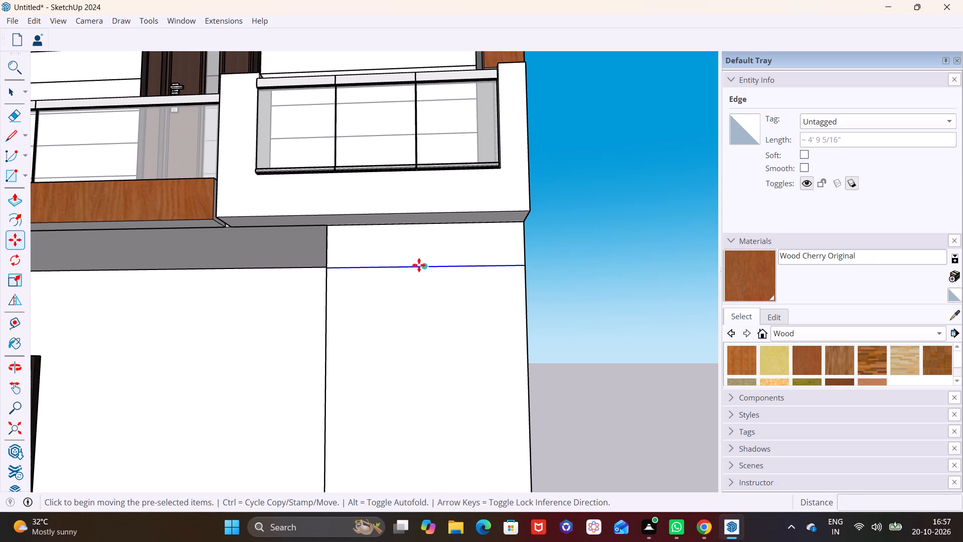
pyautogui.click(419, 265)
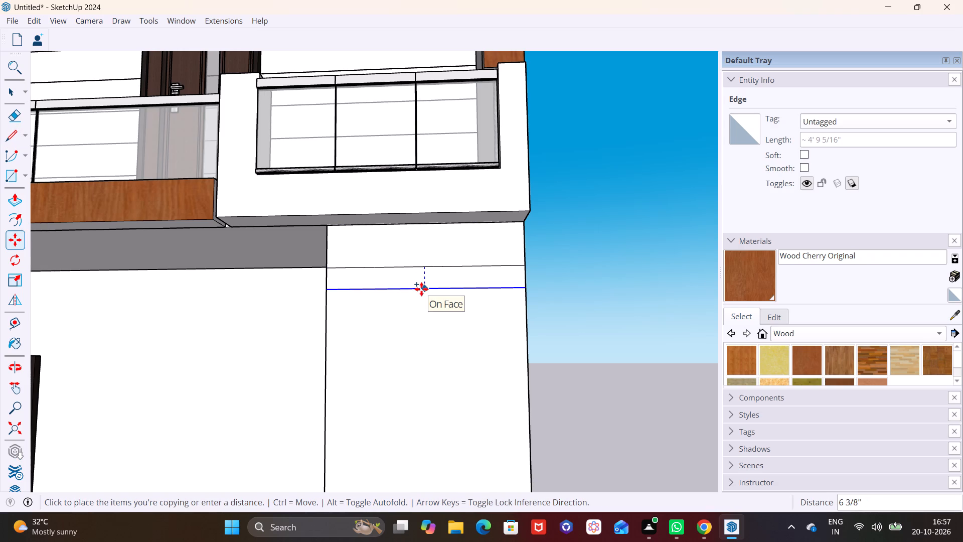
pyautogui.write('1"')
pyautogui.press('Return')
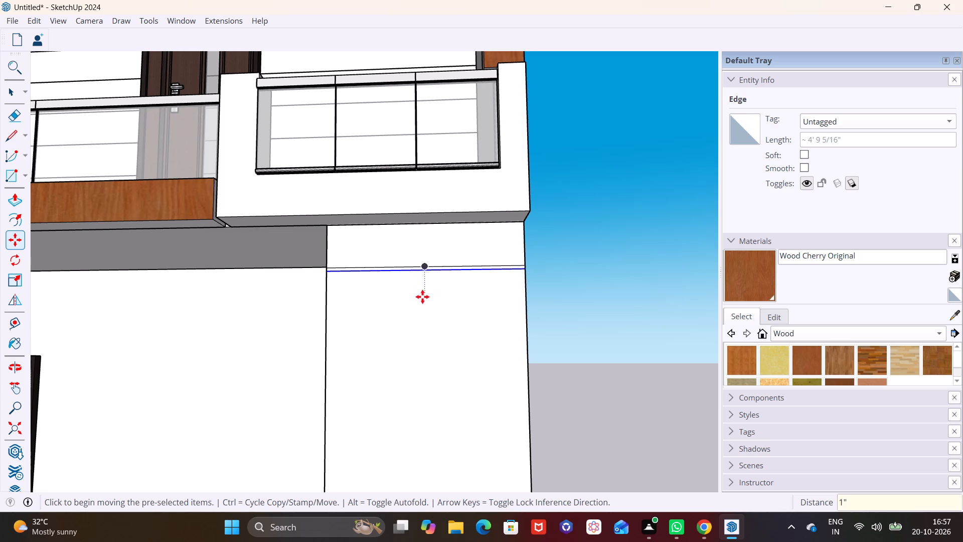
# Draw five horizontal lines about 4' 9" long across the pillar's front face, spaced down below the existing groove pair.
pyautogui.click(15, 139)
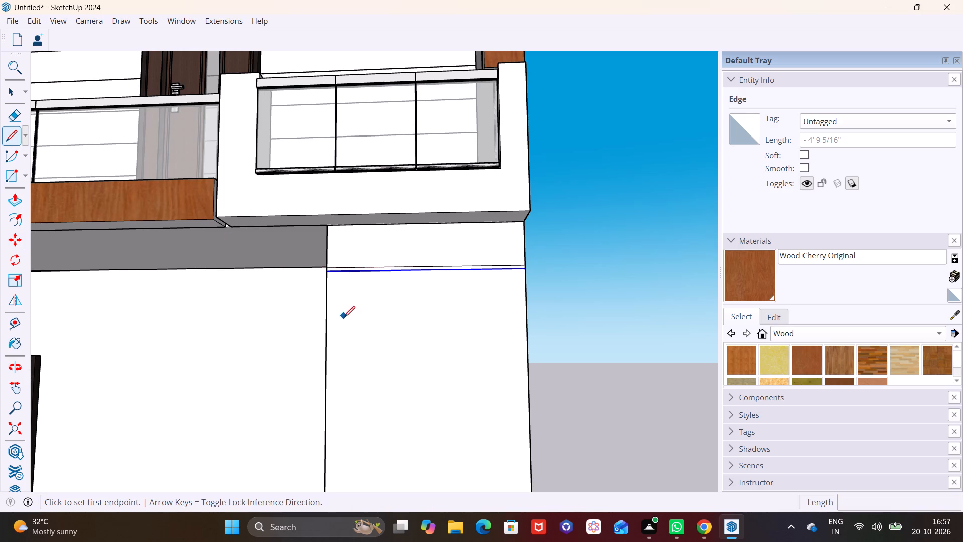
pyautogui.click(329, 322)
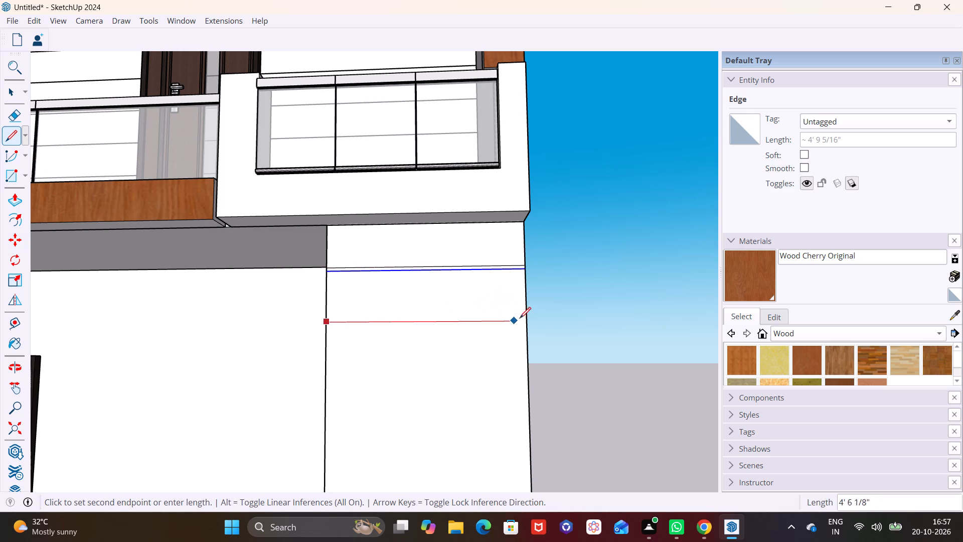
pyautogui.click(528, 319)
pyautogui.scroll(-2, 448, 326)
pyautogui.keyDown('shift'); pyautogui.moveTo(443, 330); pyautogui.dragTo(430, 197, button='middle'); pyautogui.keyUp('shift')
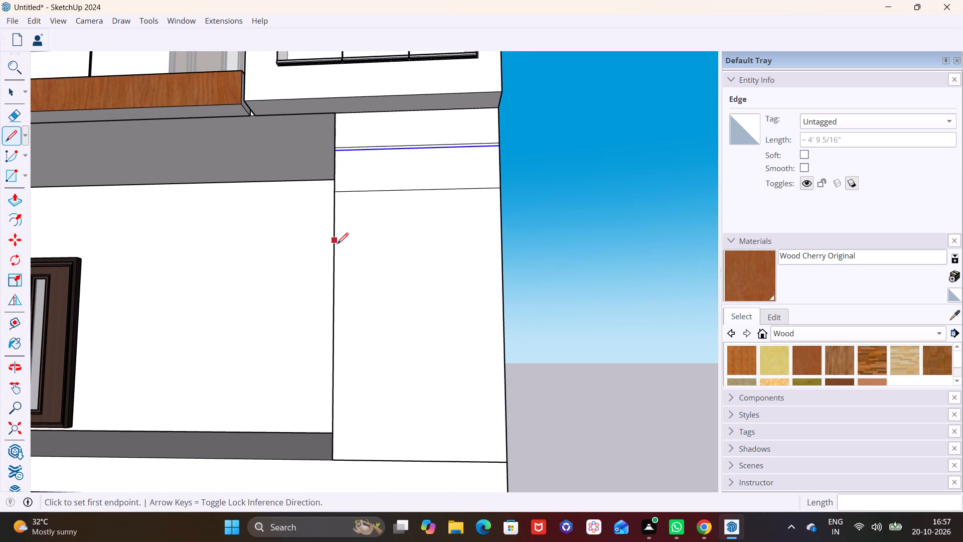
pyautogui.click(336, 239)
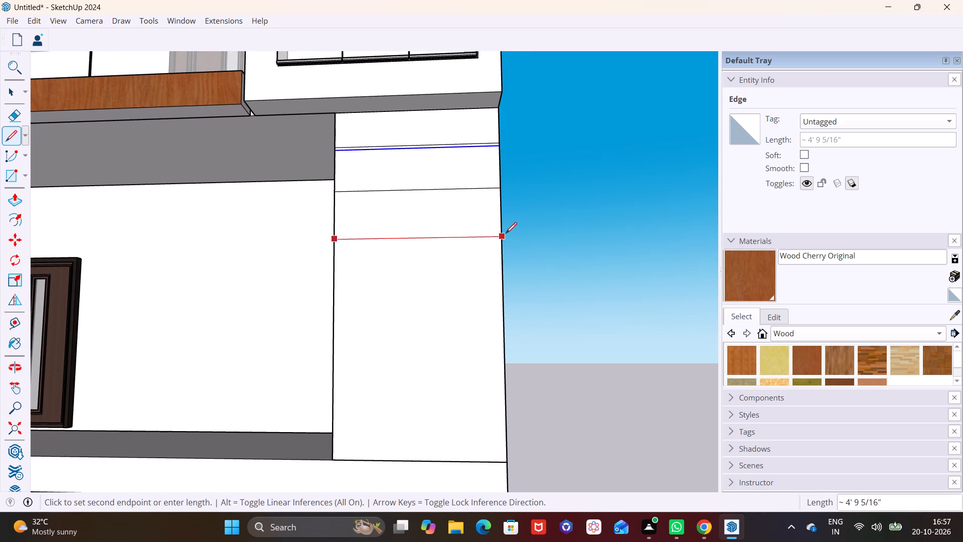
pyautogui.click(506, 233)
pyautogui.click(334, 287)
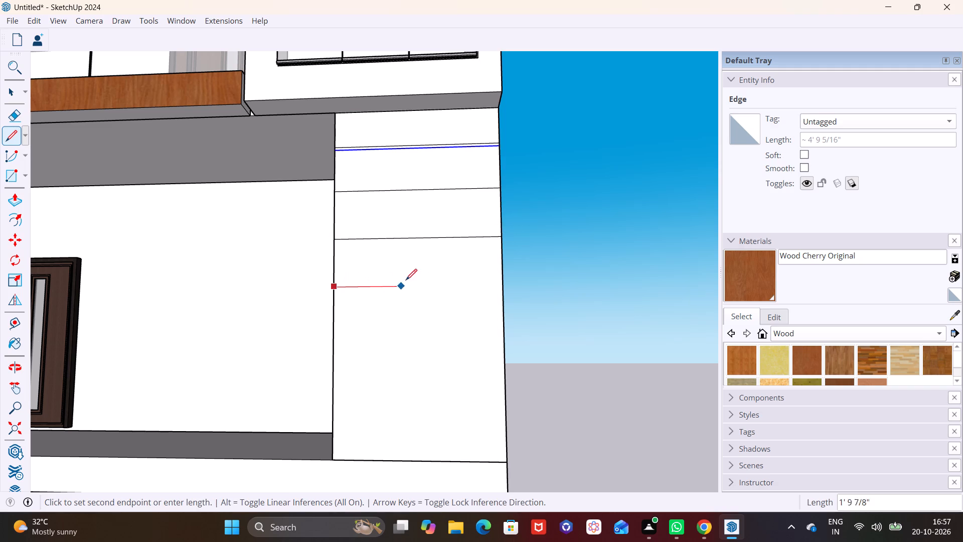
pyautogui.click(499, 288)
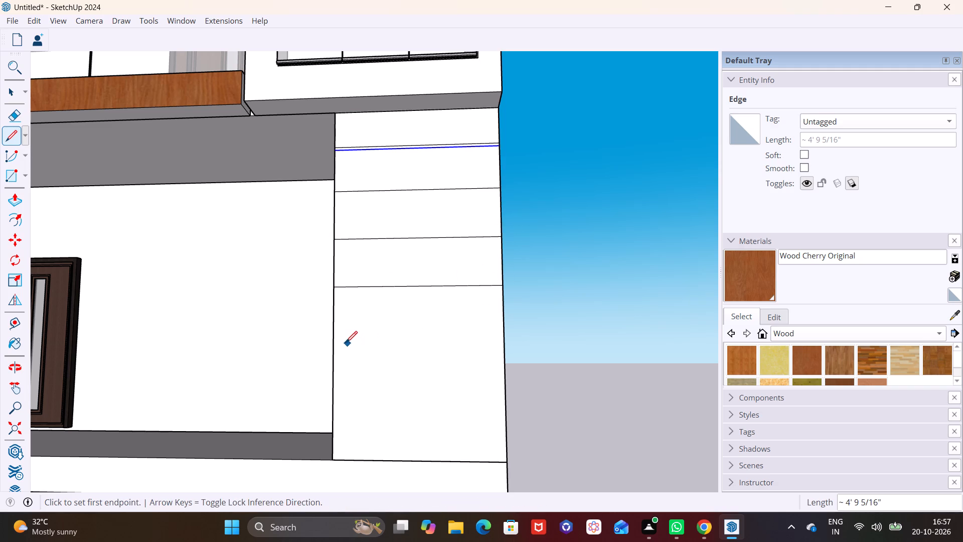
pyautogui.click(336, 341)
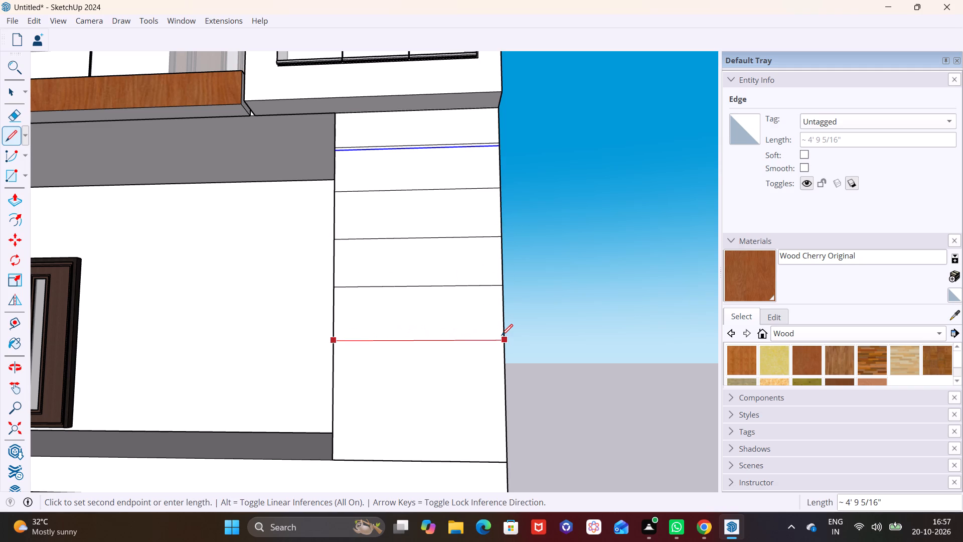
pyautogui.click(502, 335)
pyautogui.click(334, 403)
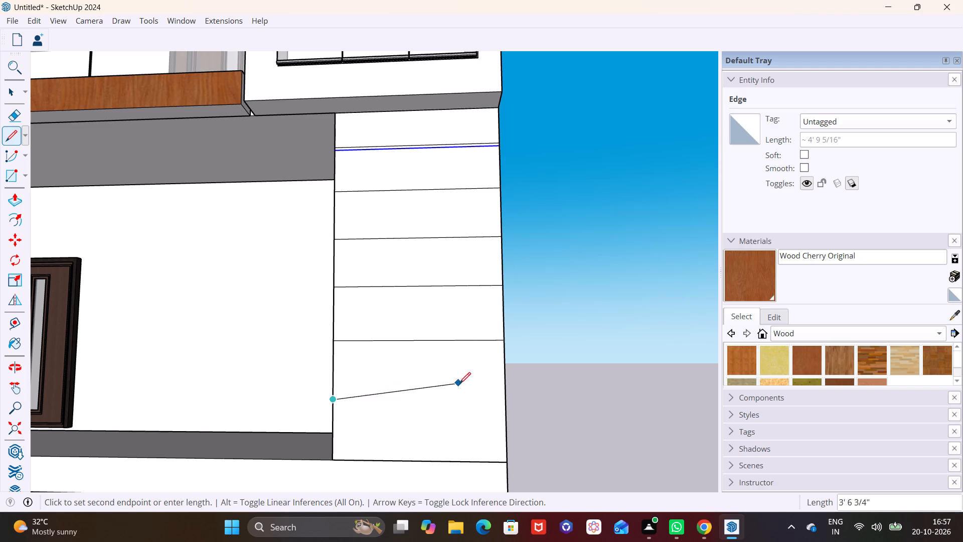
pyautogui.click(503, 397)
# Copy the uppermost of the five single lines on the pillar 1" below itself.
pyautogui.scroll(2, 444, 194)
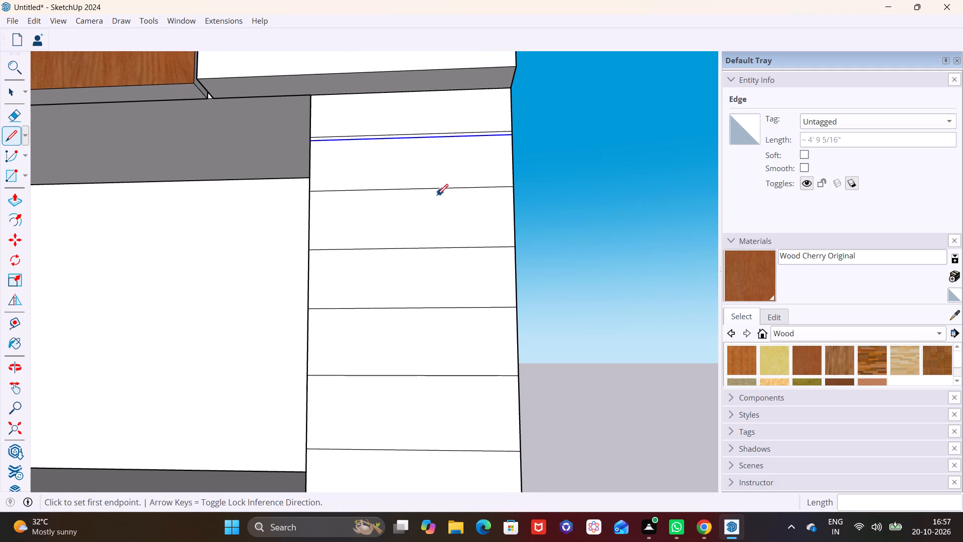
pyautogui.press('space')
pyautogui.click(429, 187)
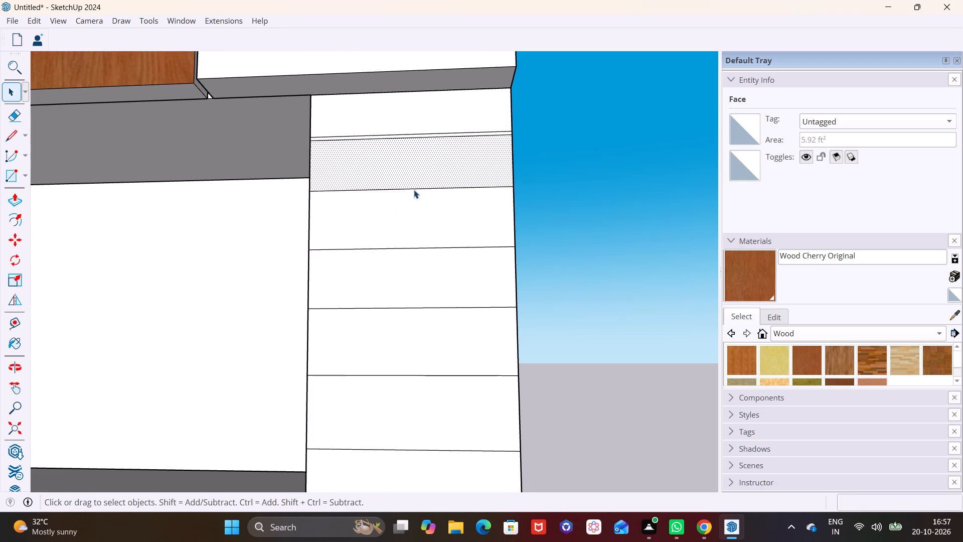
pyautogui.click(414, 188)
pyautogui.press('m')
pyautogui.click(414, 188)
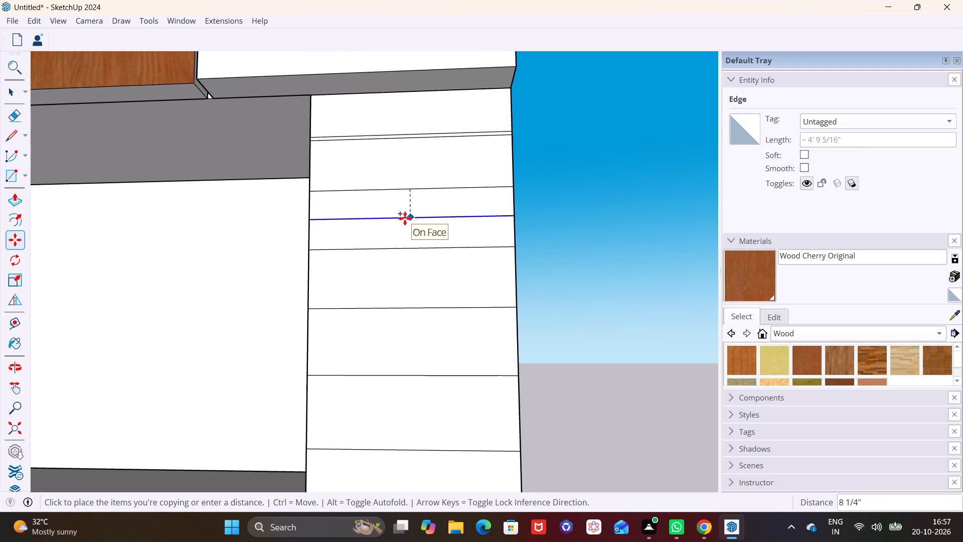
pyautogui.write('1"')
pyautogui.press('Return')
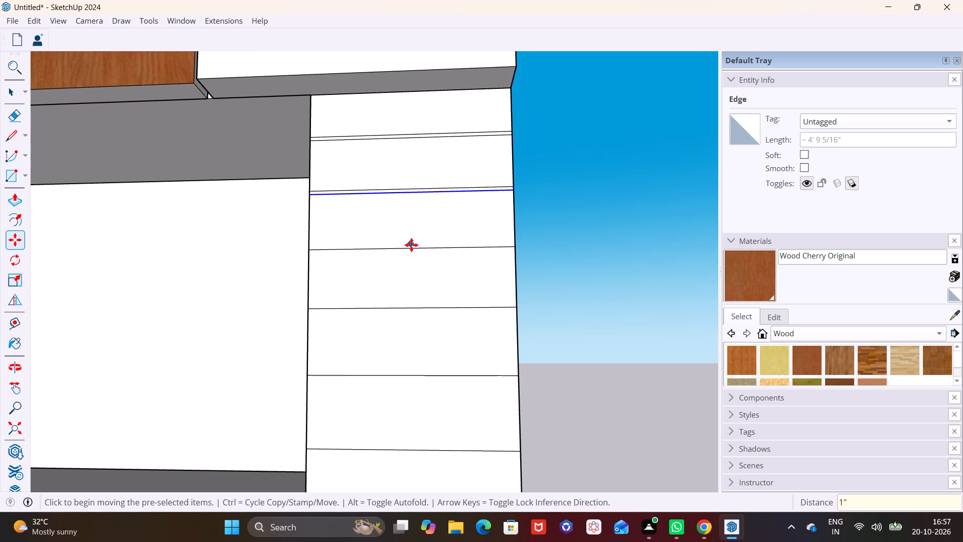
# Copy the remaining four single lines on the pillar 1" below themselves together, and deselect them.
pyautogui.press('space')
pyautogui.click(410, 248)
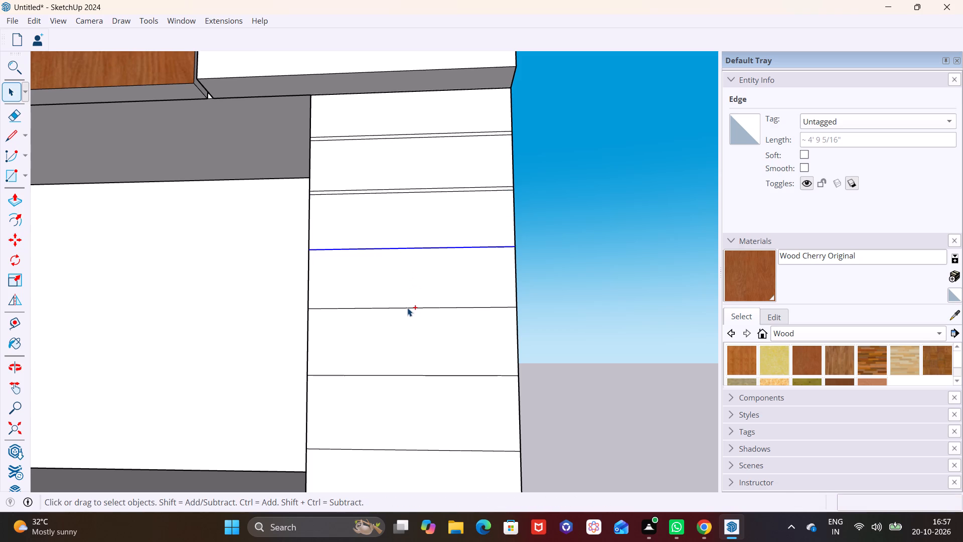
pyautogui.keyDown('ctrl'); pyautogui.click(407, 308); pyautogui.keyUp('ctrl')
pyautogui.keyDown('ctrl'); pyautogui.click(409, 376); pyautogui.keyUp('ctrl')
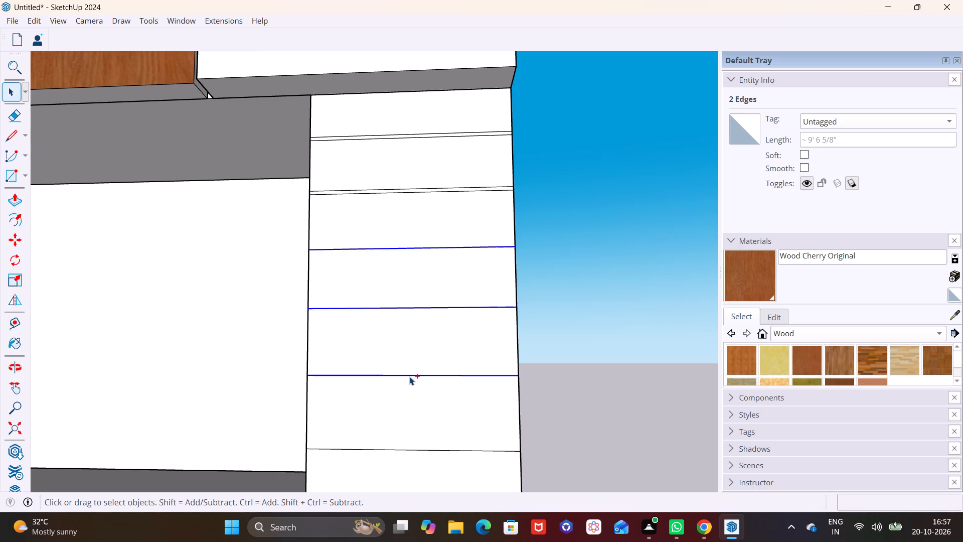
pyautogui.keyDown('ctrl'); pyautogui.click(412, 449); pyautogui.keyUp('ctrl')
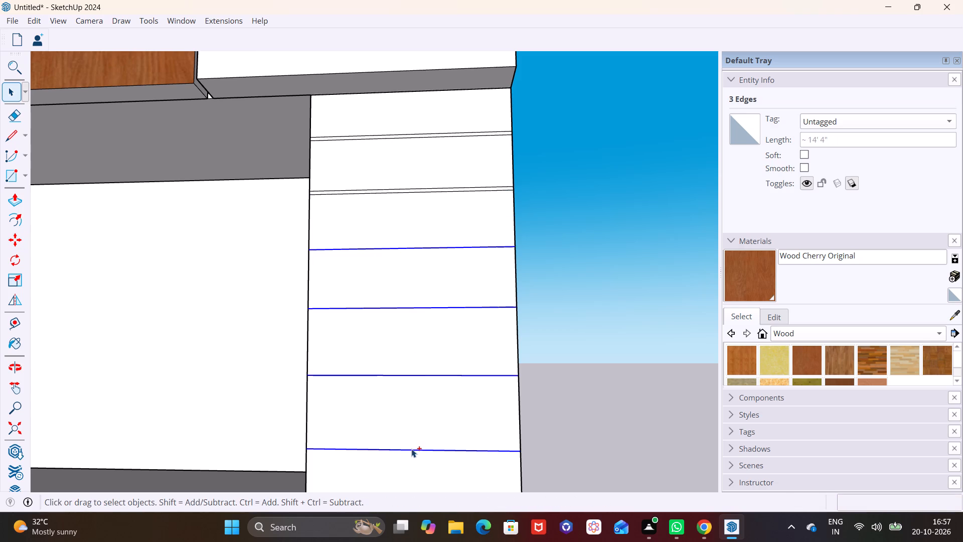
pyautogui.press('m')
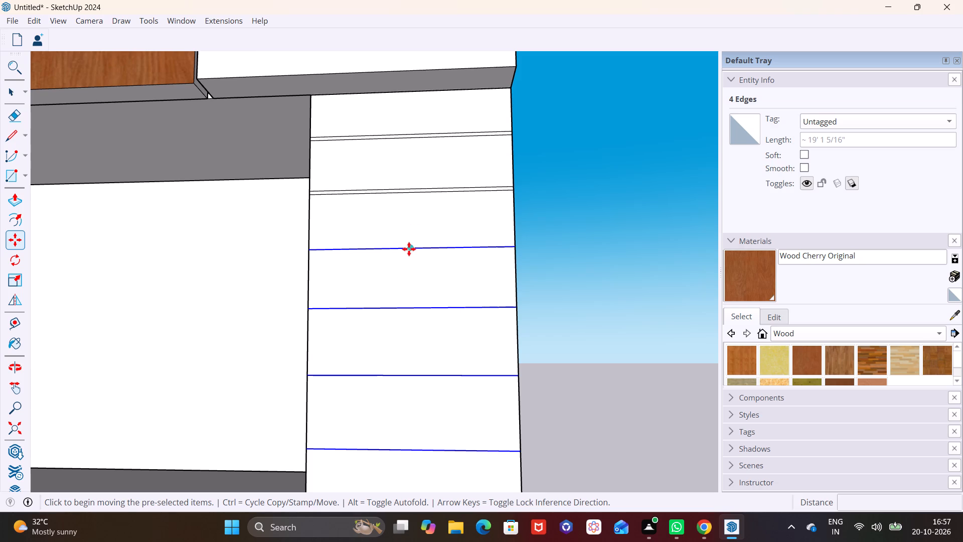
pyautogui.click(409, 249)
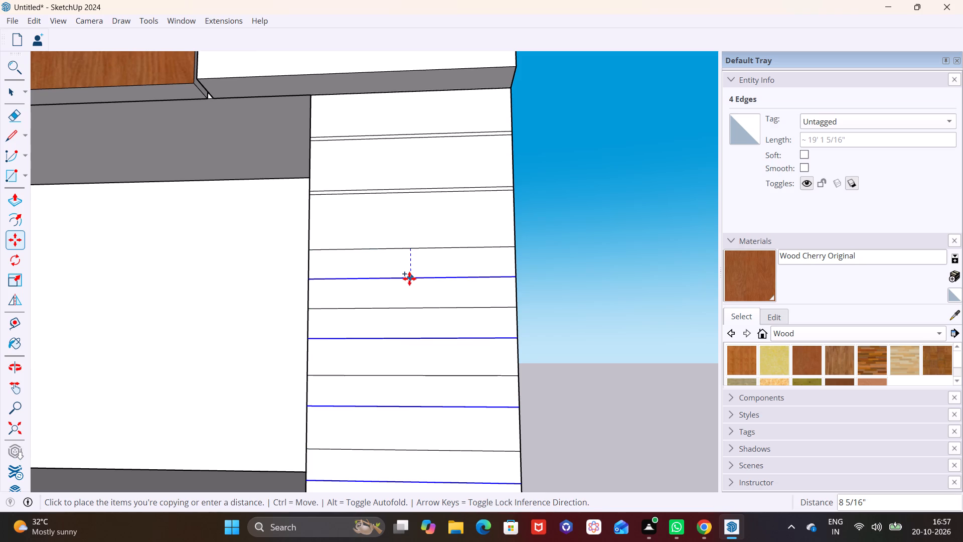
pyautogui.press('1')
pyautogui.hotkey('shift', '"')
pyautogui.press('Return')
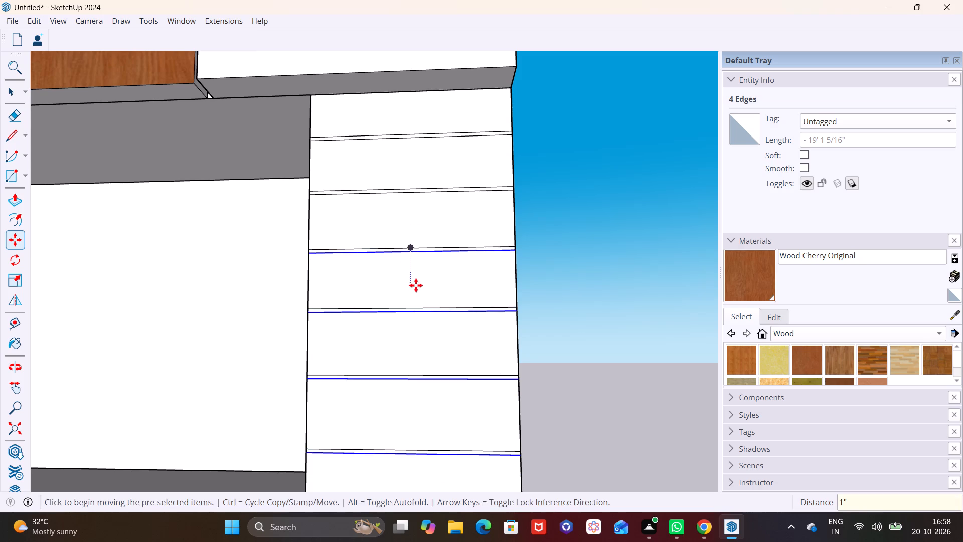
pyautogui.press('space')
pyautogui.scroll(-6, 506, 293)
pyautogui.keyDown('shift'); pyautogui.moveTo(476, 308); pyautogui.dragTo(463, 246, button='middle'); pyautogui.keyUp('shift')
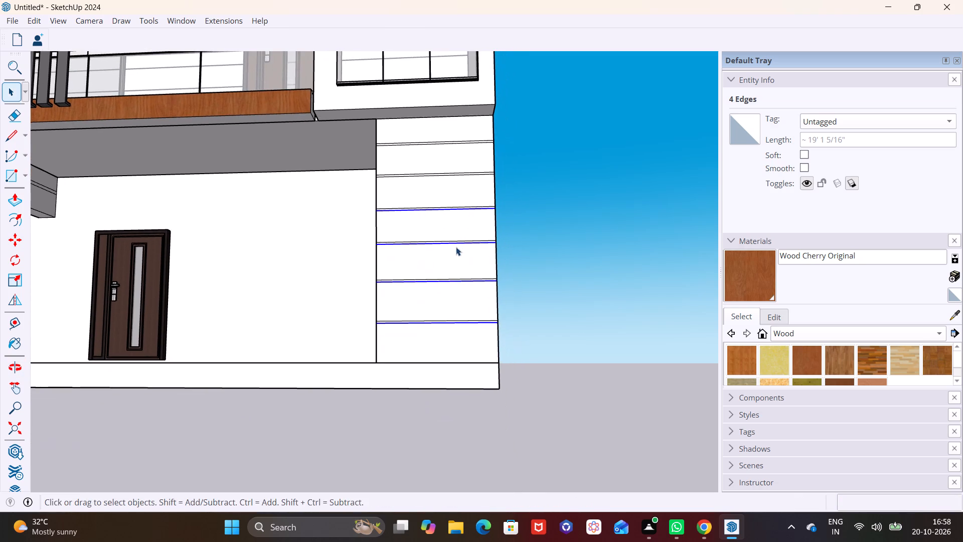
pyautogui.moveTo(457, 254); pyautogui.dragTo(439, 331, button='middle')
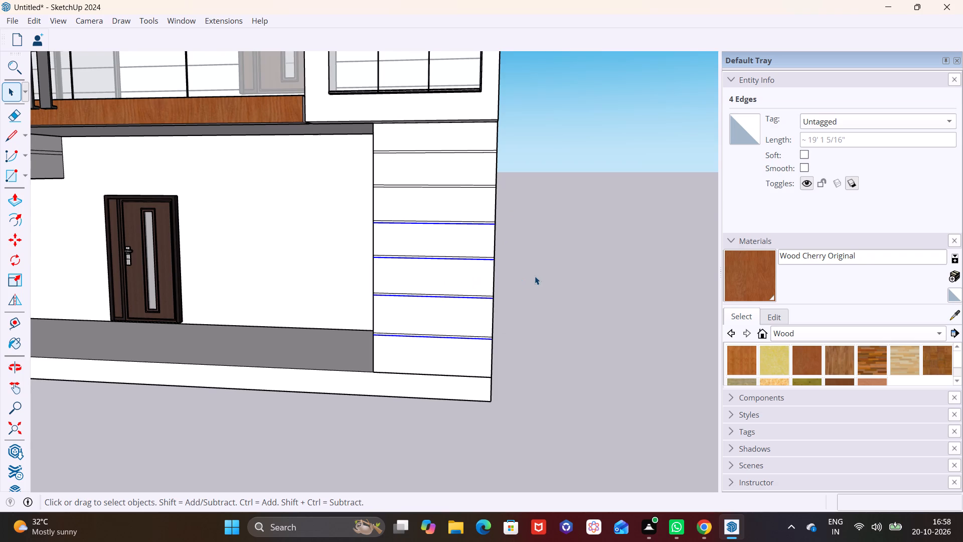
pyautogui.click(538, 276)
# Bring up the choice of shape drawing tools for work on the pillar's grooved front face.
pyautogui.scroll(3, 426, 243)
pyautogui.keyDown('shift'); pyautogui.moveTo(426, 243); pyautogui.dragTo(413, 265, button='middle'); pyautogui.keyUp('shift')
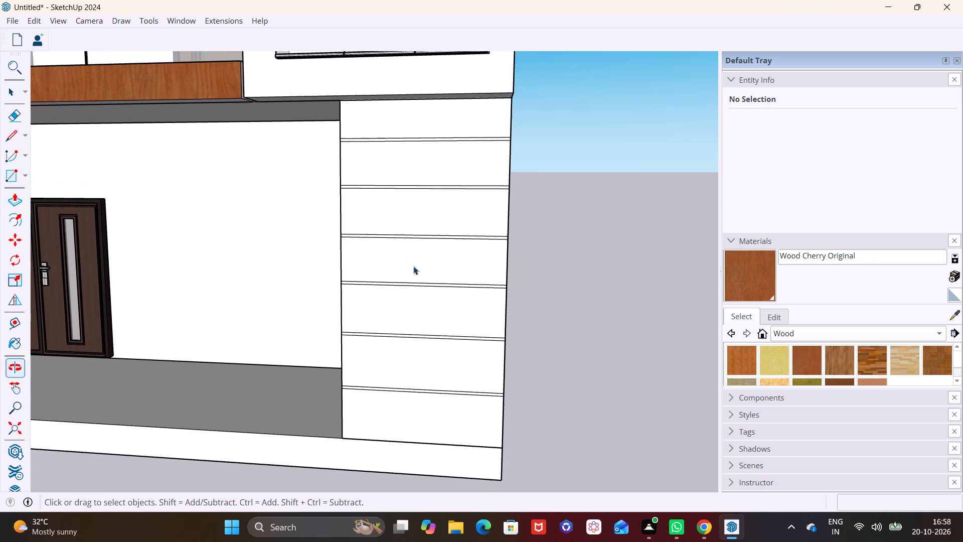
pyautogui.scroll(2, 420, 269)
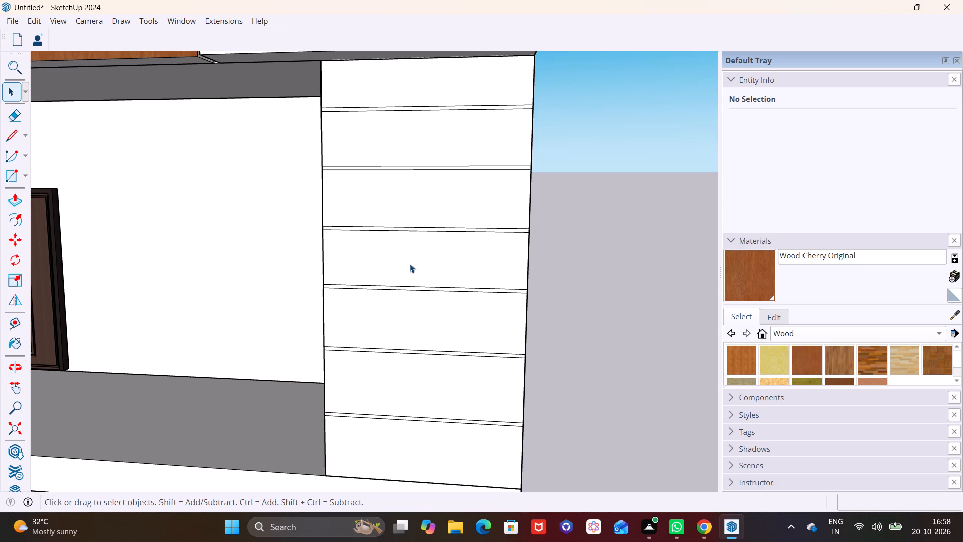
pyautogui.scroll(-1, 409, 264)
pyautogui.click(25, 173)
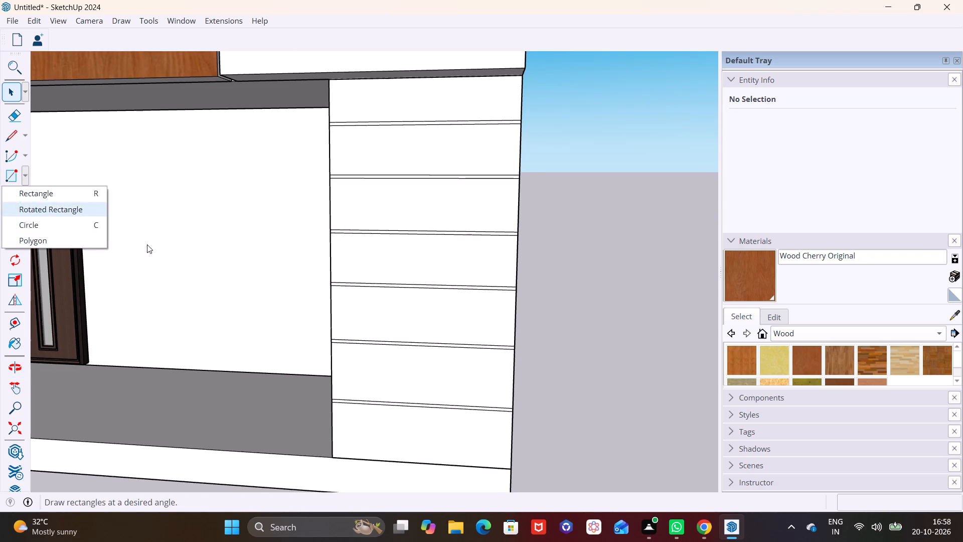
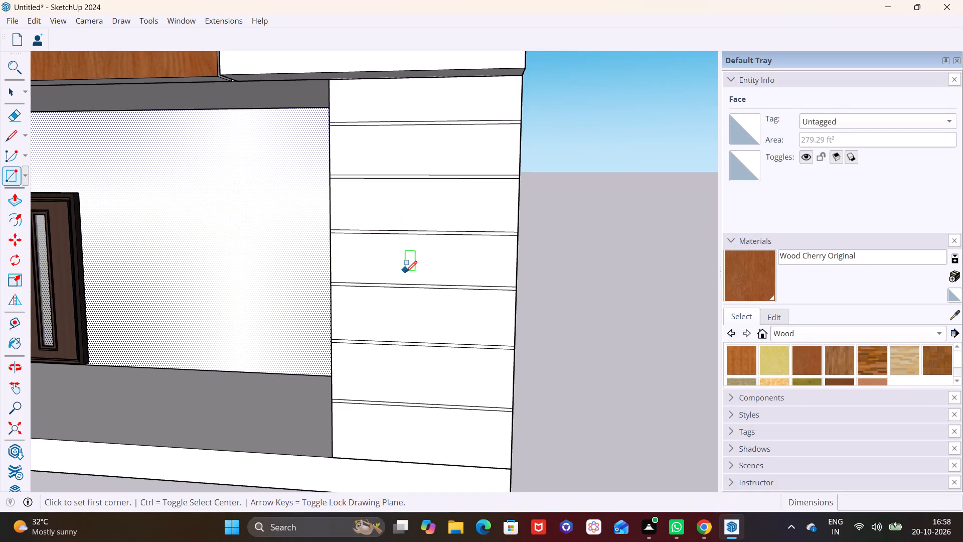
# Draw a rectangle about 1' 6" by 1' 4" on the pillar face, spanning between the third and fourth groove pairs from the top.
pyautogui.scroll(-2, 414, 278)
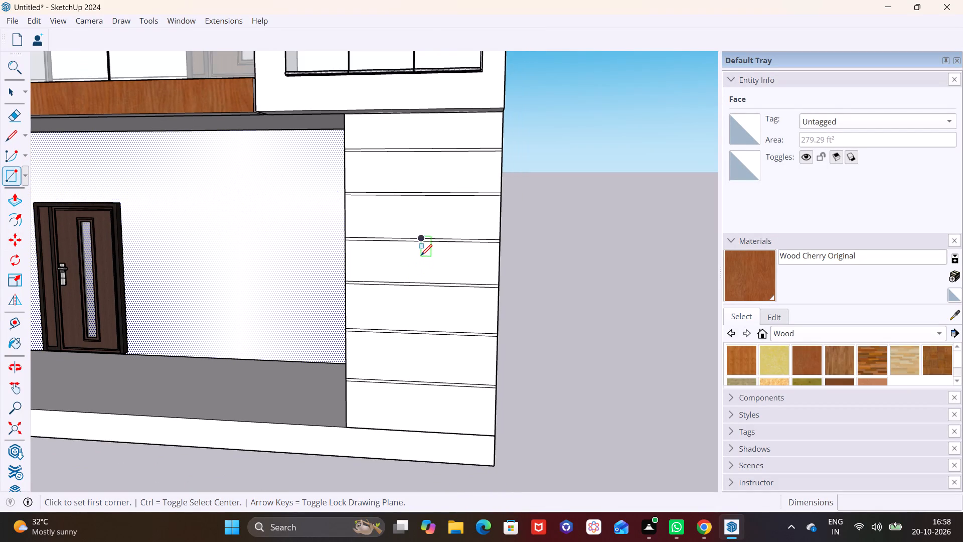
pyautogui.click(410, 244)
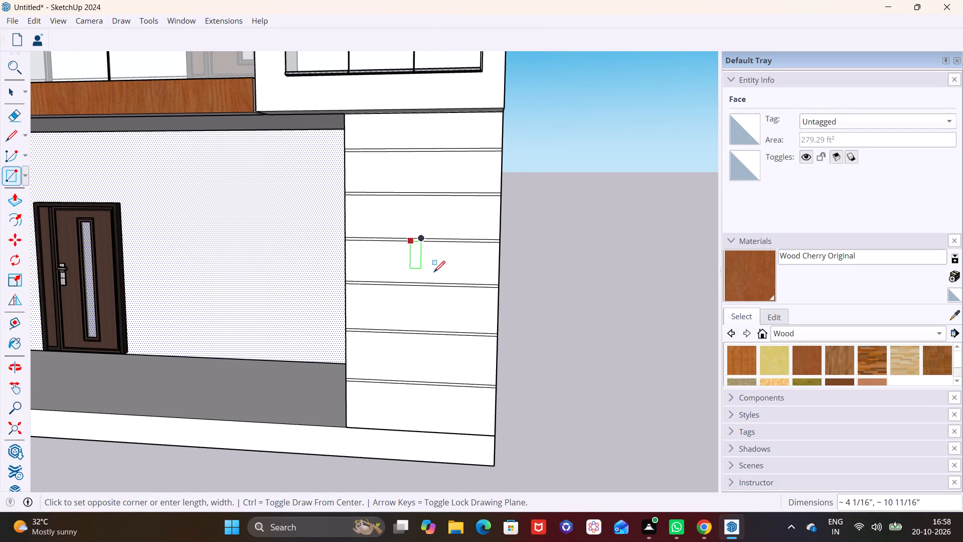
pyautogui.click(458, 286)
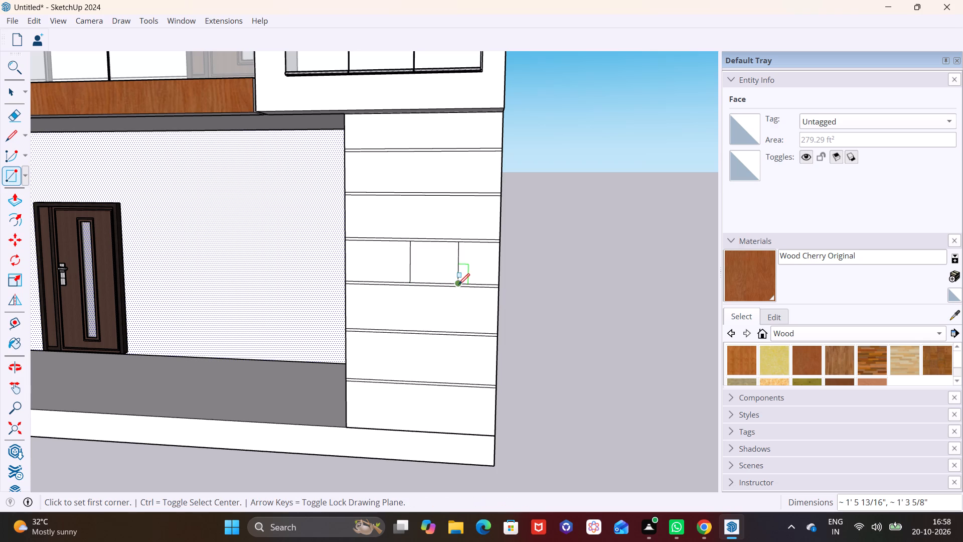
# Offset the outline of the new rectangle inward by about 4 1/16".
pyautogui.press('space')
pyautogui.click(437, 276)
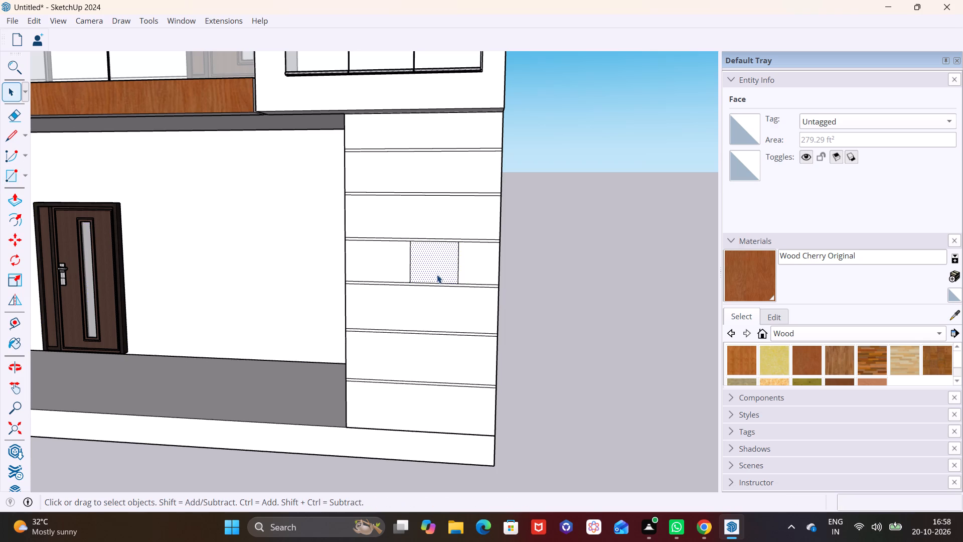
pyautogui.click(437, 274)
pyautogui.click(452, 245)
pyautogui.doubleClick(437, 246)
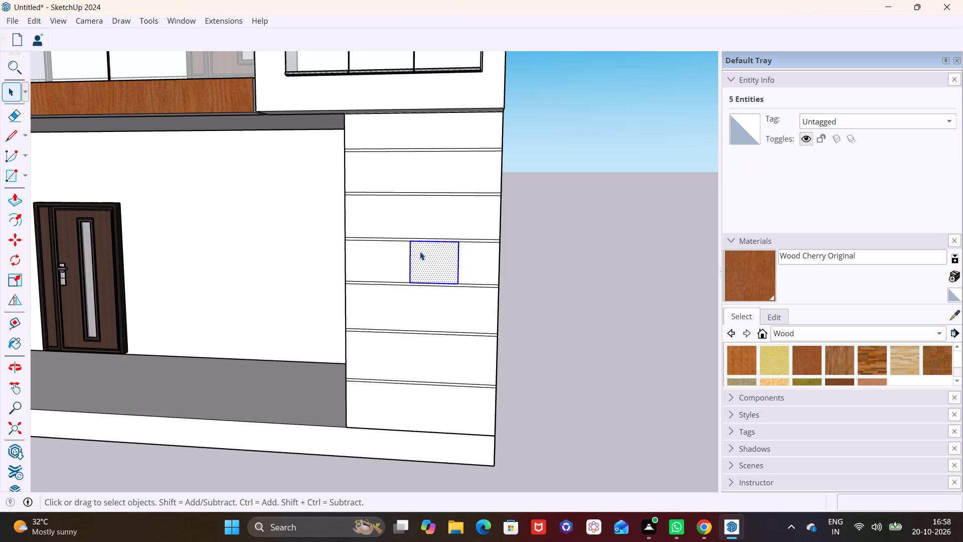
pyautogui.click(19, 215)
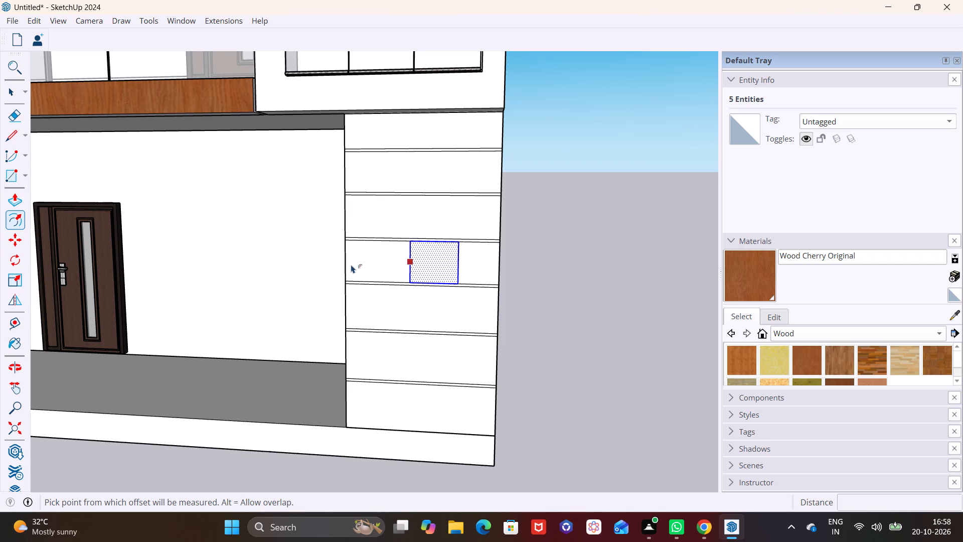
pyautogui.click(416, 263)
pyautogui.scroll(2, 419, 262)
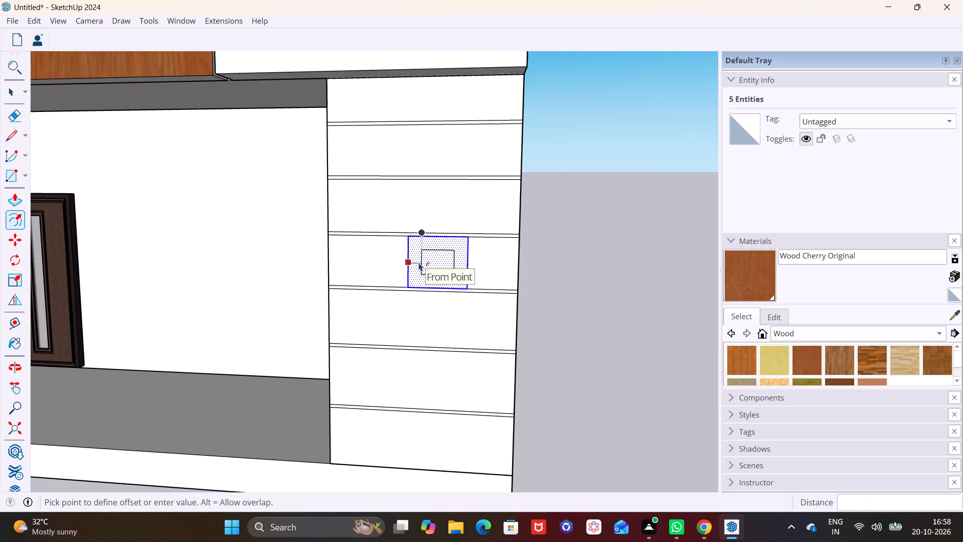
pyautogui.scroll(3, 419, 262)
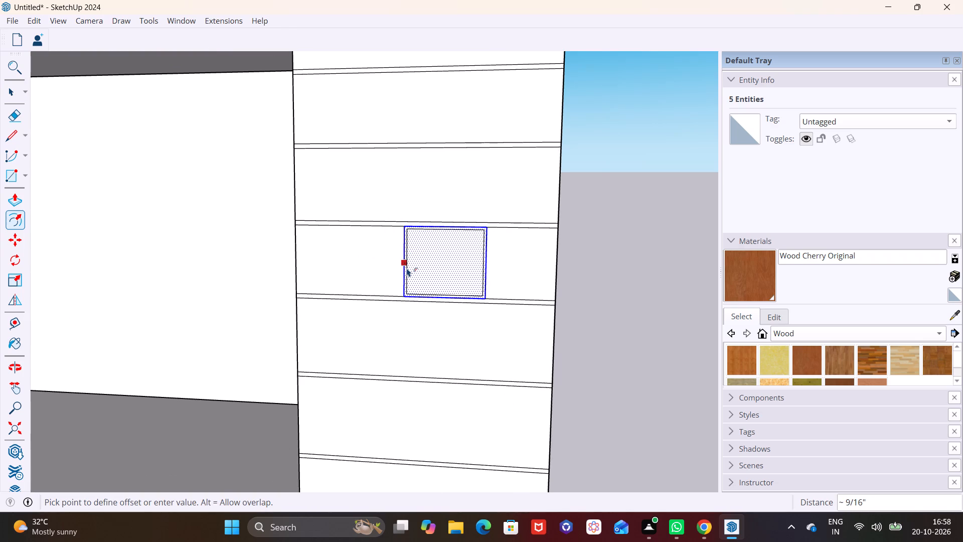
pyautogui.scroll(5, 407, 268)
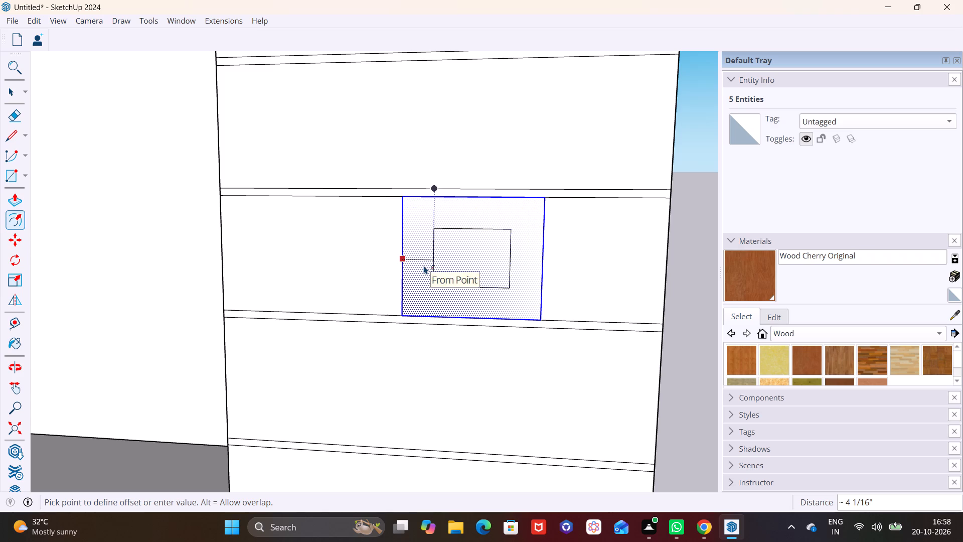
pyautogui.click(420, 266)
pyautogui.press('space')
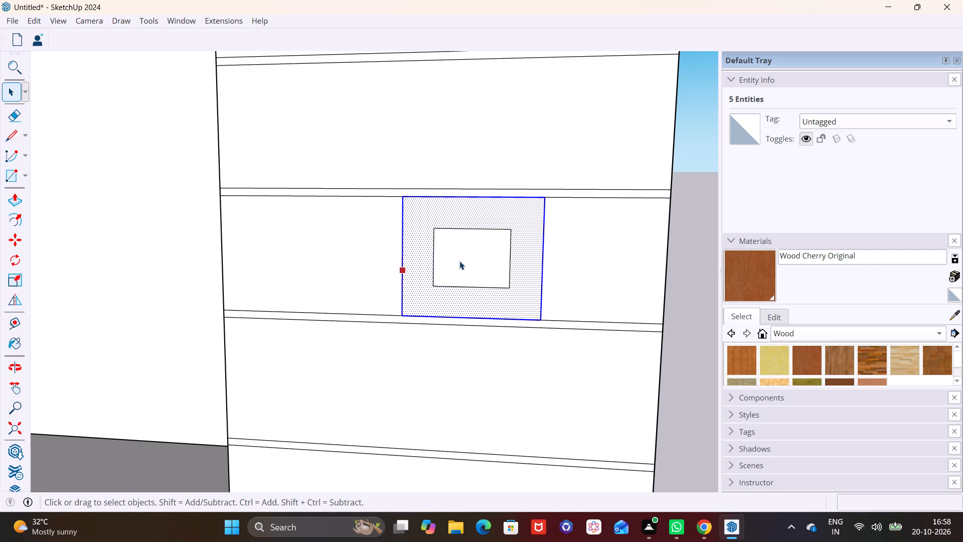
# Draw a smaller freehand rectangle centred inside the offset rectangle, and clear the selection.
pyautogui.click(466, 261)
pyautogui.click(463, 261)
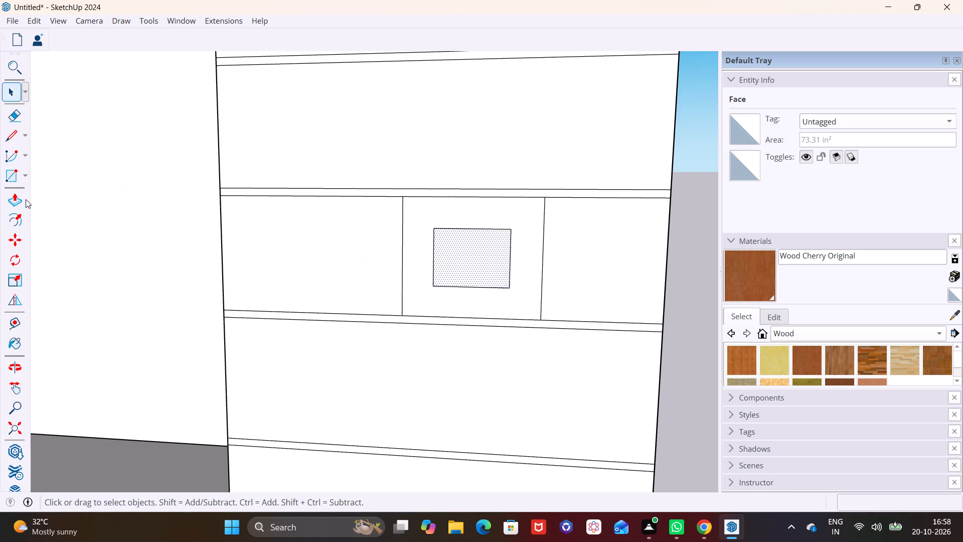
pyautogui.click(27, 179)
pyautogui.click(34, 190)
pyautogui.scroll(6, 508, 279)
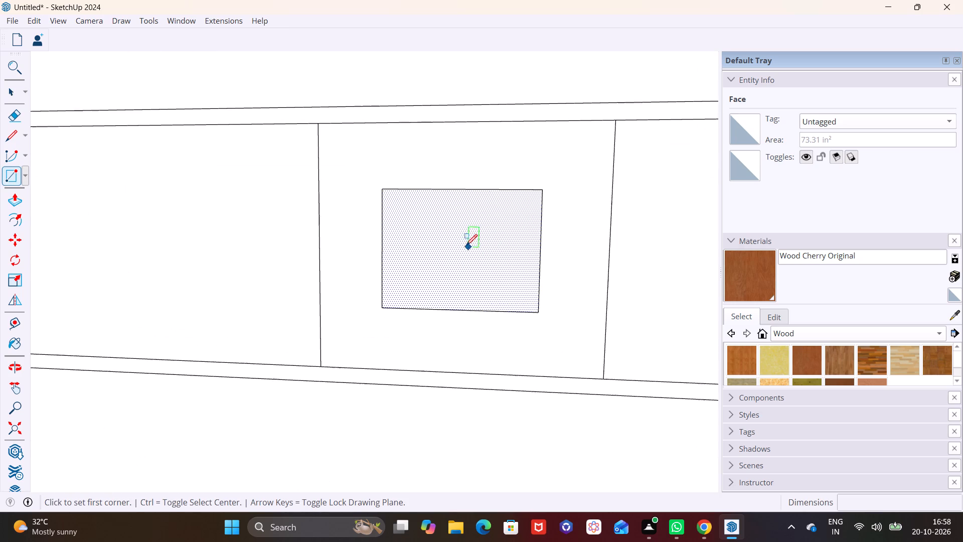
pyautogui.scroll(1, 466, 245)
pyautogui.click(417, 211)
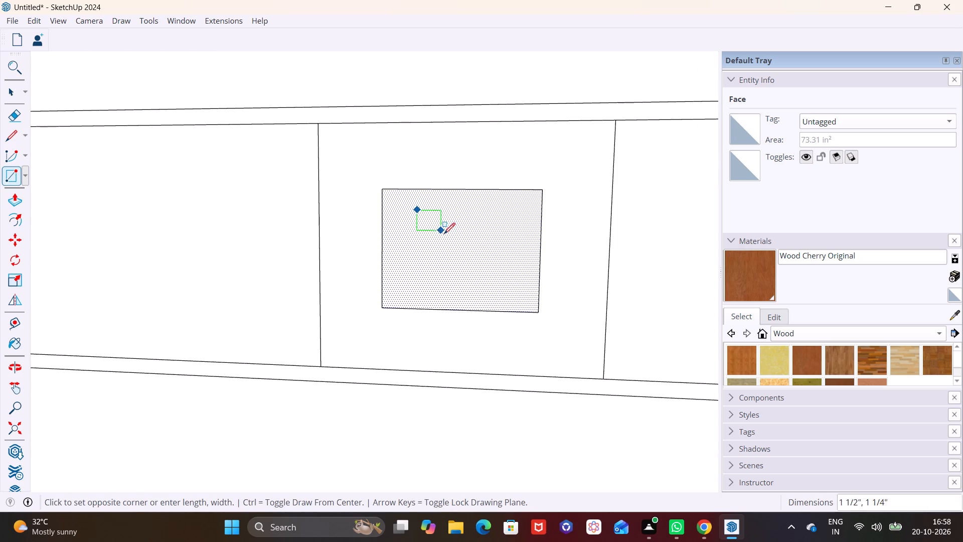
pyautogui.click(502, 285)
pyautogui.press('space')
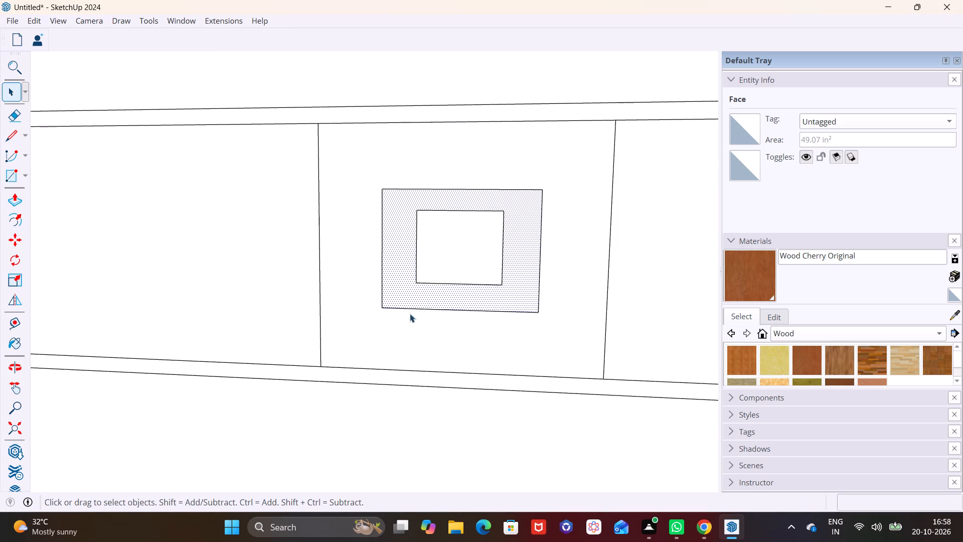
pyautogui.click(400, 323)
pyautogui.scroll(-8, 399, 313)
pyautogui.click(660, 341)
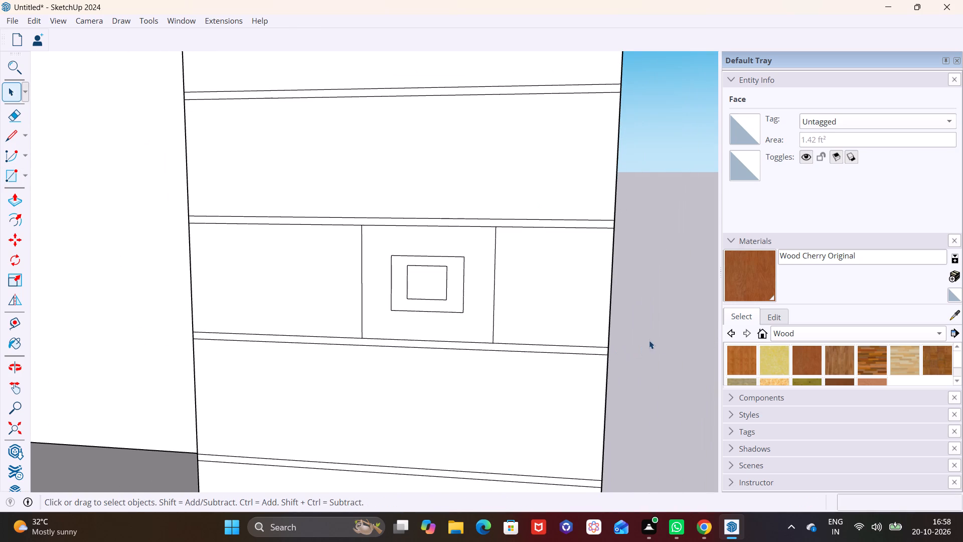
# Draw a flat rectangle about 1' 6" by 3" on top of the groove pair directly above the nested rectangles, matching the outer one's width.
pyautogui.moveTo(645, 340); pyautogui.dragTo(609, 297, button='middle')
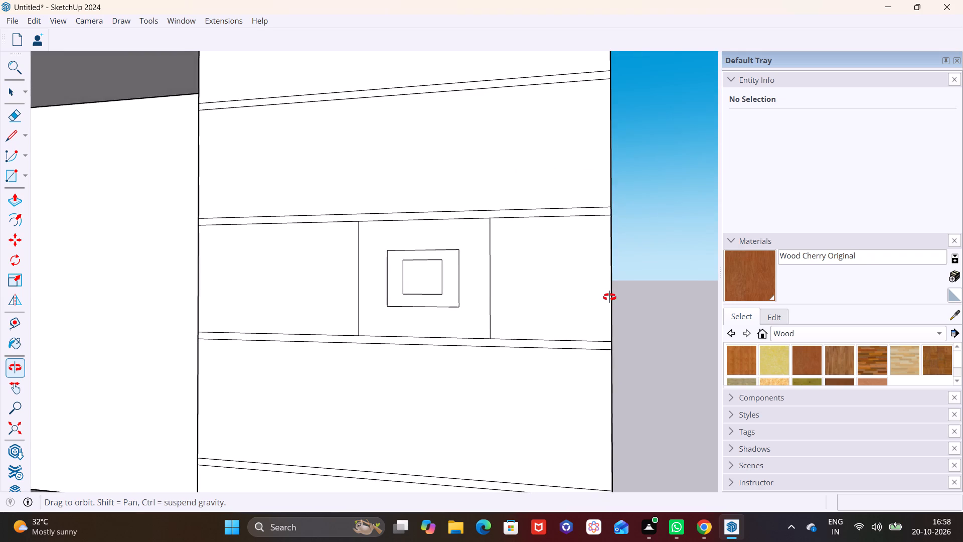
pyautogui.moveTo(609, 297); pyautogui.dragTo(612, 308, button='middle')
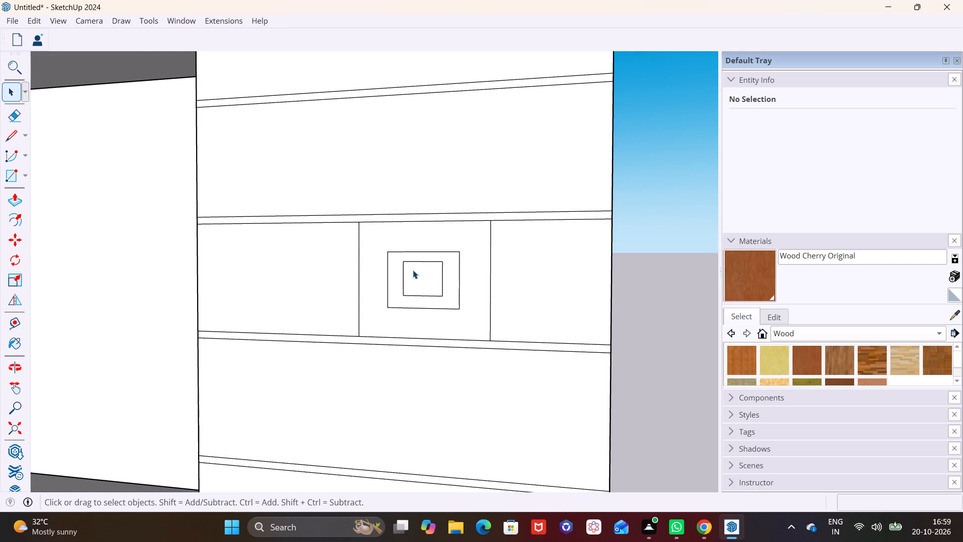
pyautogui.scroll(1, 407, 261)
pyautogui.moveTo(412, 253); pyautogui.dragTo(463, 266, button='middle')
pyautogui.scroll(-2, 435, 248)
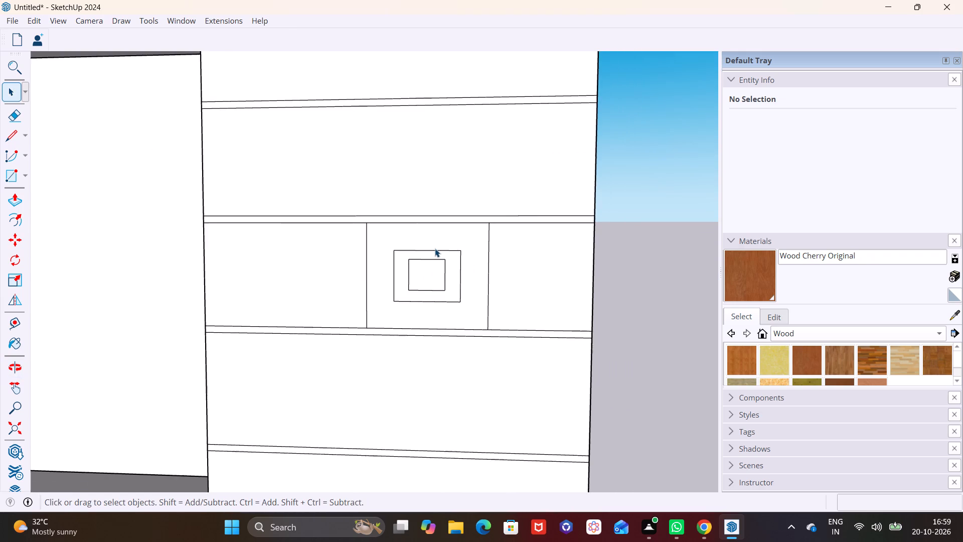
pyautogui.scroll(-2, 435, 248)
pyautogui.click(26, 173)
pyautogui.click(40, 187)
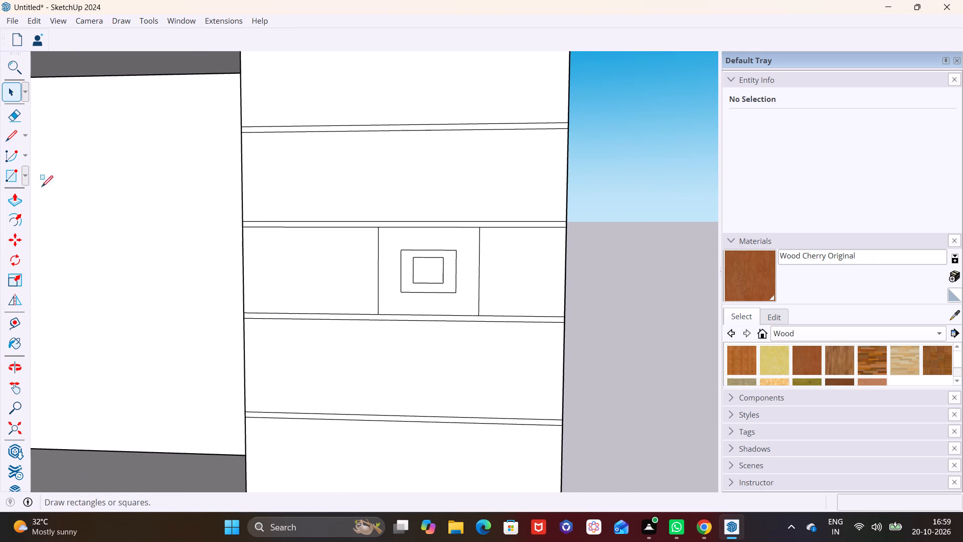
pyautogui.click(379, 219)
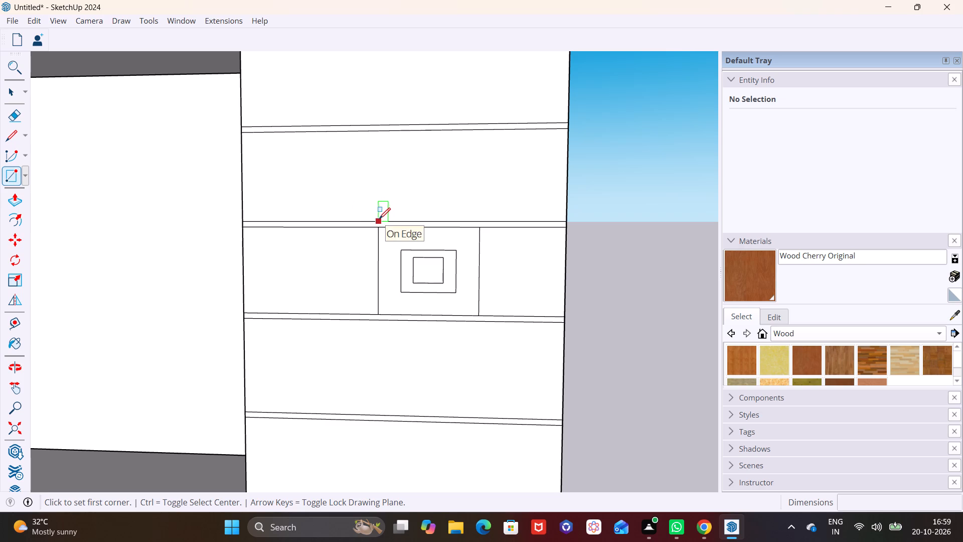
pyautogui.click(480, 204)
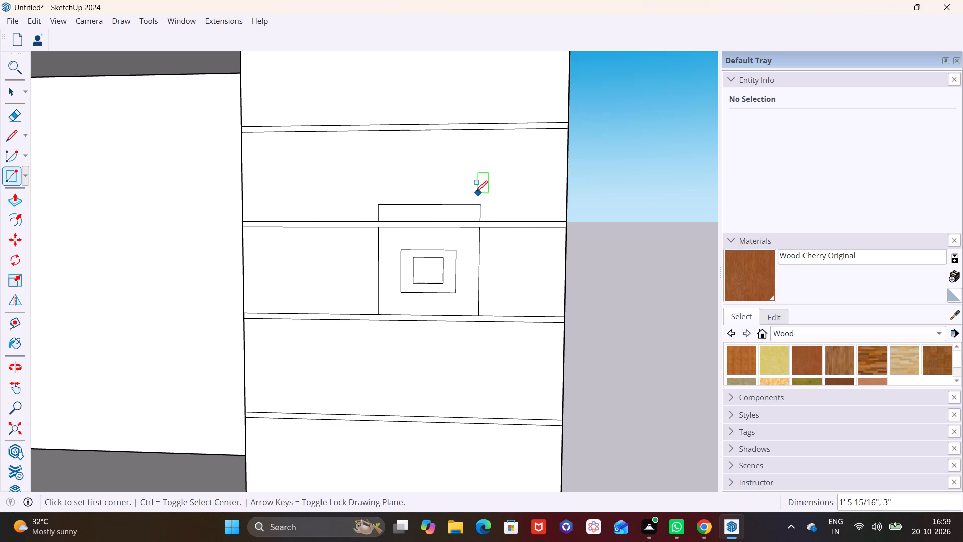
# Make the flat rectangle above the nested rectangles, including its edges, into a group.
pyautogui.press('space')
pyautogui.doubleClick(424, 214)
pyautogui.rightClick(424, 214)
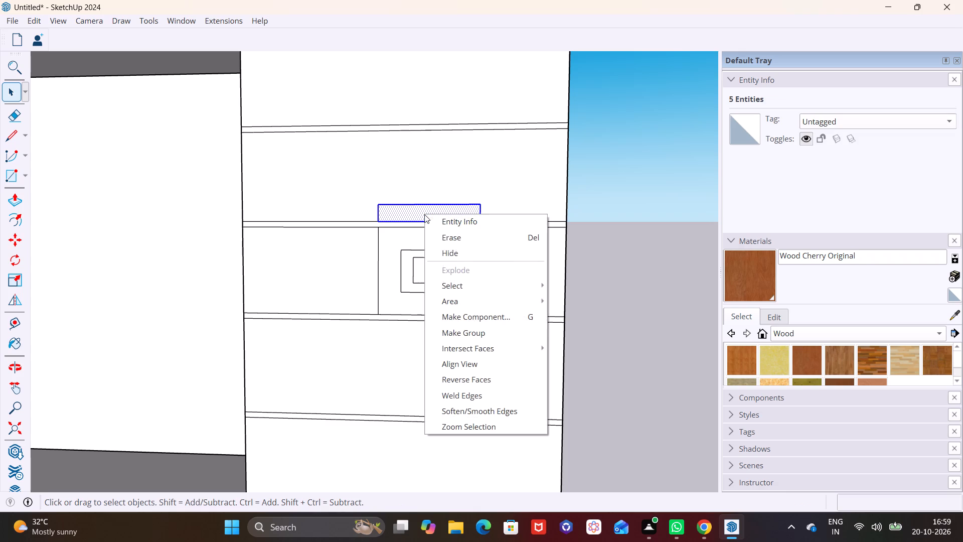
pyautogui.click(476, 332)
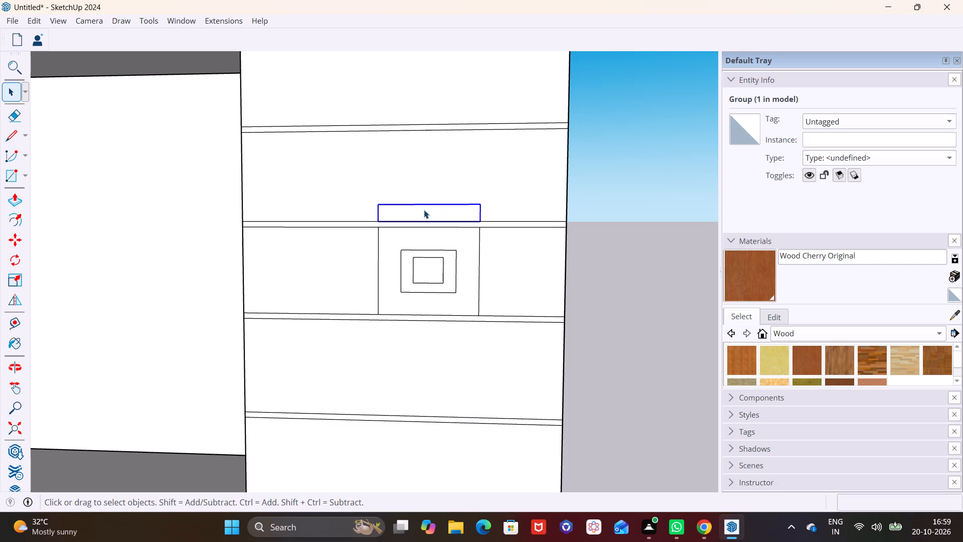
# Copy the grouped flat rectangle straight upward twice, about 4" for the first copy and about 4 3/4" for the second.
pyautogui.click(421, 212)
pyautogui.press('m')
pyautogui.click(480, 204)
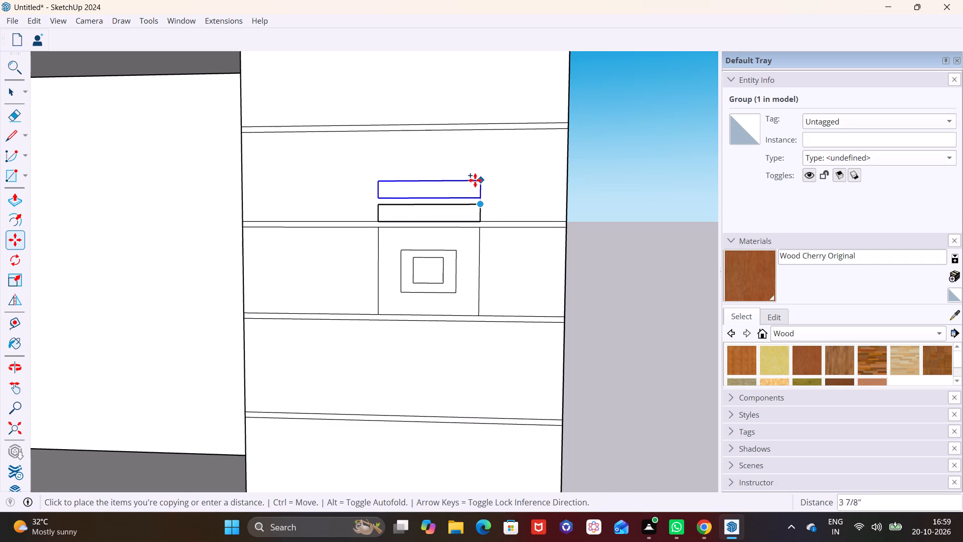
pyautogui.click(475, 179)
pyautogui.click(483, 175)
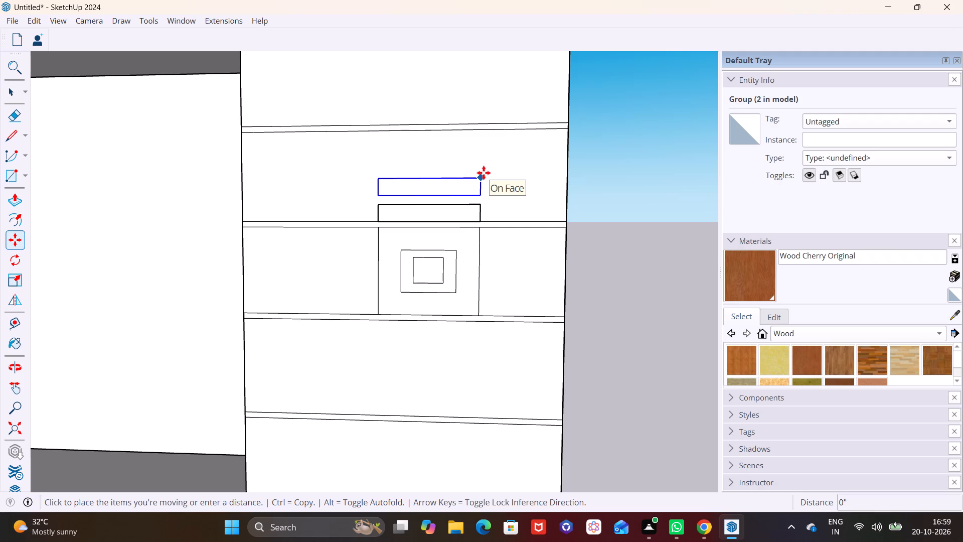
pyautogui.click(478, 177)
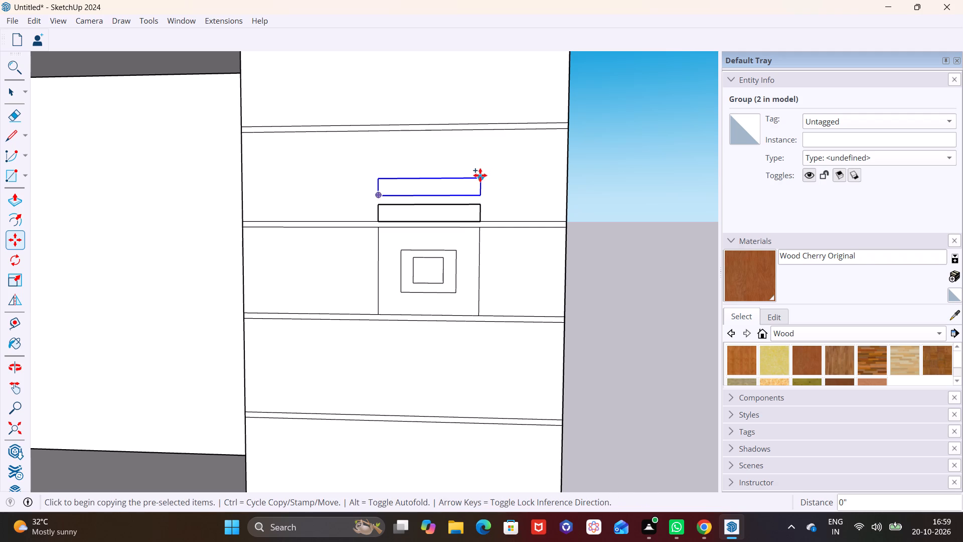
pyautogui.click(480, 176)
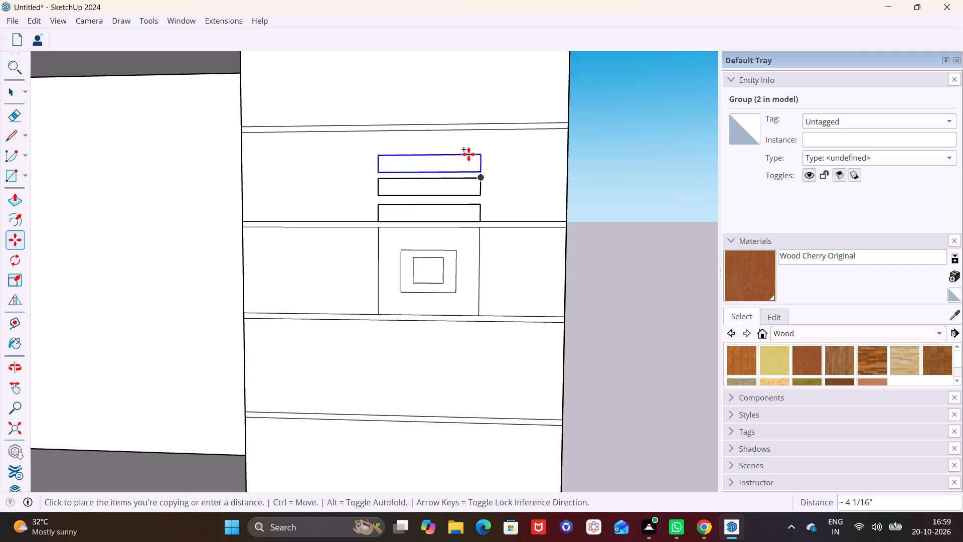
pyautogui.click(468, 151)
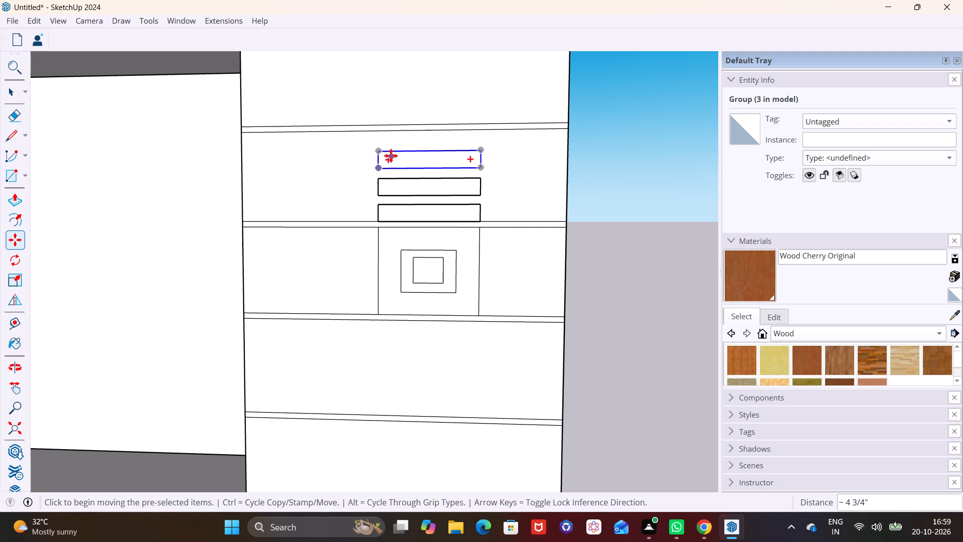
# Copy the grouped flat rectangle straight down below the nested rectangles three times: about 2' 6", another about 4" lower, and a third below with similar spacing.
pyautogui.click(380, 152)
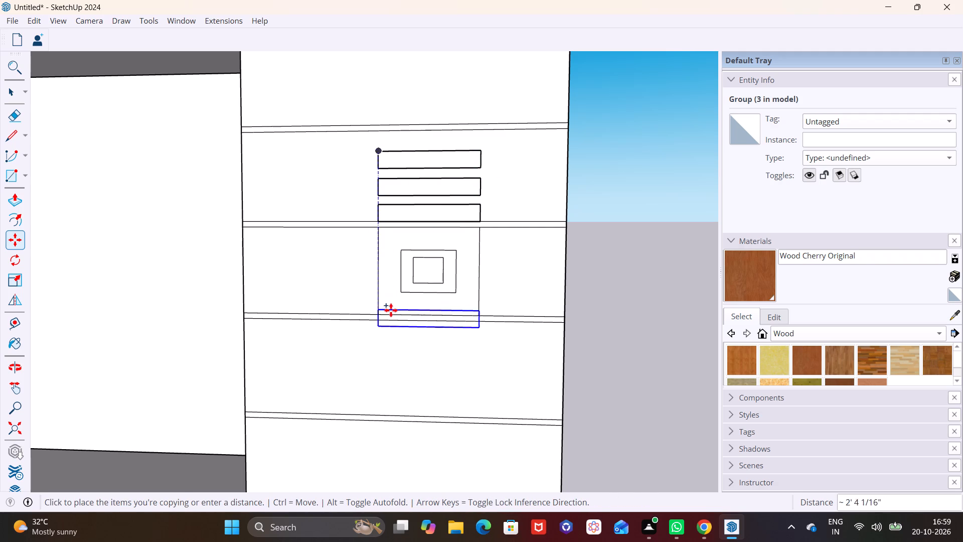
pyautogui.click(379, 321)
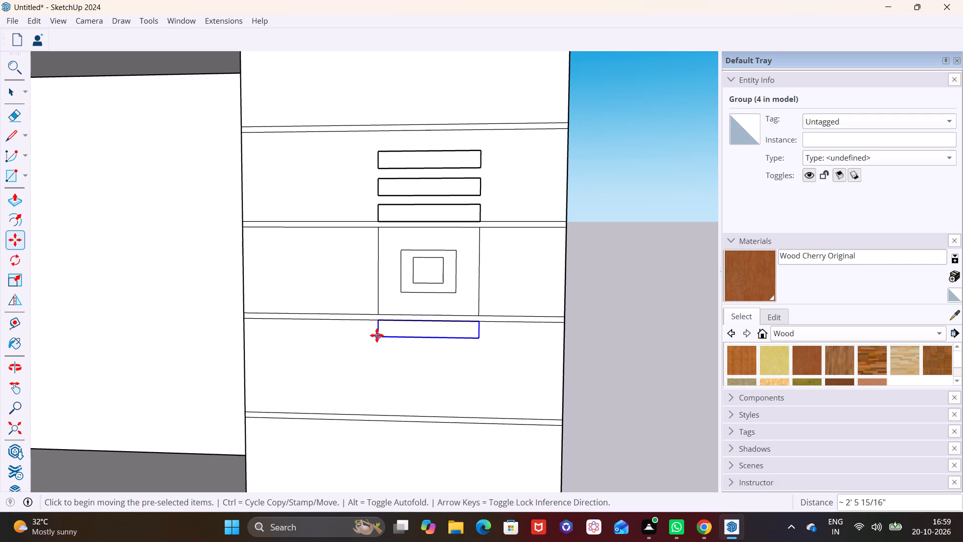
pyautogui.click(379, 338)
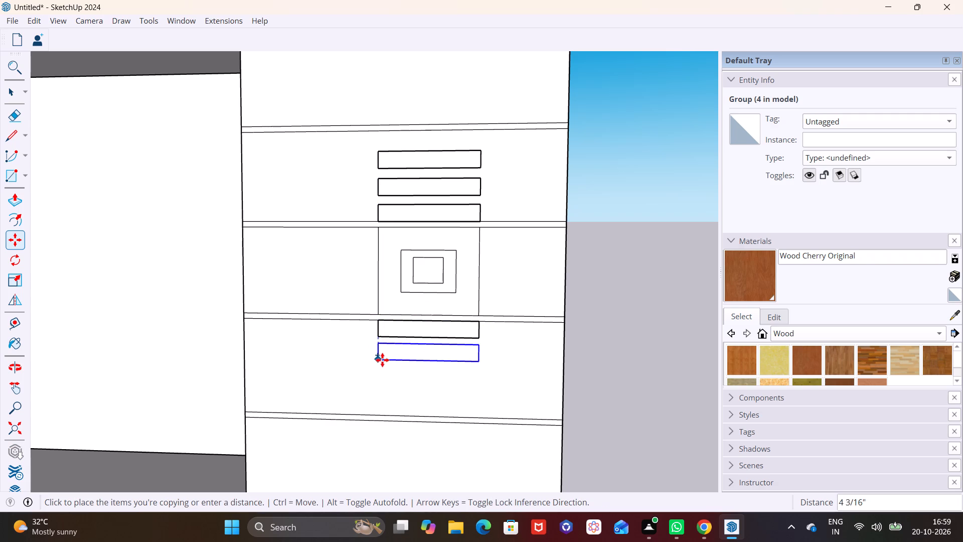
pyautogui.click(378, 359)
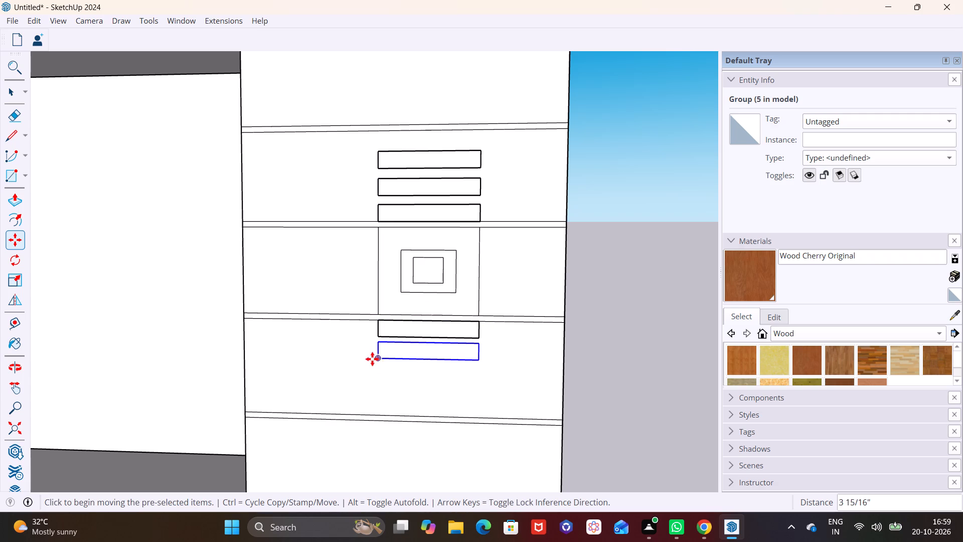
pyautogui.click(379, 358)
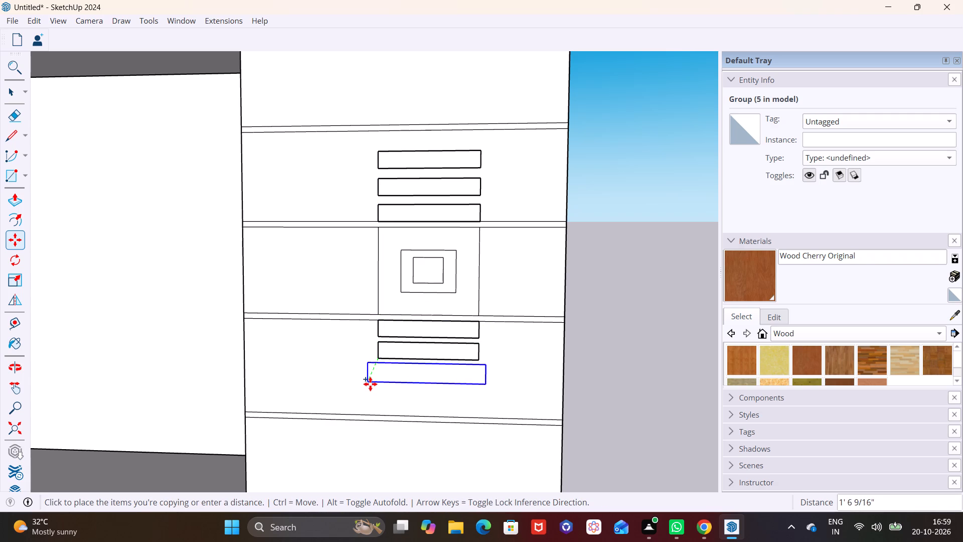
pyautogui.click(377, 384)
pyautogui.press('space')
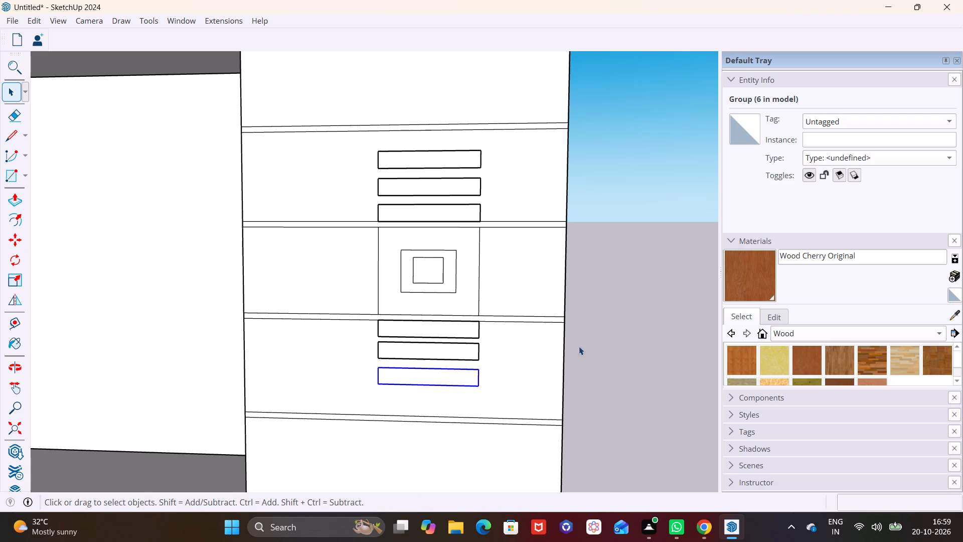
# Push/Pull the frame face between the outer rectangle and the nested ones outward about 1 5/16".
pyautogui.moveTo(512, 313); pyautogui.dragTo(319, 317, button='middle')
pyautogui.click(392, 250)
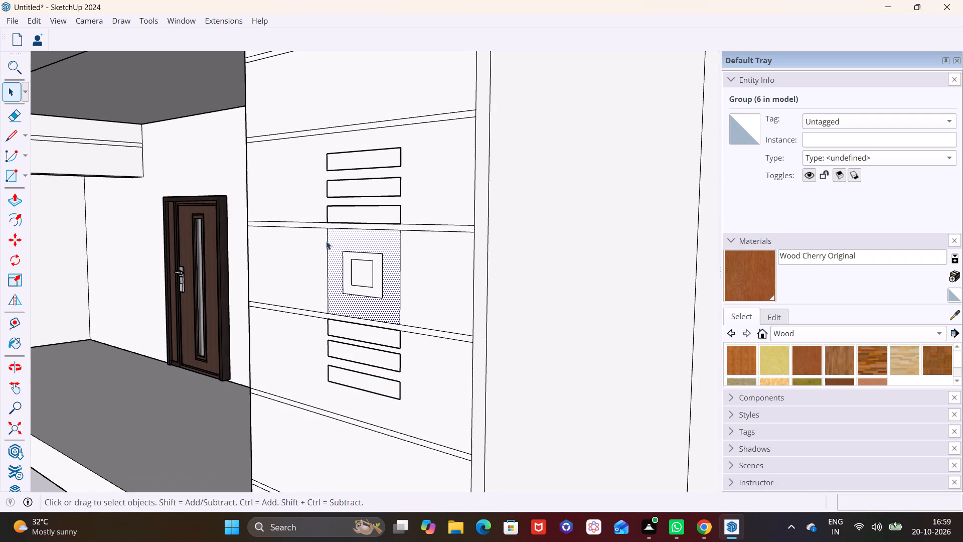
pyautogui.click(11, 202)
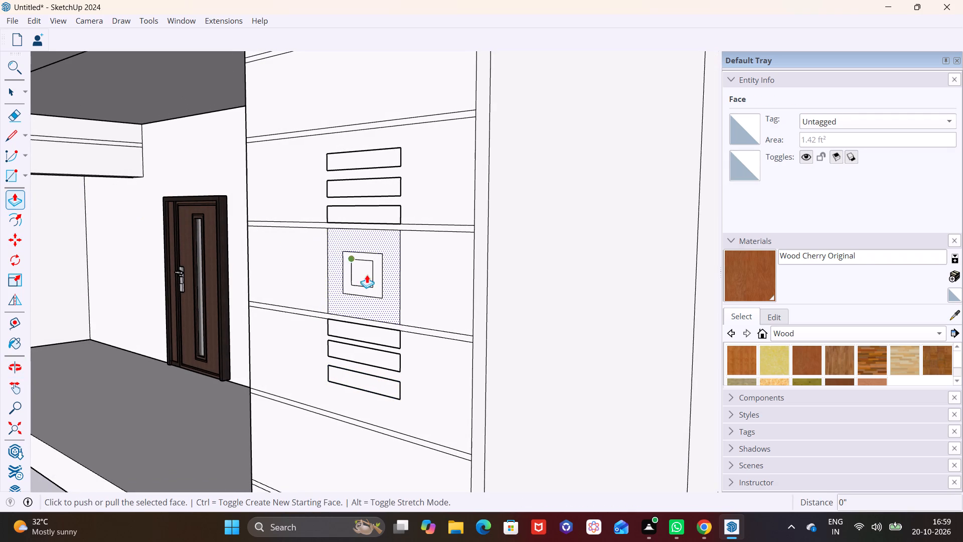
pyautogui.click(389, 261)
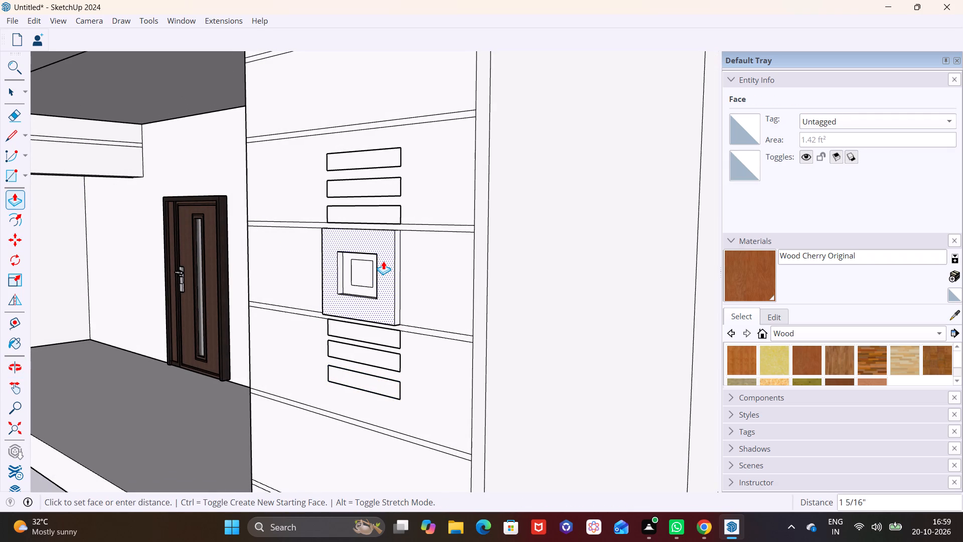
pyautogui.click(383, 261)
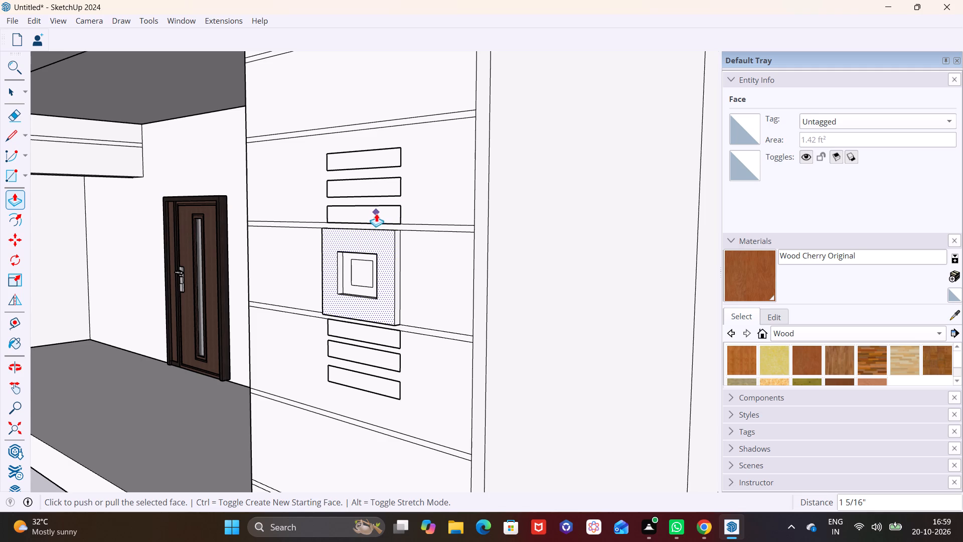
# Inside its group, extrude the lowest flat rectangle above the square frame outward by the same 1 5/16".
pyautogui.press('space')
pyautogui.click(375, 213)
pyautogui.click(12, 205)
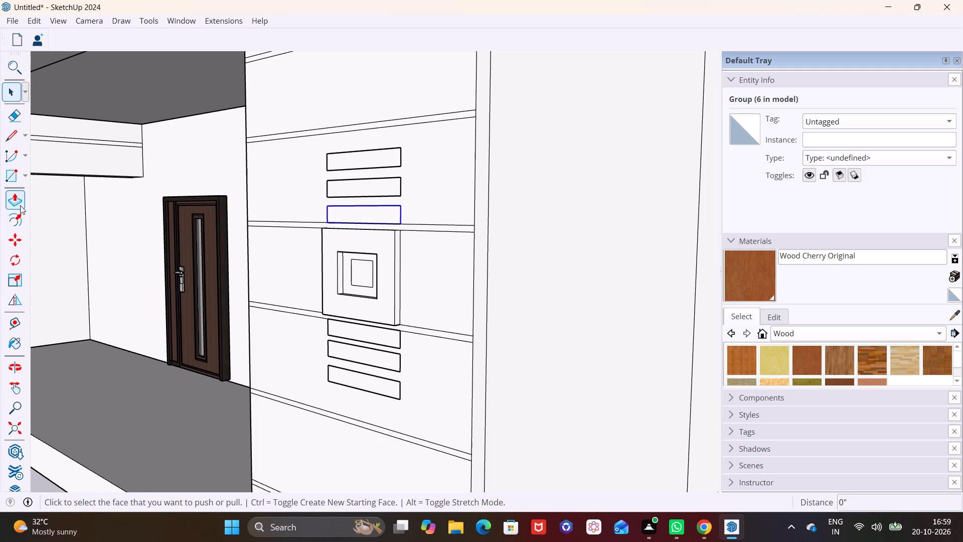
pyautogui.press('space')
pyautogui.scroll(-1, 360, 208)
pyautogui.click(360, 208)
pyautogui.scroll(1, 360, 208)
pyautogui.scroll(-1, 361, 210)
pyautogui.scroll(1, 361, 210)
pyautogui.scroll(-1, 361, 210)
pyautogui.click(361, 210)
pyautogui.scroll(20, 361, 210)
pyautogui.scroll(20, 361, 210)
pyautogui.scroll(4, 361, 210)
pyautogui.click(361, 210)
pyautogui.scroll(-16, 362, 216)
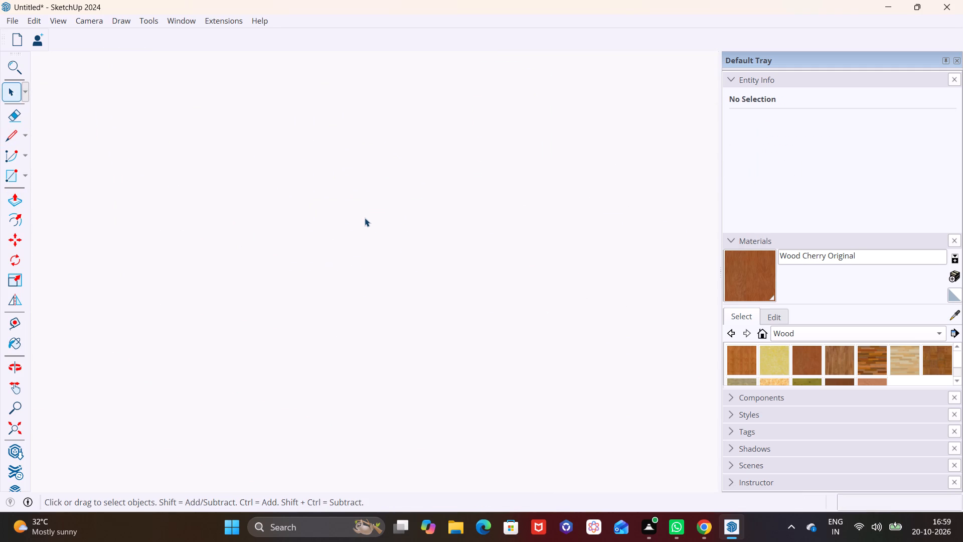
pyautogui.scroll(-20, 365, 218)
pyautogui.scroll(-17, 365, 218)
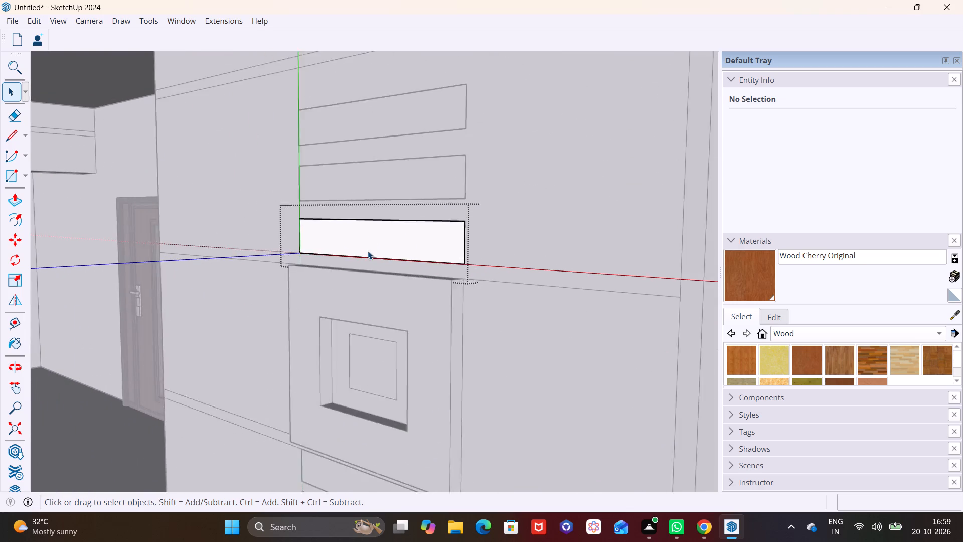
pyautogui.scroll(-2, 368, 251)
pyautogui.doubleClick(379, 243)
pyautogui.rightClick(379, 243)
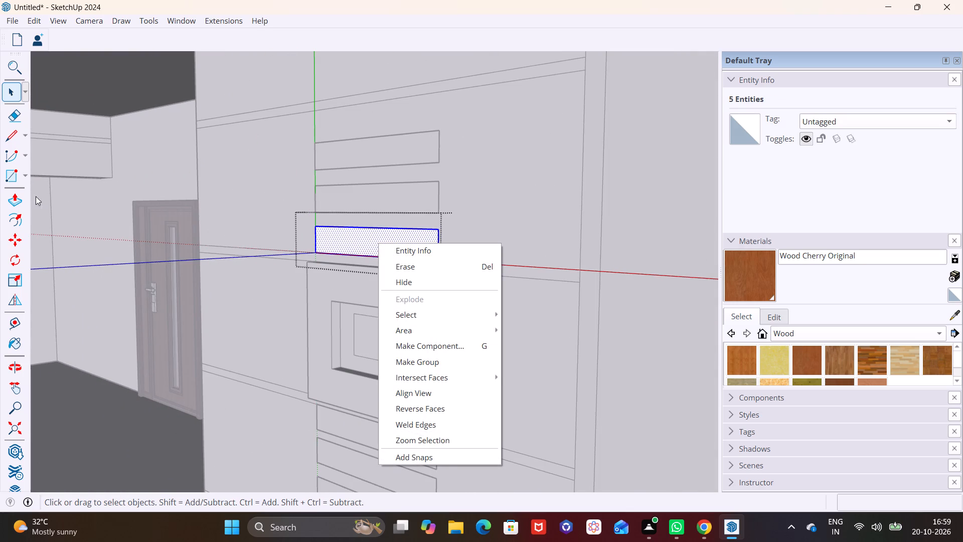
pyautogui.click(11, 203)
pyautogui.doubleClick(385, 247)
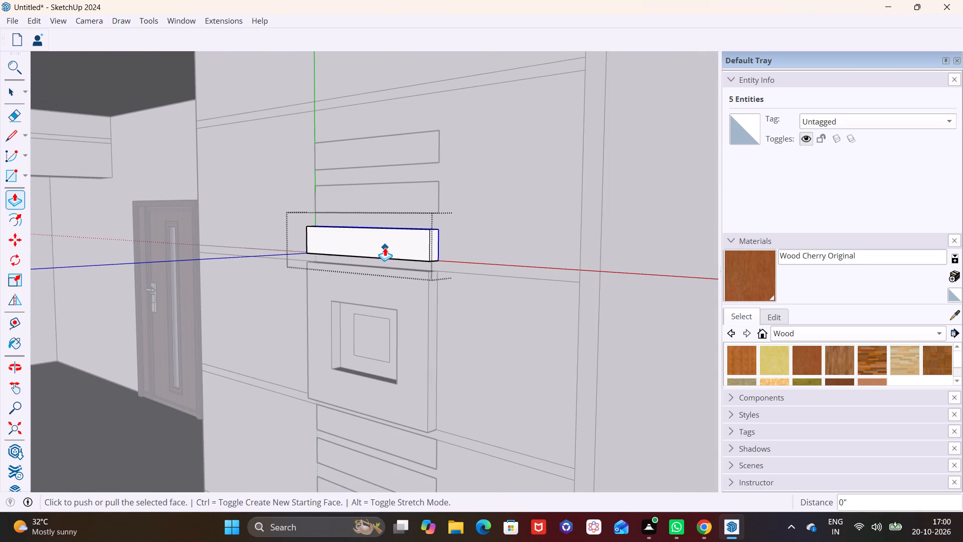
pyautogui.click(375, 198)
# Inside their groups, extrude the middle and top flat rectangles above the square frame outward by the same 1 5/16".
pyautogui.press('space')
pyautogui.tripleClick(376, 198)
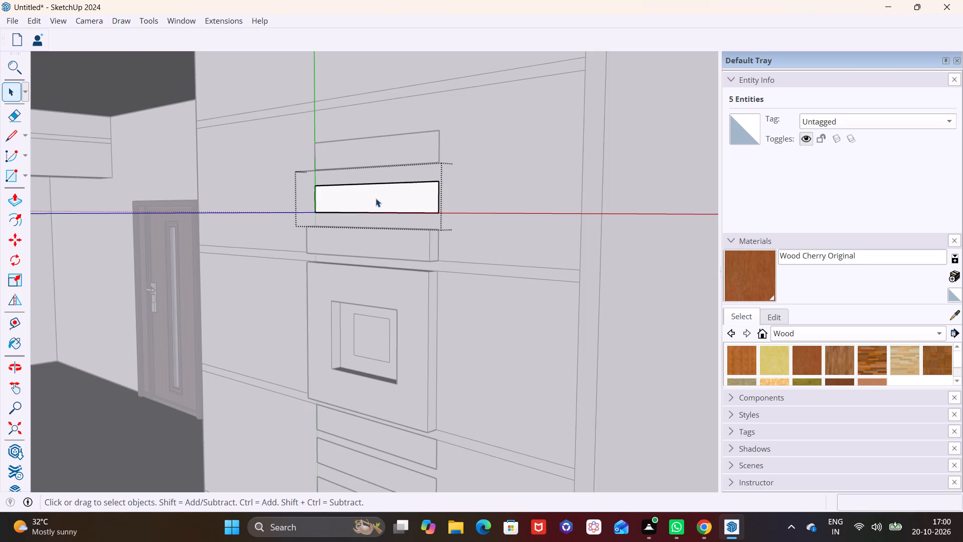
pyautogui.click(8, 194)
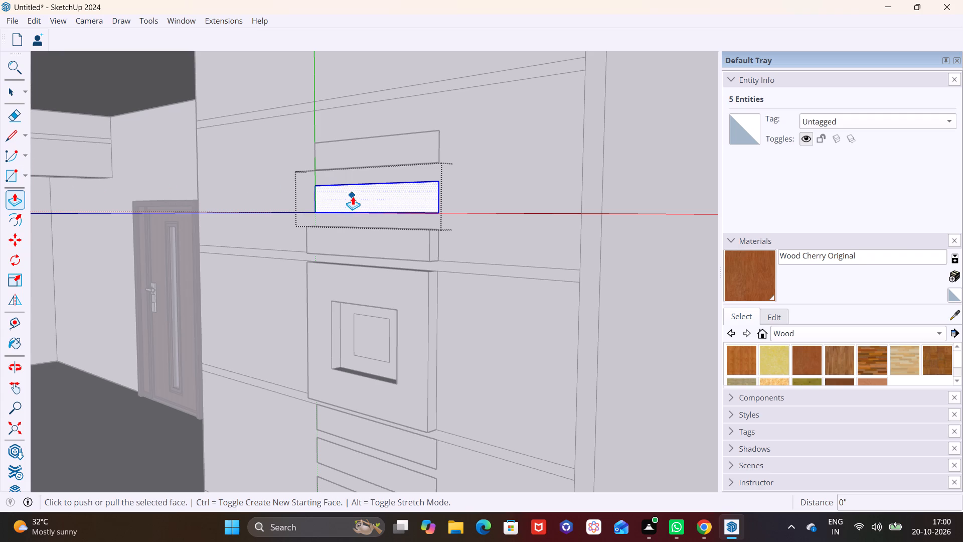
pyautogui.doubleClick(353, 196)
pyautogui.press('space')
pyautogui.doubleClick(389, 157)
pyautogui.moveTo(389, 157); pyautogui.dragTo(406, 179)
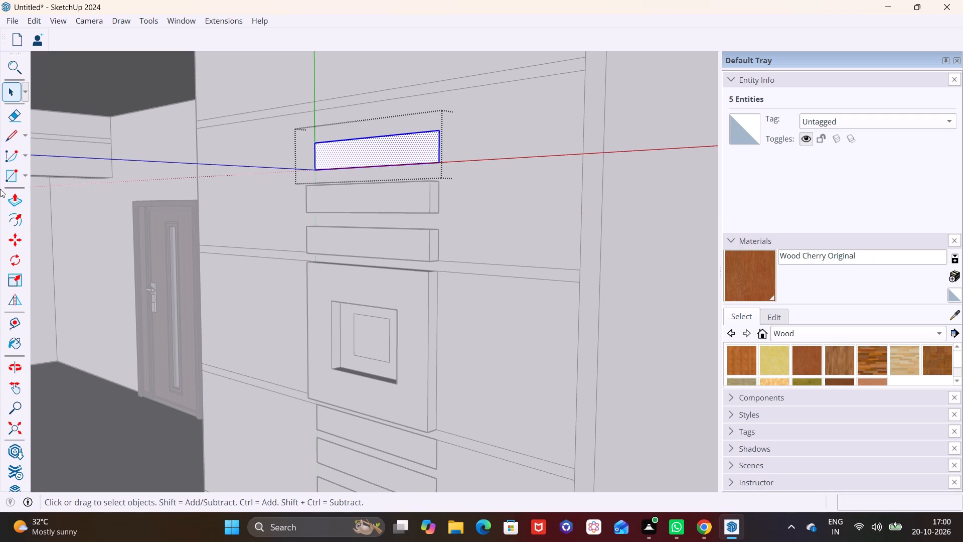
pyautogui.click(15, 200)
pyautogui.doubleClick(361, 153)
# Inside their groups, extrude the first and second flat rectangles below the square frame outward by the same 1 5/16".
pyautogui.scroll(-1, 349, 248)
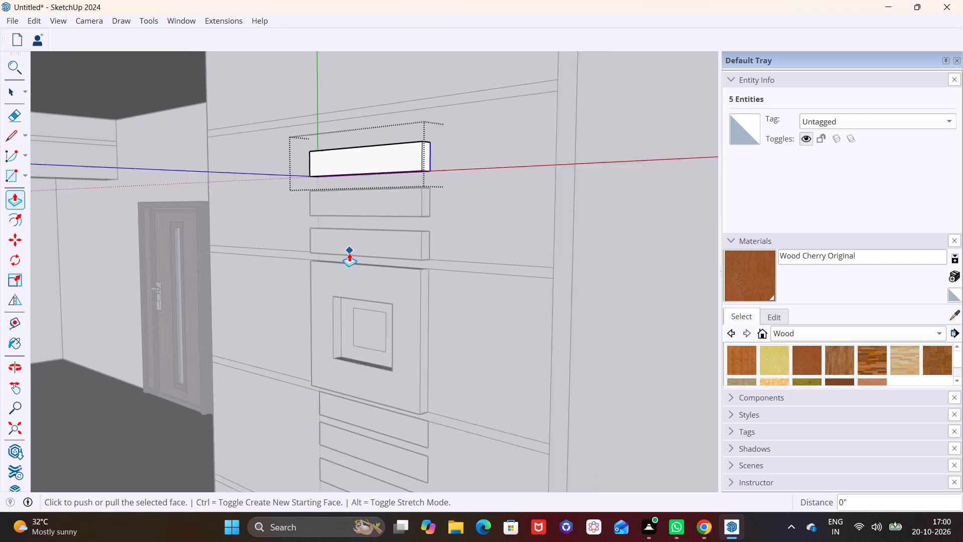
pyautogui.scroll(-1, 349, 253)
pyautogui.keyDown('shift'); pyautogui.moveTo(359, 266); pyautogui.dragTo(350, 160, button='middle'); pyautogui.keyUp('shift')
pyautogui.press('space')
pyautogui.click(400, 312)
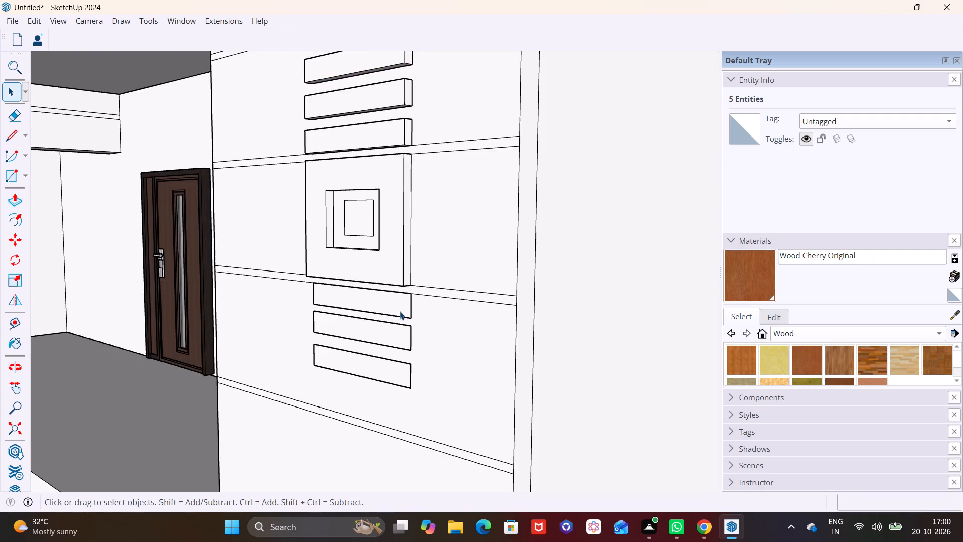
pyautogui.tripleClick(396, 309)
pyautogui.click(18, 196)
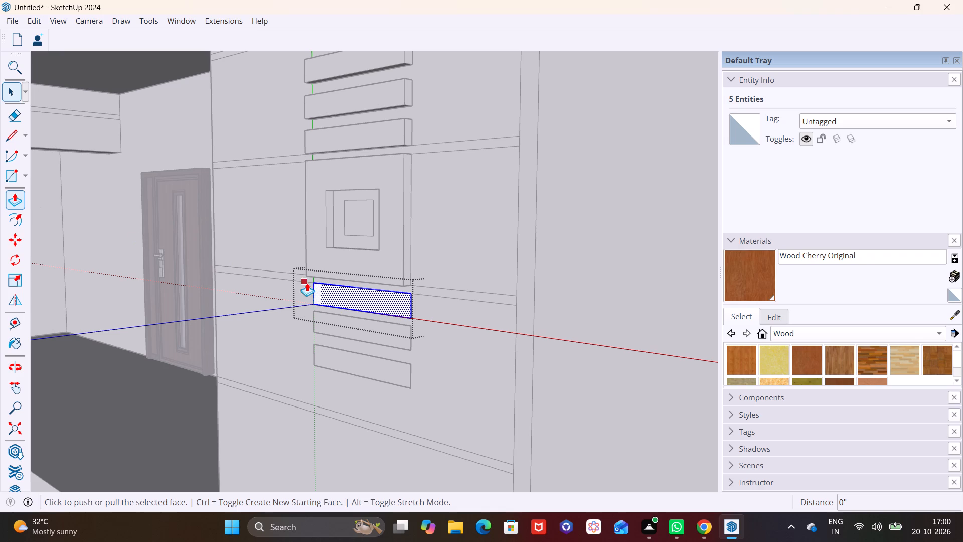
pyautogui.doubleClick(344, 301)
pyautogui.press('space')
pyautogui.tripleClick(361, 335)
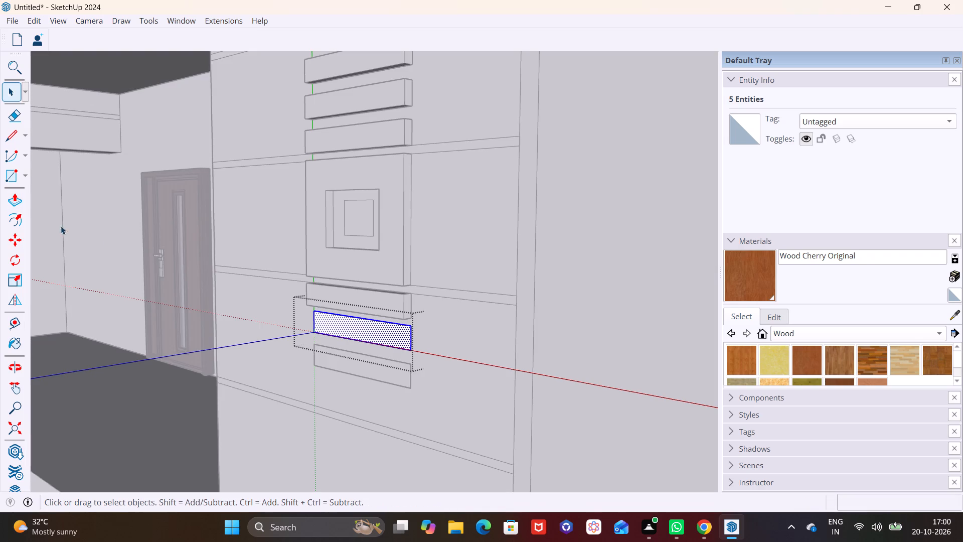
pyautogui.click(15, 200)
pyautogui.doubleClick(349, 332)
# Inside its group, extrude the bottommost flat rectangle below the square frame outward by the same 1 5/16", and leave the group.
pyautogui.scroll(-3, 348, 321)
pyautogui.press('space')
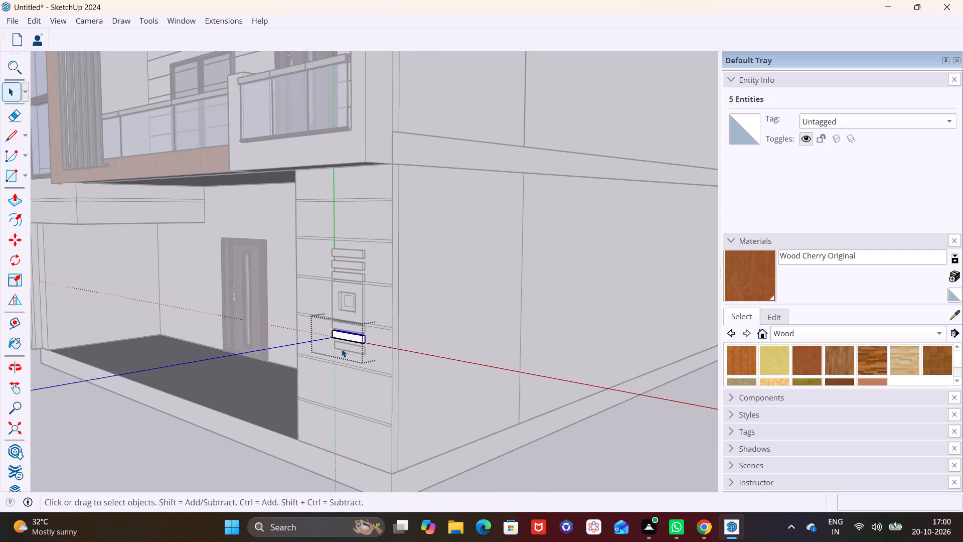
pyautogui.scroll(11, 343, 349)
pyautogui.press('space')
pyautogui.tripleClick(347, 350)
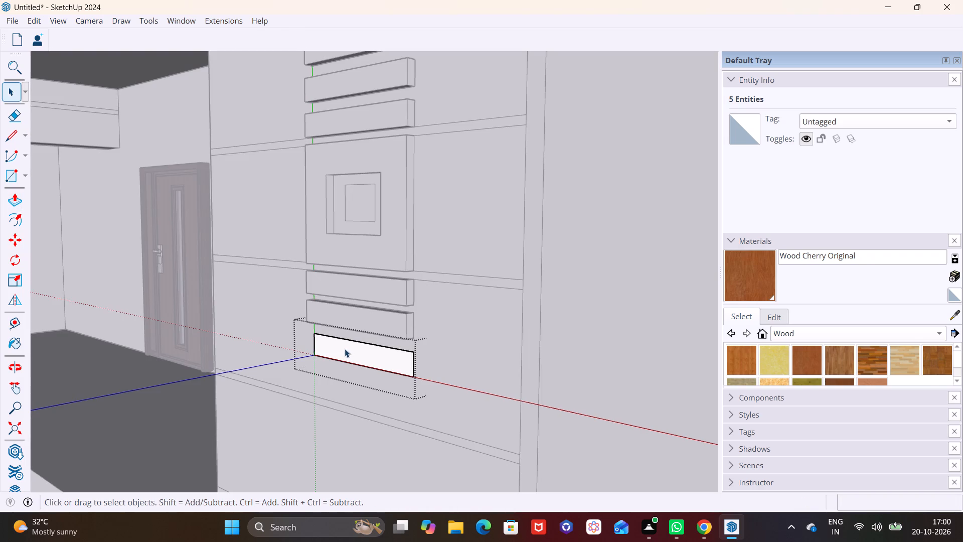
pyautogui.click(16, 198)
pyautogui.doubleClick(332, 344)
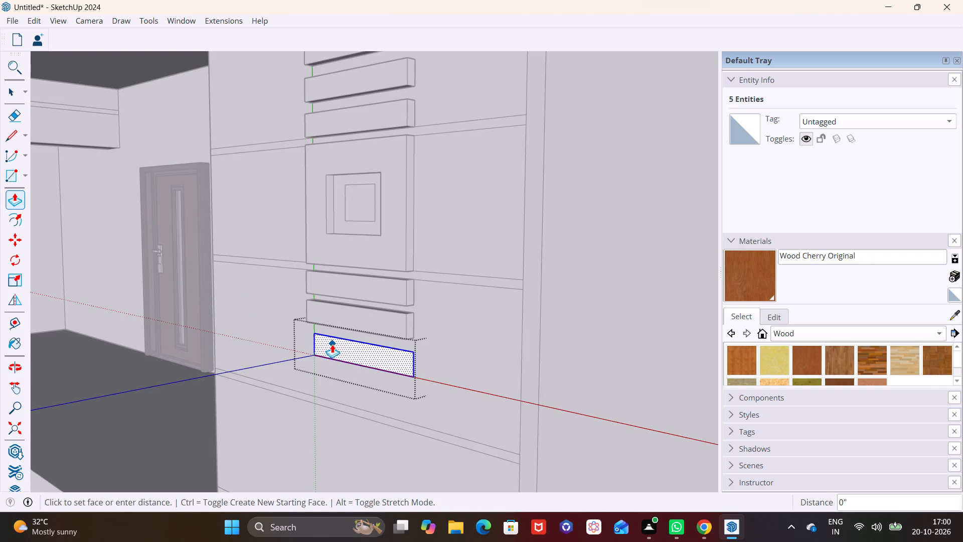
pyautogui.scroll(-2, 337, 334)
pyautogui.press('space')
pyautogui.scroll(5, 353, 266)
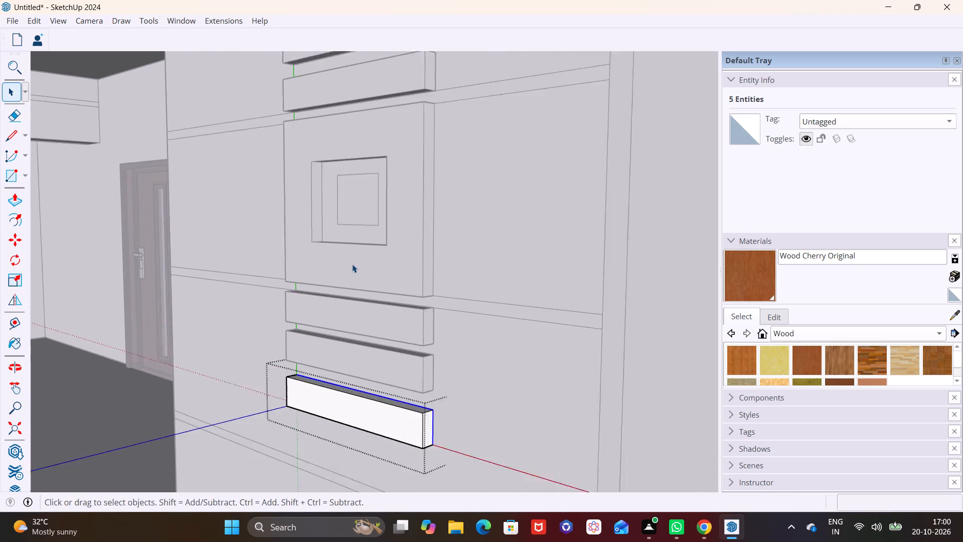
pyautogui.scroll(1, 352, 264)
pyautogui.click(478, 264)
# Extrude the innermost small rectangle inside the recessed frame outward by the same 1 5/16".
pyautogui.scroll(3, 361, 184)
pyautogui.doubleClick(361, 184)
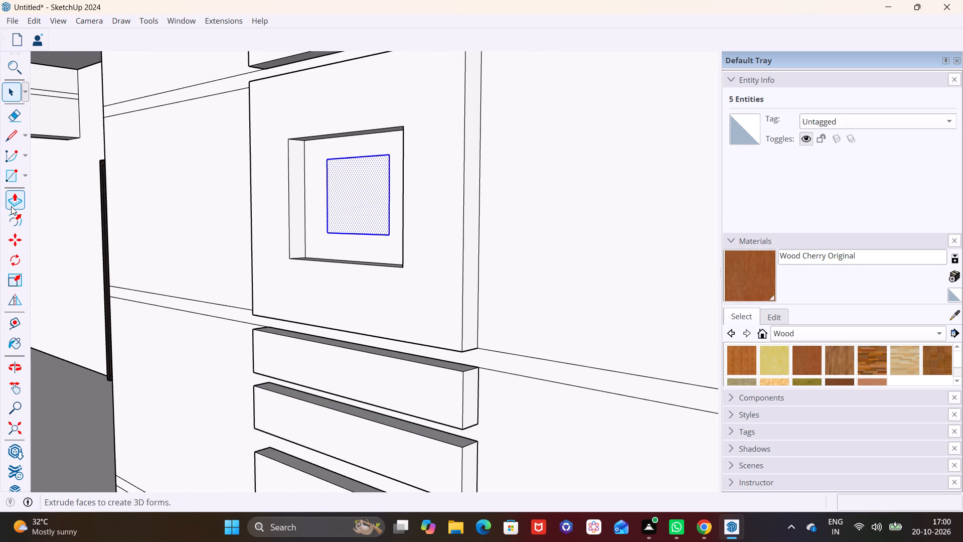
pyautogui.click(11, 206)
pyautogui.doubleClick(344, 199)
pyautogui.scroll(-5, 361, 213)
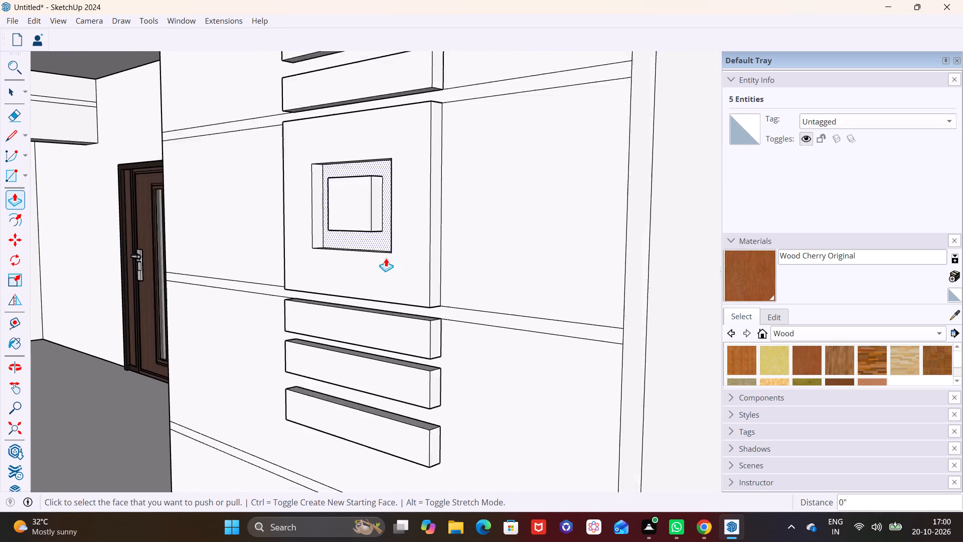
pyautogui.scroll(-10, 386, 258)
pyautogui.press('space')
pyautogui.click(525, 317)
# Clear the selection and examine the raised motif on the ground-floor pillar from the front, up close and with the surrounding facade.
pyautogui.moveTo(453, 315); pyautogui.dragTo(611, 320, button='middle')
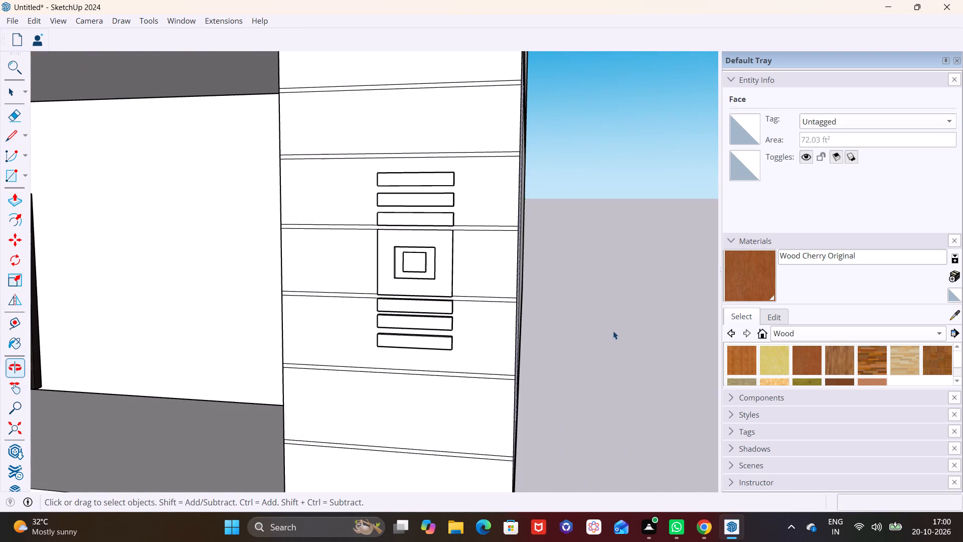
pyautogui.click(618, 332)
pyautogui.scroll(-4, 397, 213)
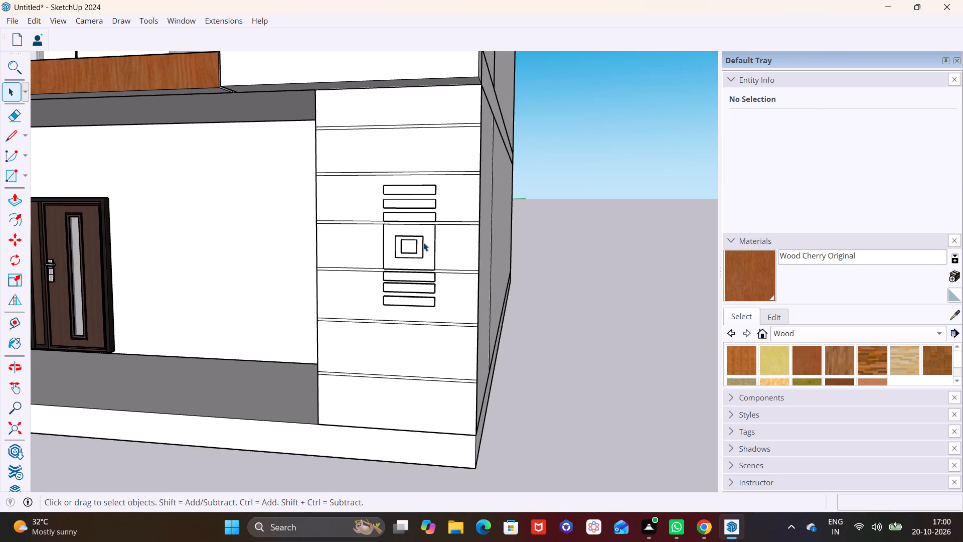
pyautogui.moveTo(423, 242); pyautogui.dragTo(465, 238, button='middle')
pyautogui.keyDown('shift'); pyautogui.moveTo(382, 256); pyautogui.dragTo(446, 224, button='middle'); pyautogui.keyUp('shift')
pyautogui.click(449, 222)
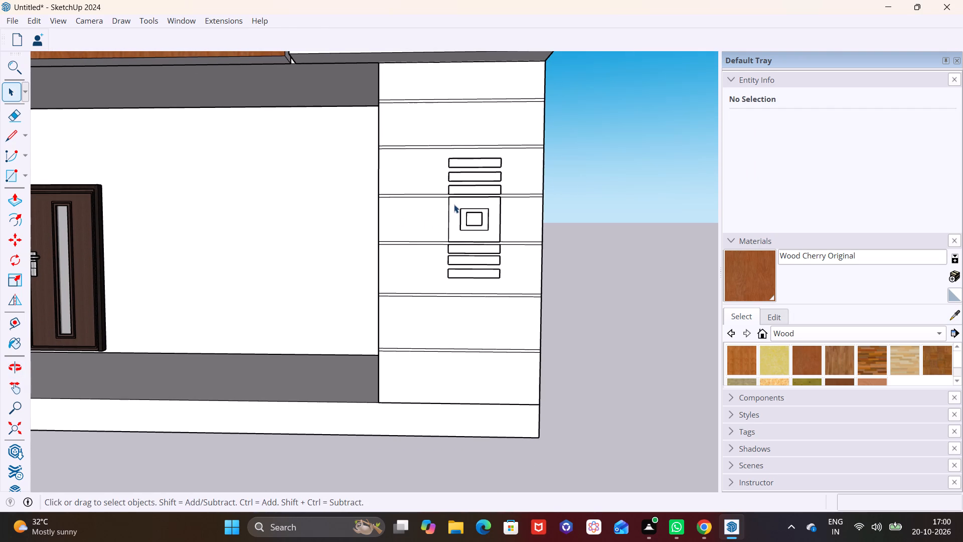
pyautogui.scroll(-7, 446, 223)
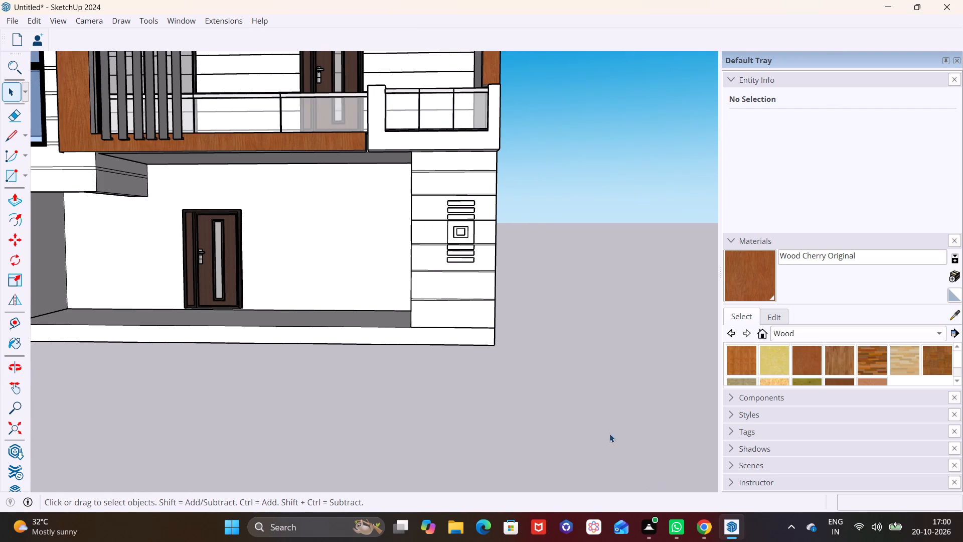
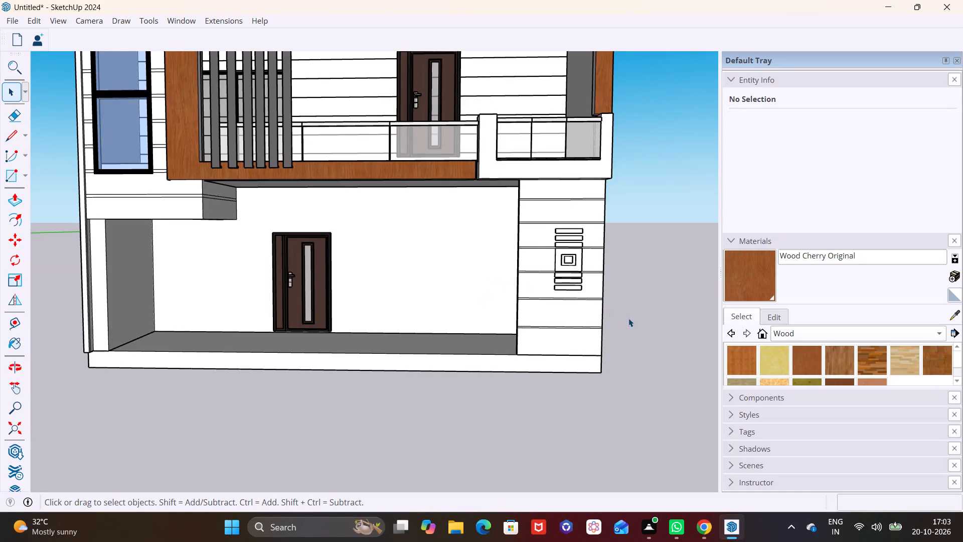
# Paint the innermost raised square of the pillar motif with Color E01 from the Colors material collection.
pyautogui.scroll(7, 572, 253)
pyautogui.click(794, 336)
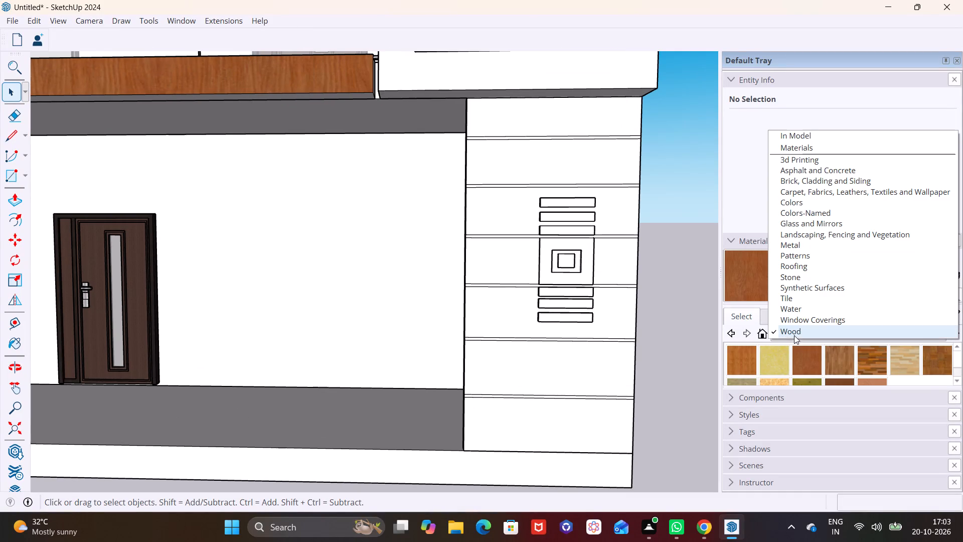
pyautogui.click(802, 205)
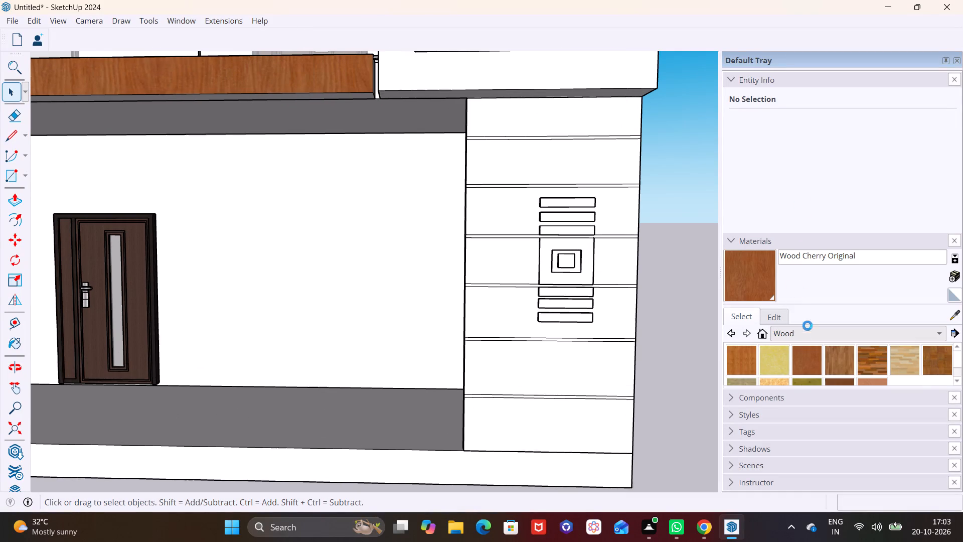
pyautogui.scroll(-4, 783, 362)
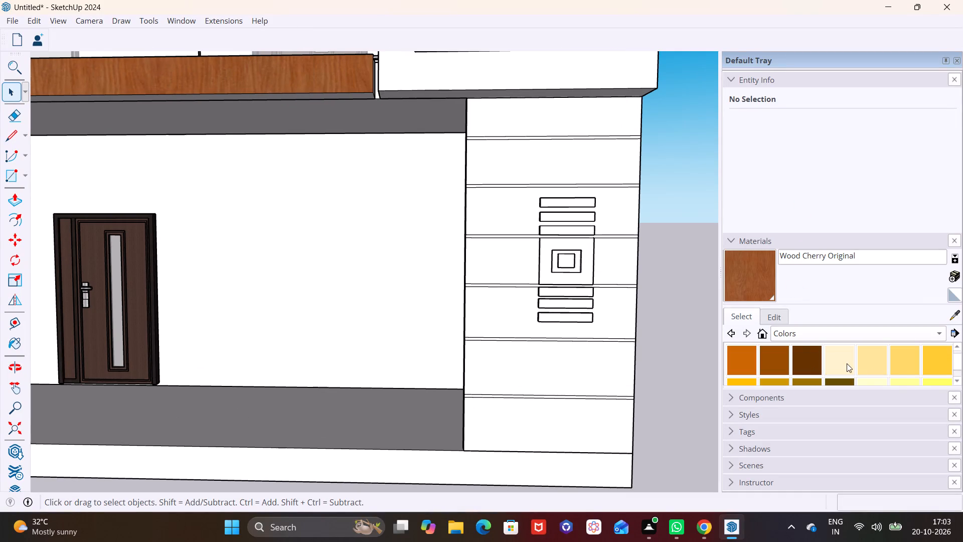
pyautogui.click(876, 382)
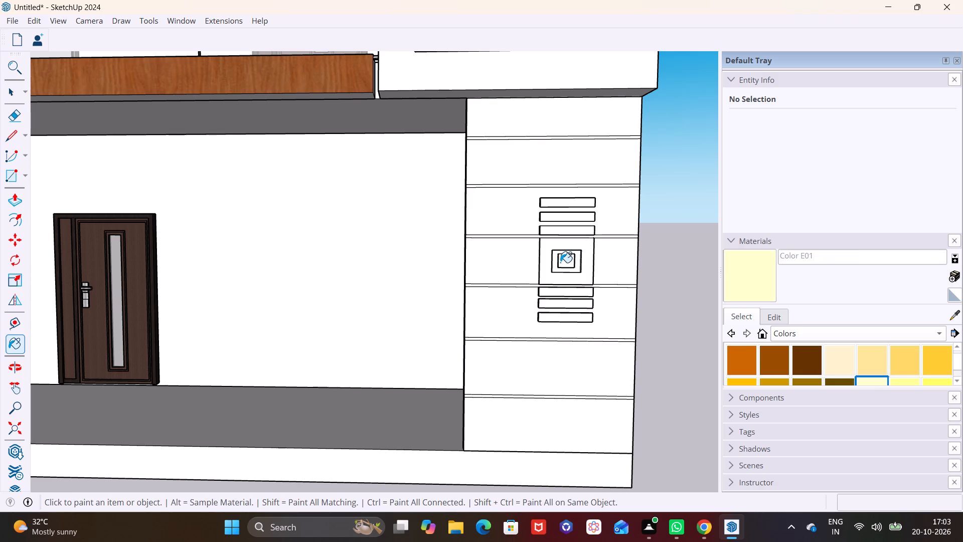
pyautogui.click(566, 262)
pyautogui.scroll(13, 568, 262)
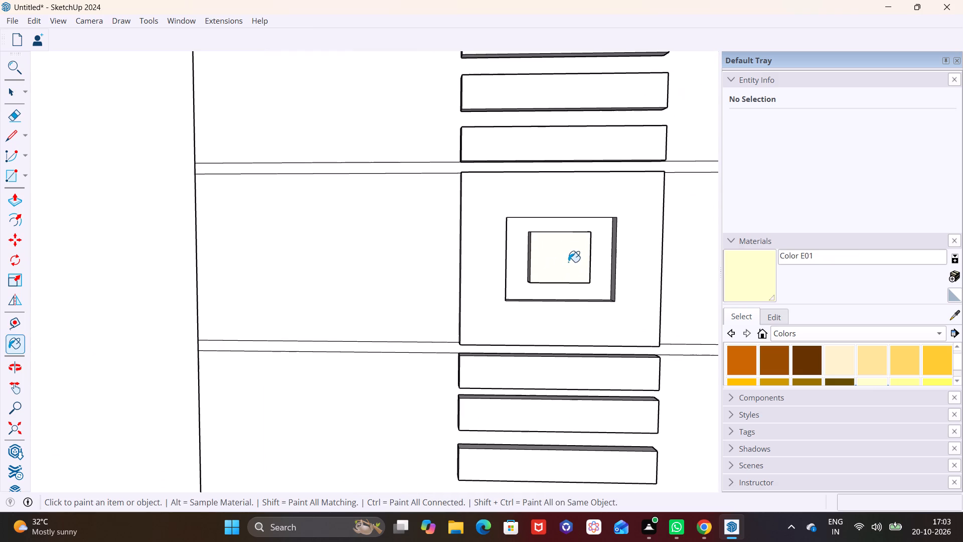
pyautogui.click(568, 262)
# Paint the front face of the motif's innermost raised square with the yellow Color E03.
pyautogui.moveTo(544, 273); pyautogui.dragTo(451, 309, button='middle')
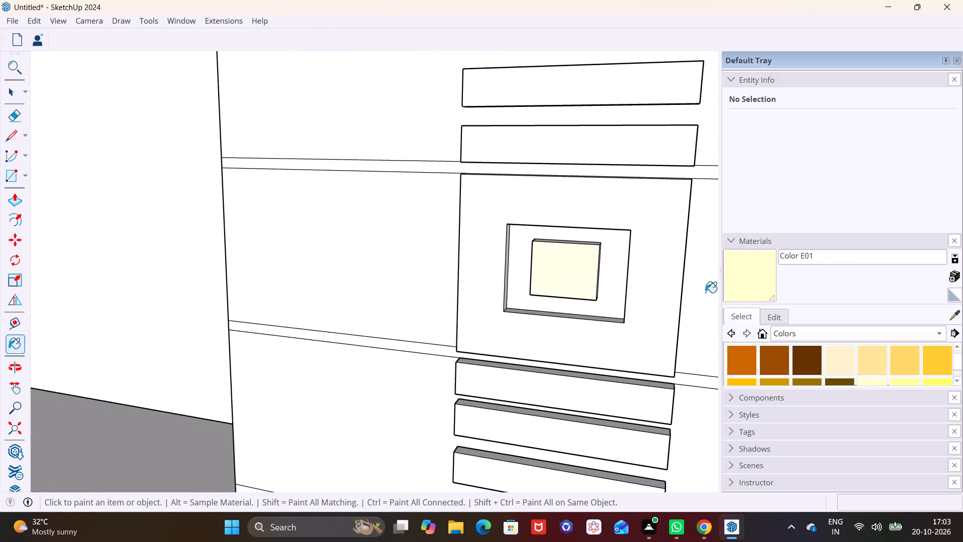
pyautogui.click(940, 383)
pyautogui.click(587, 287)
# Paint the three bars above, the three bars below and the square frame of the pillar motif with Color D01.
pyautogui.scroll(-7, 580, 269)
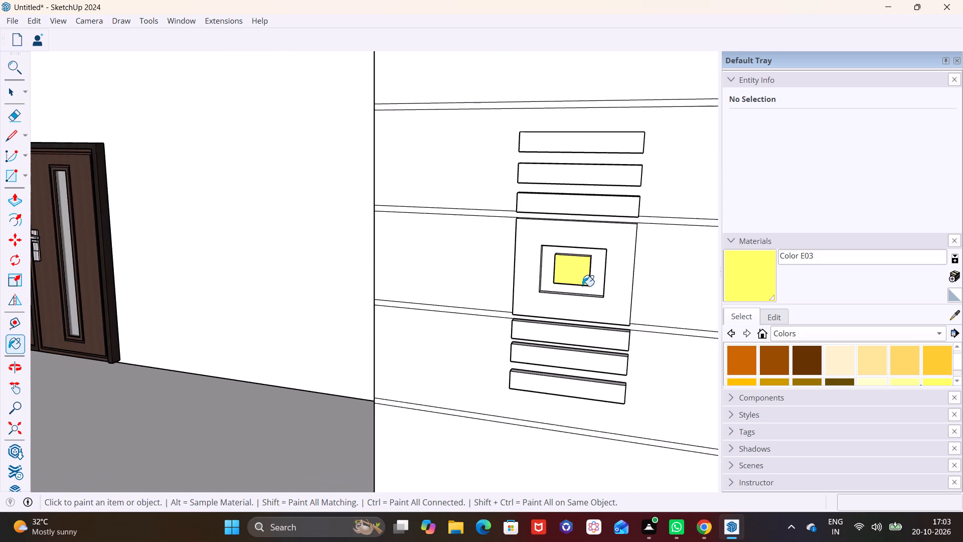
pyautogui.scroll(-8, 582, 289)
pyautogui.moveTo(596, 336); pyautogui.dragTo(660, 325, button='middle')
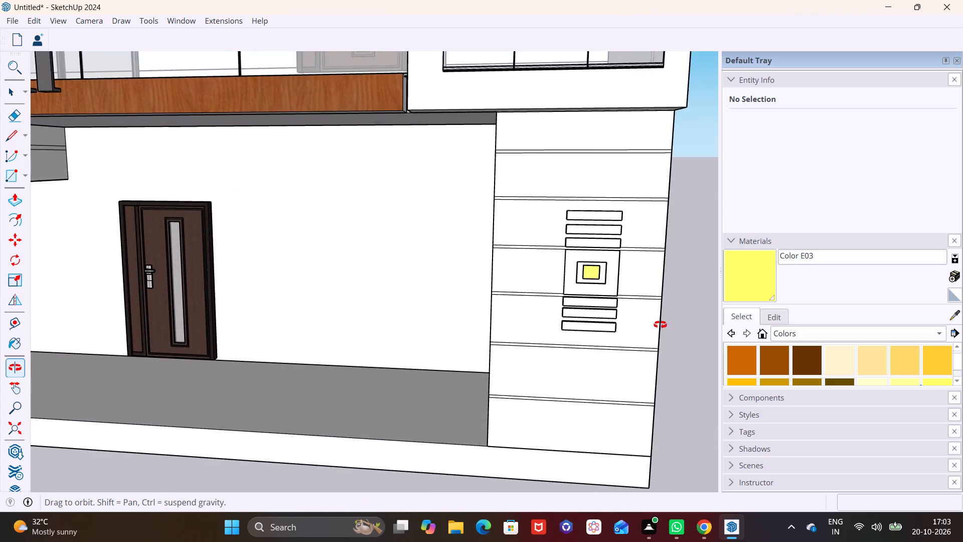
pyautogui.moveTo(660, 325); pyautogui.dragTo(663, 322, button='middle')
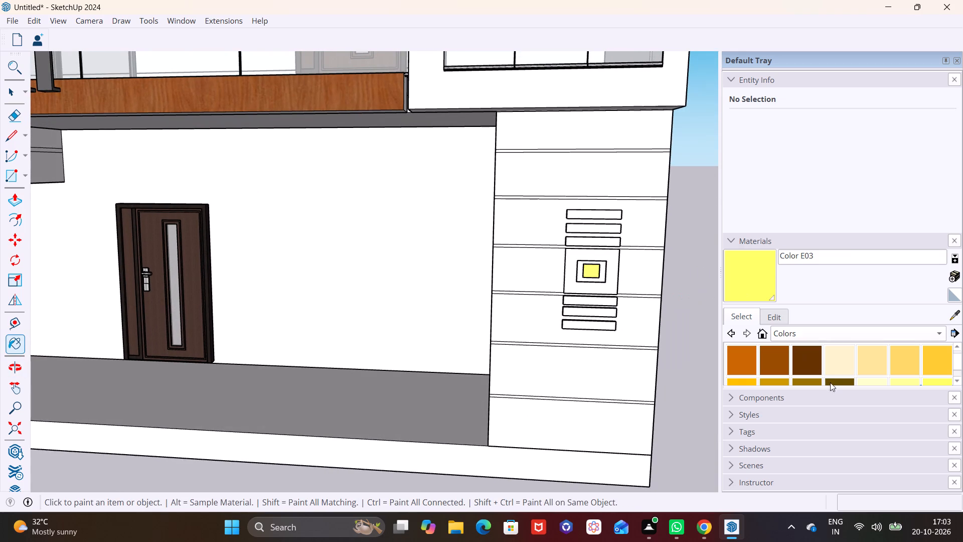
pyautogui.click(834, 366)
pyautogui.click(587, 239)
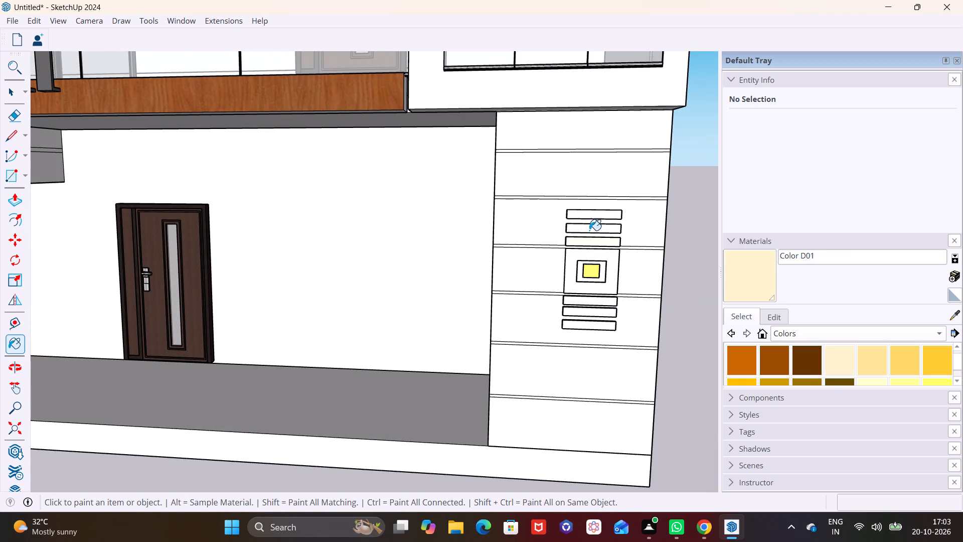
pyautogui.click(589, 230)
pyautogui.click(594, 216)
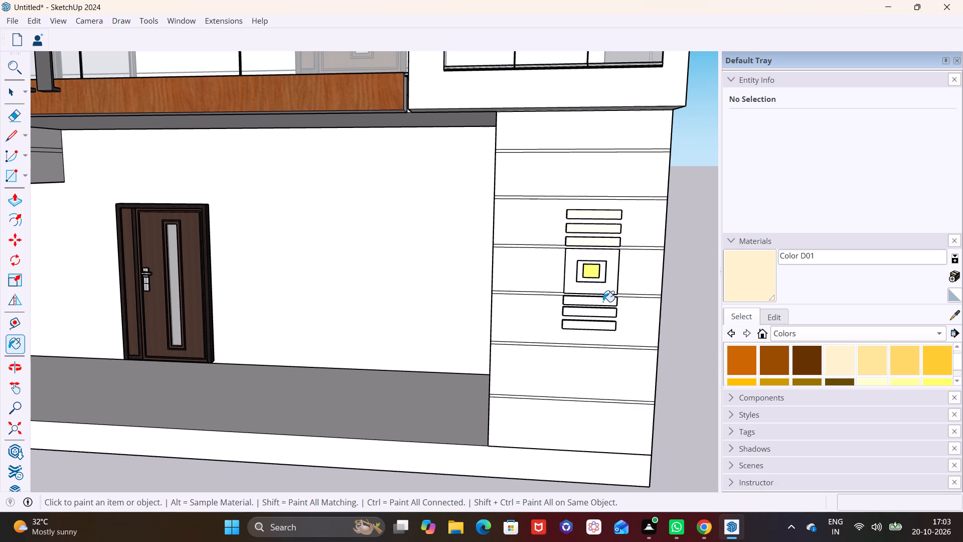
pyautogui.click(603, 302)
pyautogui.click(599, 315)
pyautogui.click(597, 327)
pyautogui.click(614, 287)
# Examine the painted motif up close and within the ground-floor facade, from the front and at an angle.
pyautogui.scroll(2, 608, 271)
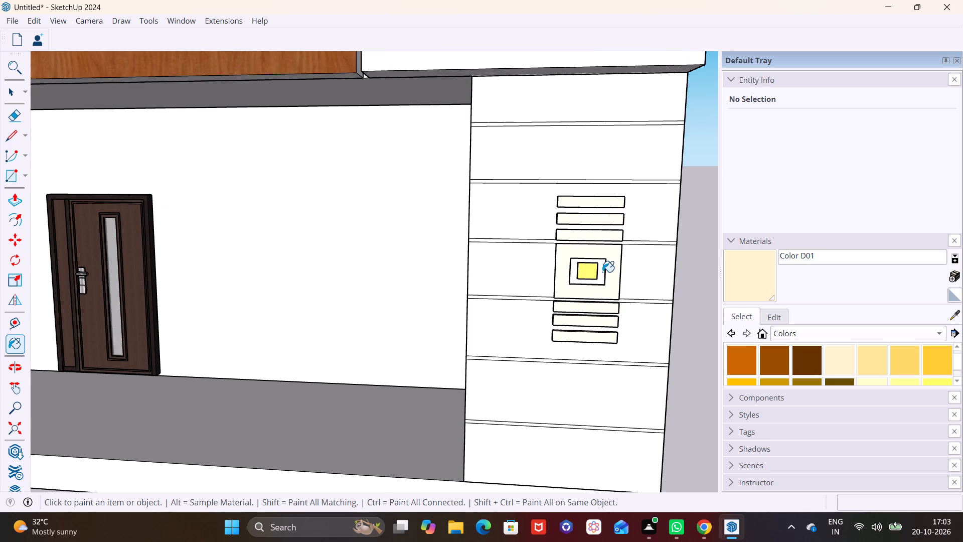
pyautogui.scroll(-8, 602, 272)
pyautogui.press('space')
pyautogui.click(663, 346)
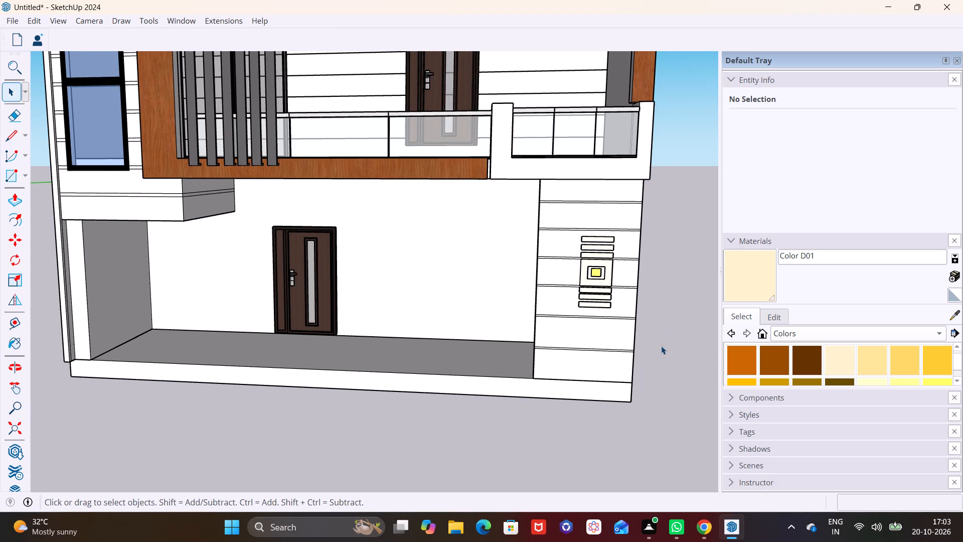
pyautogui.scroll(1, 605, 311)
pyautogui.middleClick(625, 244)
pyautogui.moveTo(587, 274); pyautogui.dragTo(528, 284, button='middle')
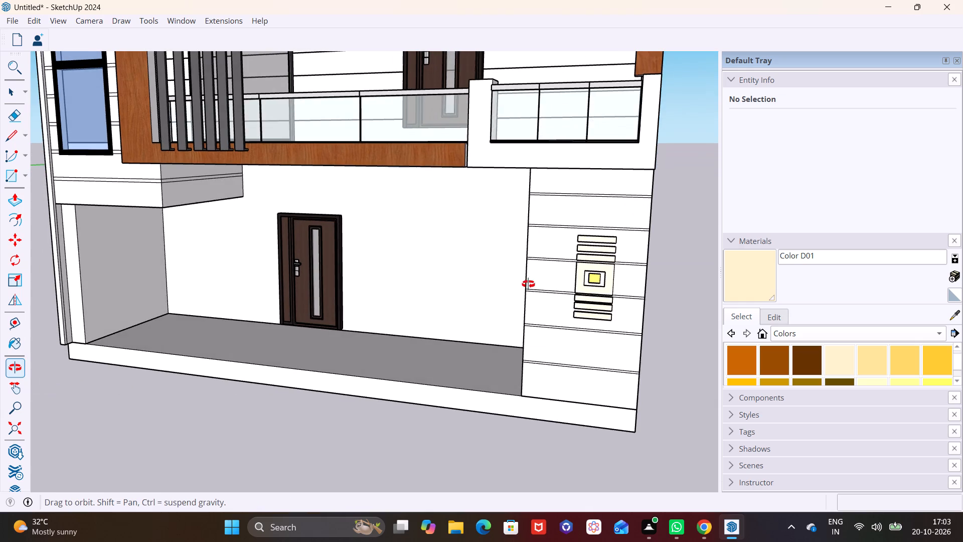
pyautogui.moveTo(528, 284); pyautogui.dragTo(527, 284, button='middle')
pyautogui.scroll(-2, 445, 276)
pyautogui.keyDown('shift'); pyautogui.moveTo(450, 288); pyautogui.dragTo(526, 287, button='middle'); pyautogui.keyUp('shift')
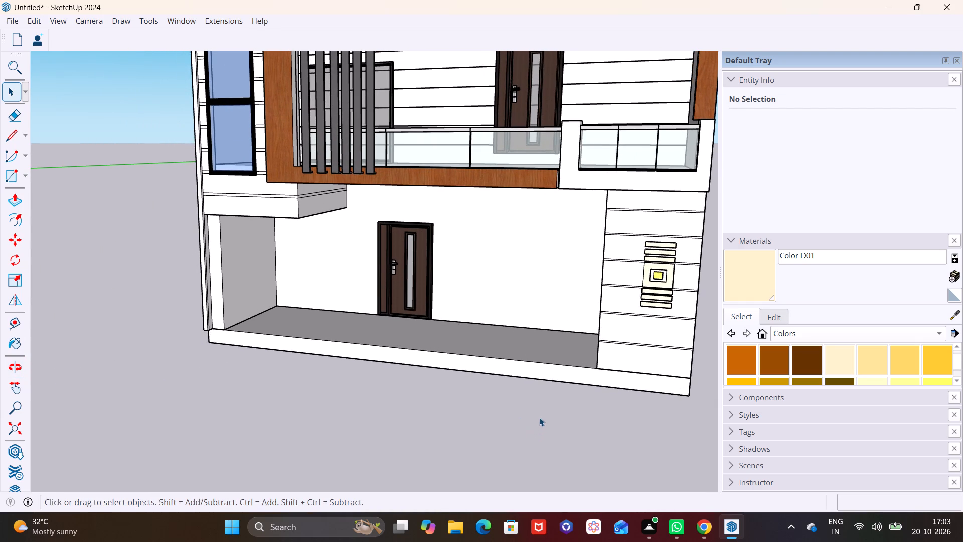
pyautogui.moveTo(583, 374); pyautogui.dragTo(631, 328, button='middle')
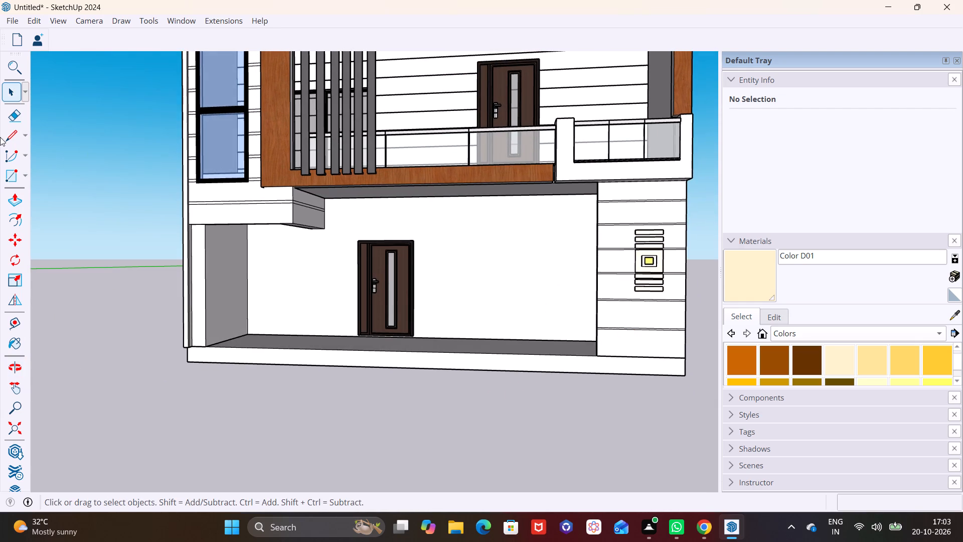
# Draw a horizontal rectangle about 1' 1 9/16" by 10 1/8" at the plinth's lower front edge, near the grooved pillar's inner edge.
pyautogui.click(26, 174)
pyautogui.click(31, 189)
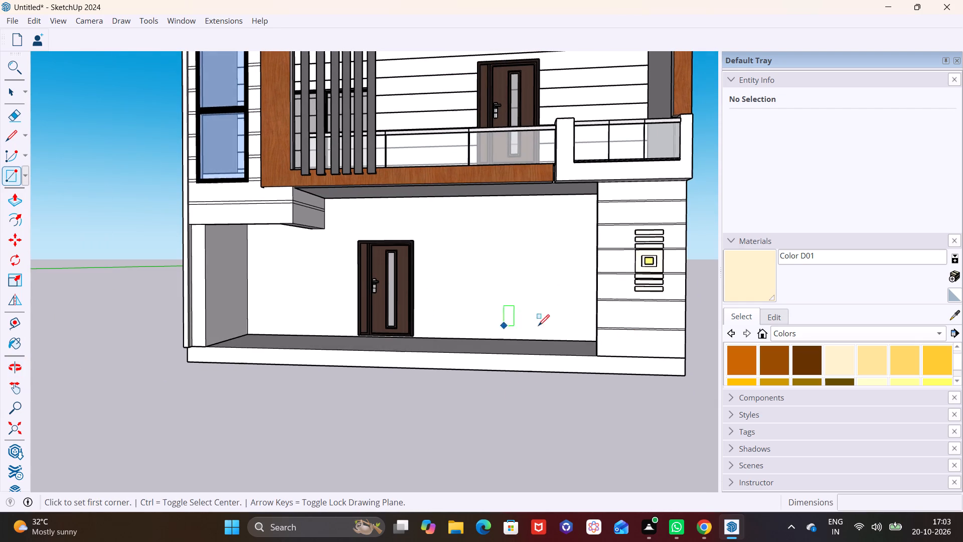
pyautogui.moveTo(559, 326); pyautogui.dragTo(546, 363, button='middle')
pyautogui.scroll(10, 598, 394)
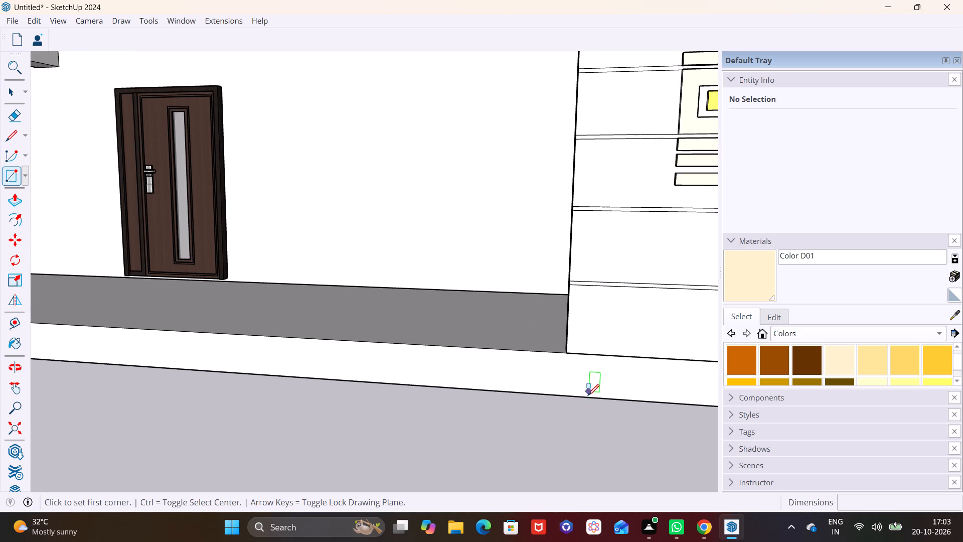
pyautogui.click(580, 398)
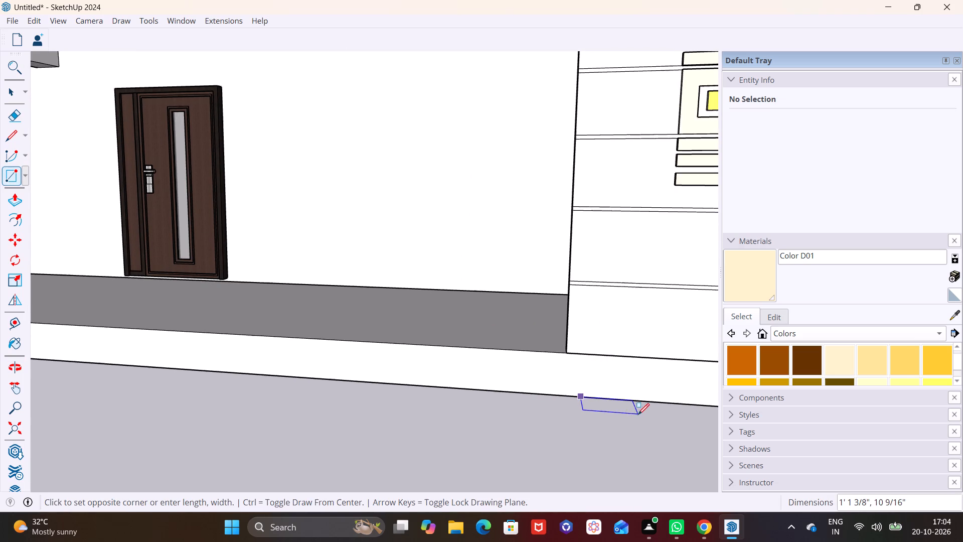
pyautogui.click(639, 414)
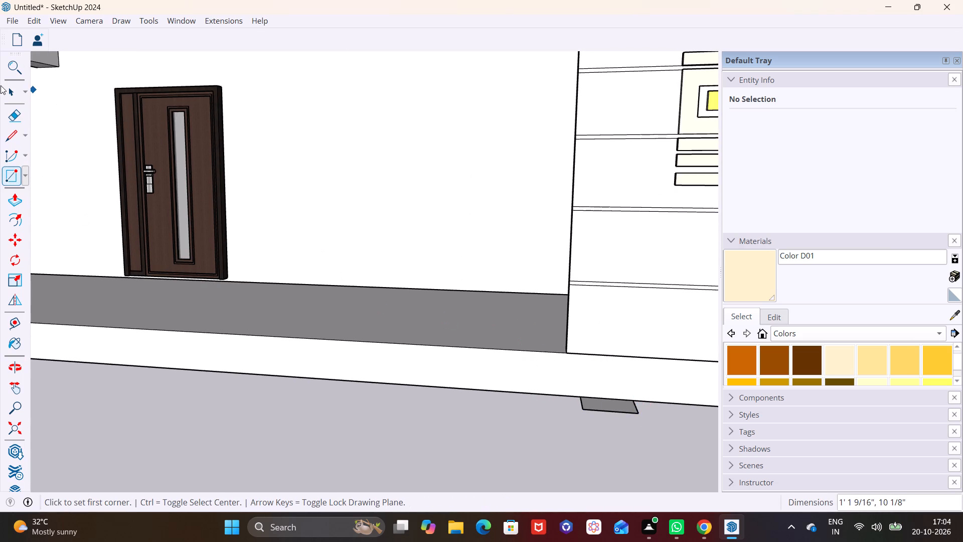
# Extrude the new ground rectangle upward about 4' 11 7/16" into a free-standing post in front of the plinth.
pyautogui.moveTo(3, 88); pyautogui.dragTo(8, 88)
pyautogui.click(595, 403)
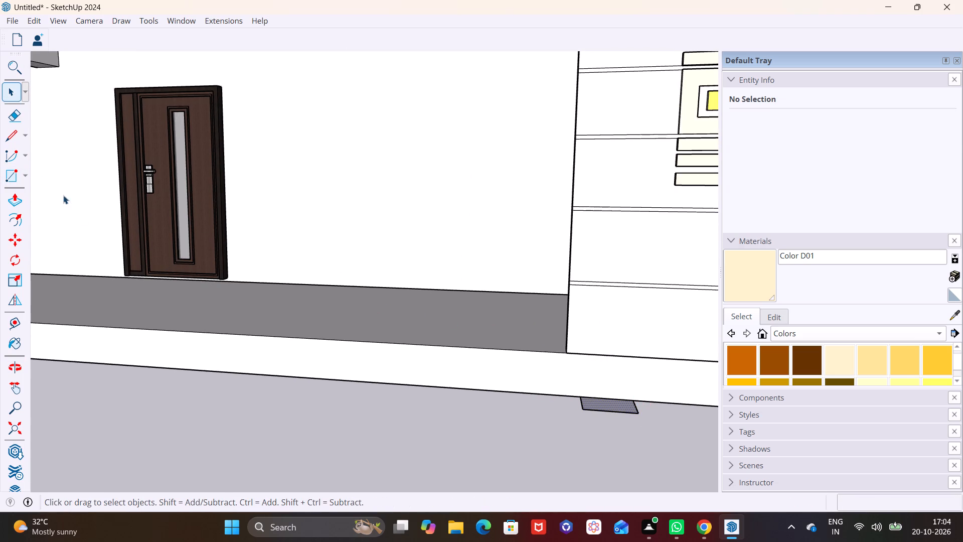
pyautogui.click(13, 196)
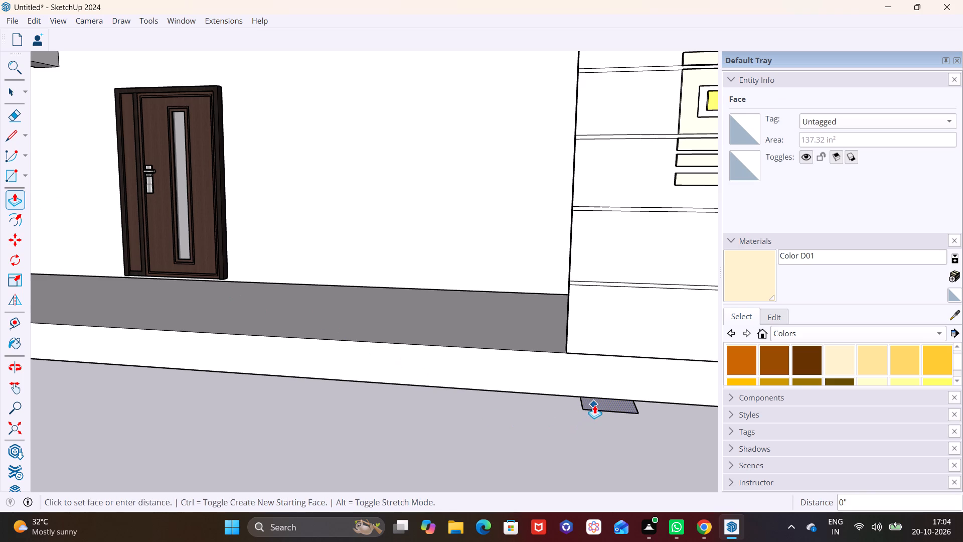
pyautogui.click(594, 405)
pyautogui.click(606, 400)
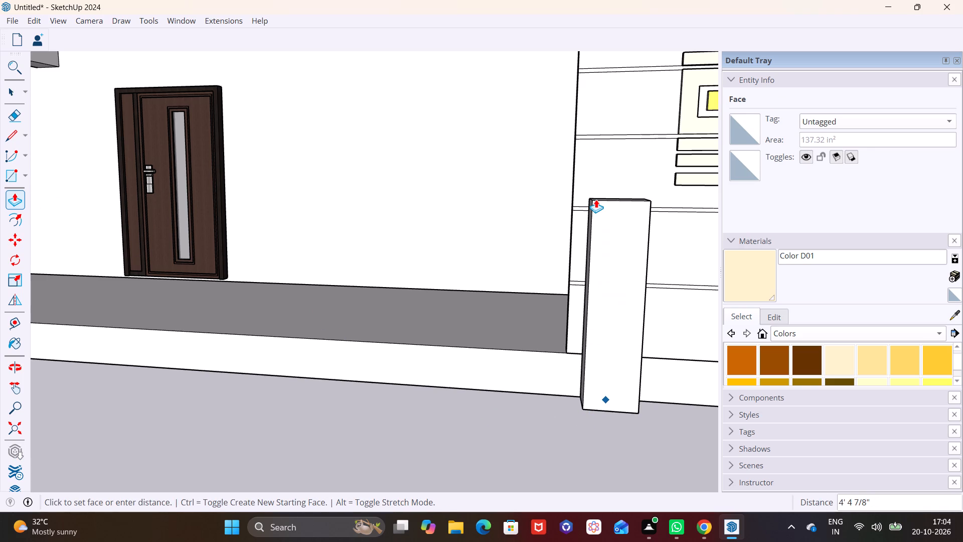
pyautogui.scroll(-1, 596, 199)
pyautogui.moveTo(596, 199); pyautogui.dragTo(586, 142, button='middle')
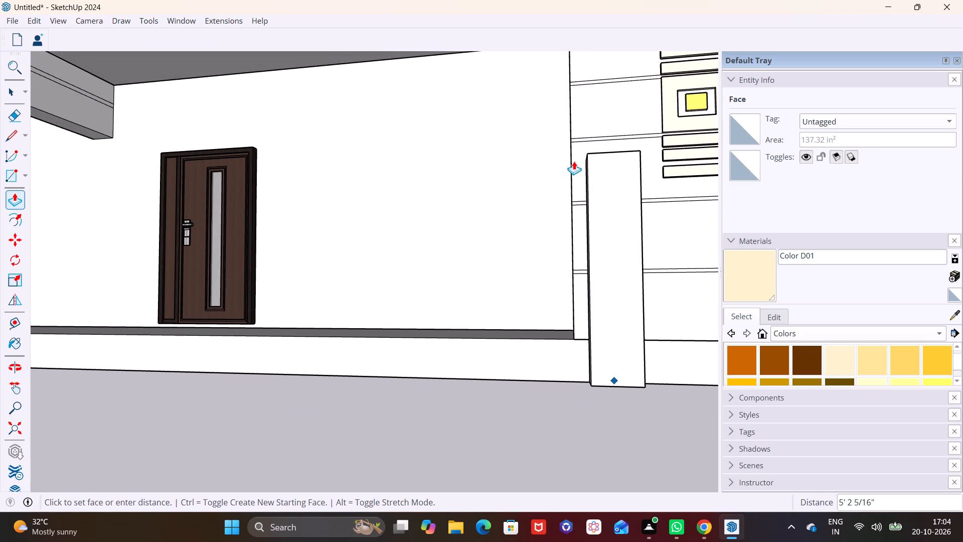
pyautogui.click(571, 171)
# Extend the post's door-facing side by about 4 1/16" to line up with the grooved pillar's inner edge.
pyautogui.scroll(-3, 586, 196)
pyautogui.moveTo(596, 207); pyautogui.dragTo(698, 228, button='middle')
pyautogui.scroll(-2, 587, 223)
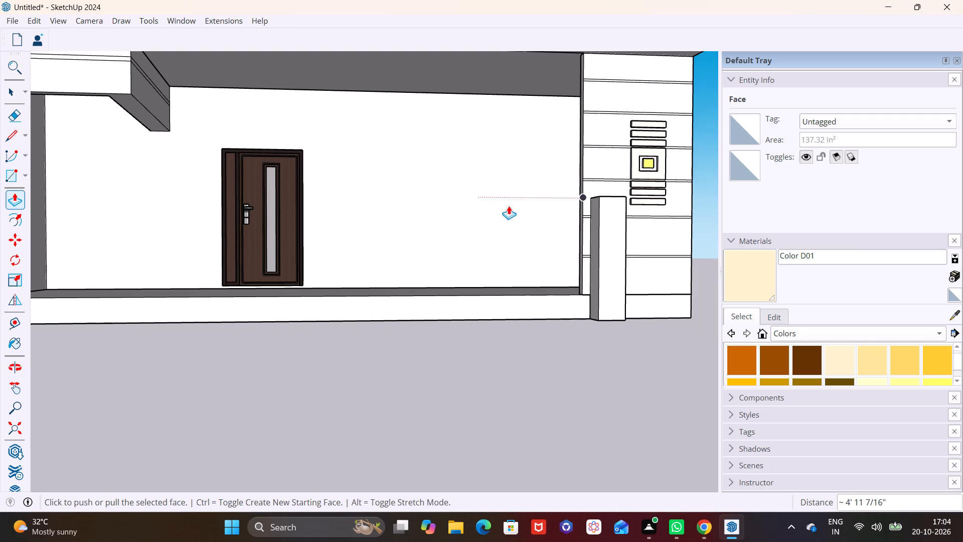
pyautogui.moveTo(585, 237); pyautogui.dragTo(672, 241, button='middle')
pyautogui.press('space')
pyautogui.click(579, 246)
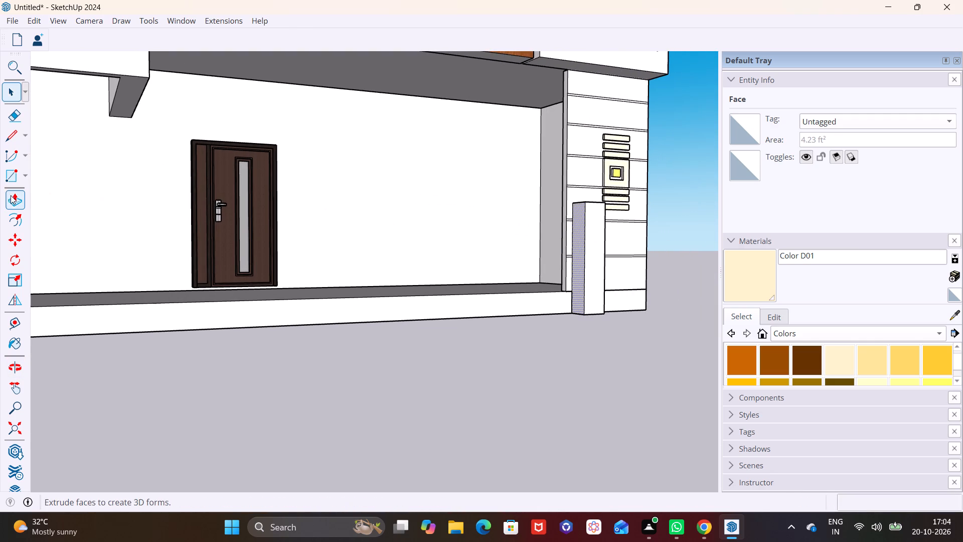
pyautogui.click(10, 196)
pyautogui.scroll(6, 559, 249)
pyautogui.click(599, 268)
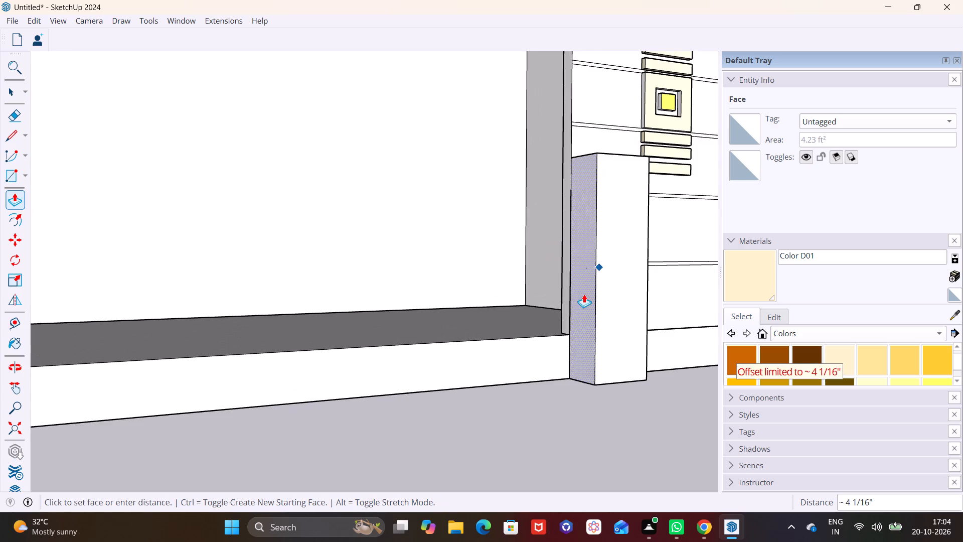
pyautogui.click(566, 333)
# Push the post's opposite side, facing away from the door, inward by about 4 3/8".
pyautogui.scroll(-3, 612, 302)
pyautogui.moveTo(617, 295); pyautogui.dragTo(327, 287, button='middle')
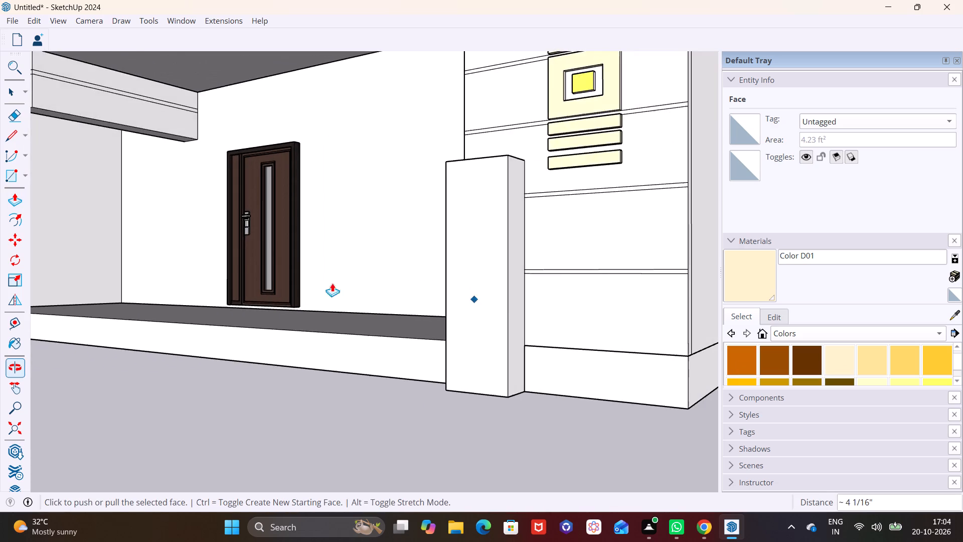
pyautogui.scroll(-3, 435, 265)
pyautogui.click(13, 95)
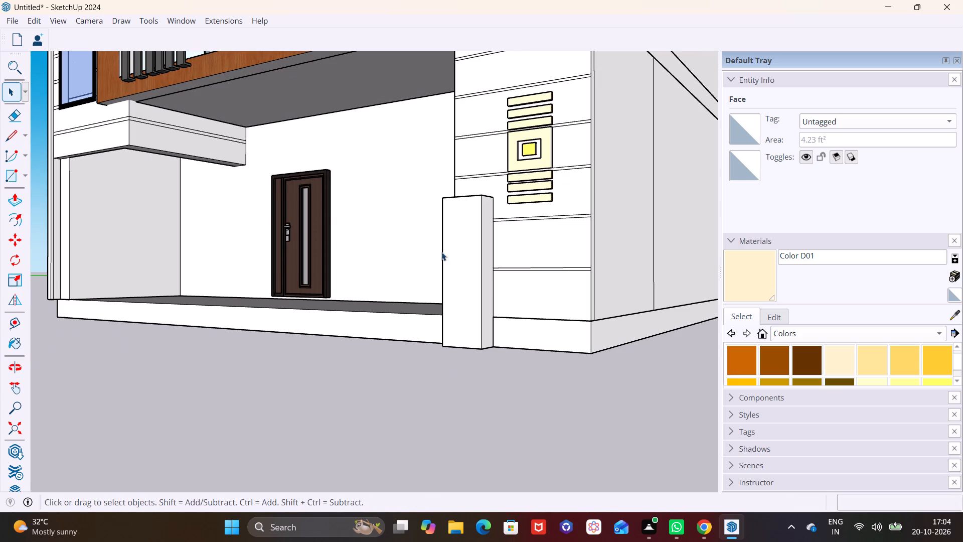
pyautogui.click(485, 258)
pyautogui.click(17, 203)
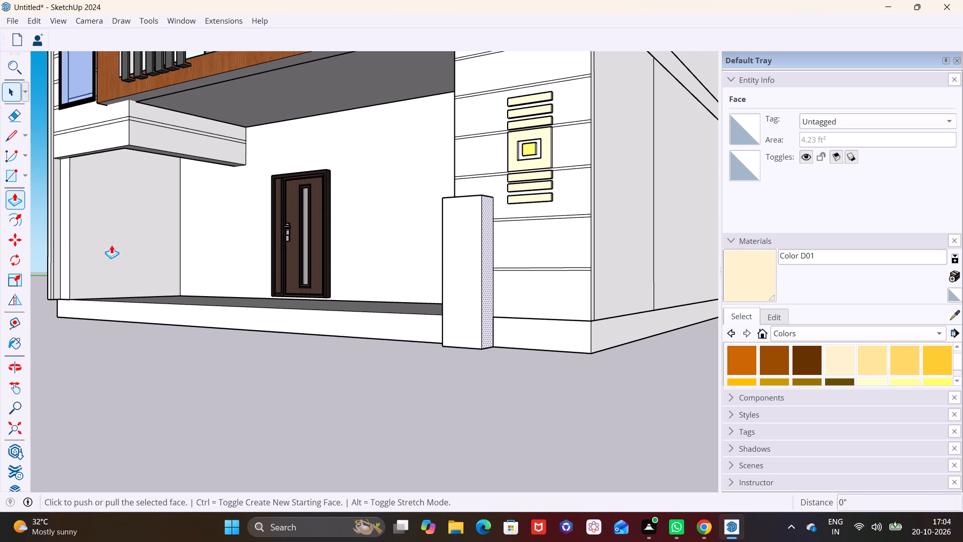
pyautogui.scroll(3, 298, 291)
pyautogui.moveTo(339, 291); pyautogui.dragTo(278, 306, button='middle')
pyautogui.click(527, 315)
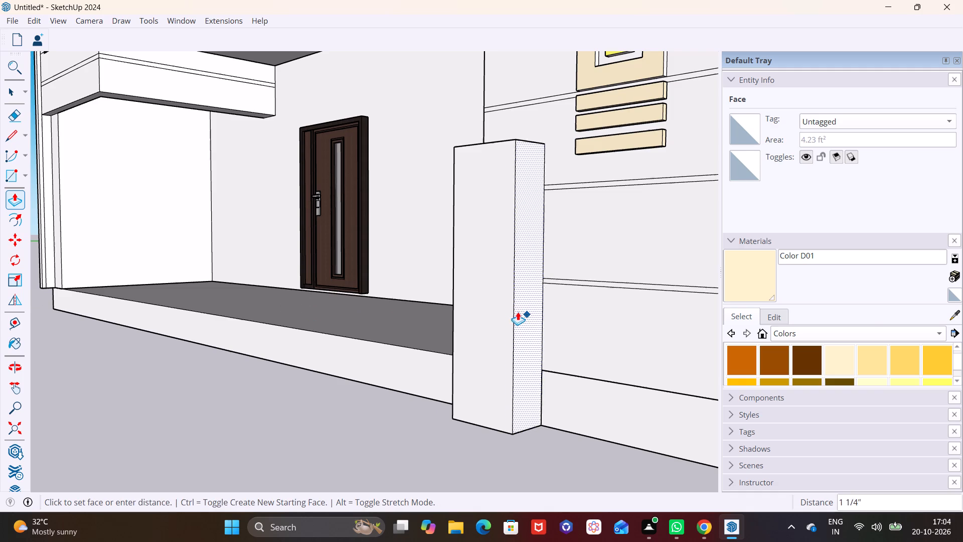
pyautogui.click(510, 309)
# Draw a horizontal line about 10 1/8" long across the front post's door-facing side, a little below its top.
pyautogui.scroll(-3, 423, 331)
pyautogui.moveTo(427, 331); pyautogui.dragTo(589, 337, button='middle')
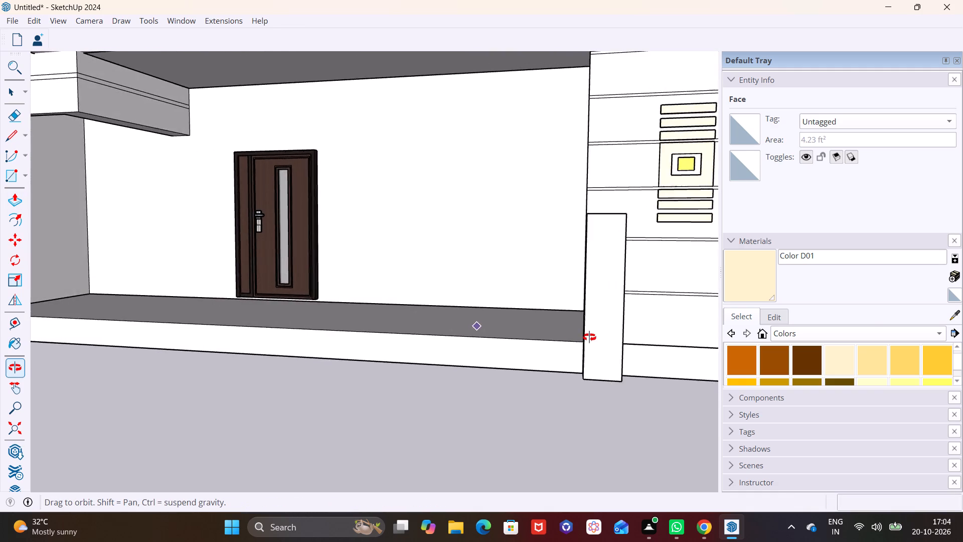
pyautogui.moveTo(589, 337); pyautogui.dragTo(621, 307, button='middle')
pyautogui.scroll(-1, 592, 275)
pyautogui.moveTo(596, 270); pyautogui.dragTo(759, 286, button='middle')
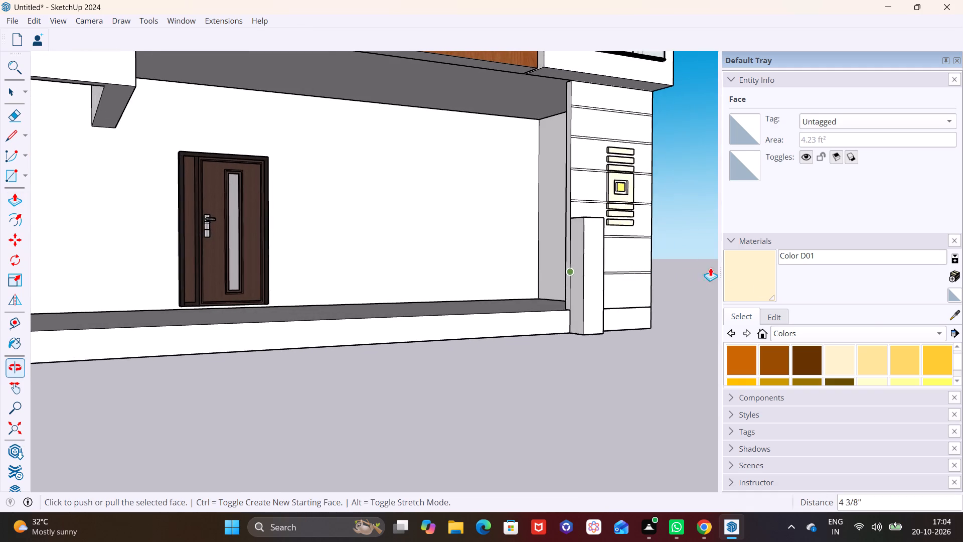
pyautogui.scroll(8, 616, 252)
pyautogui.click(12, 138)
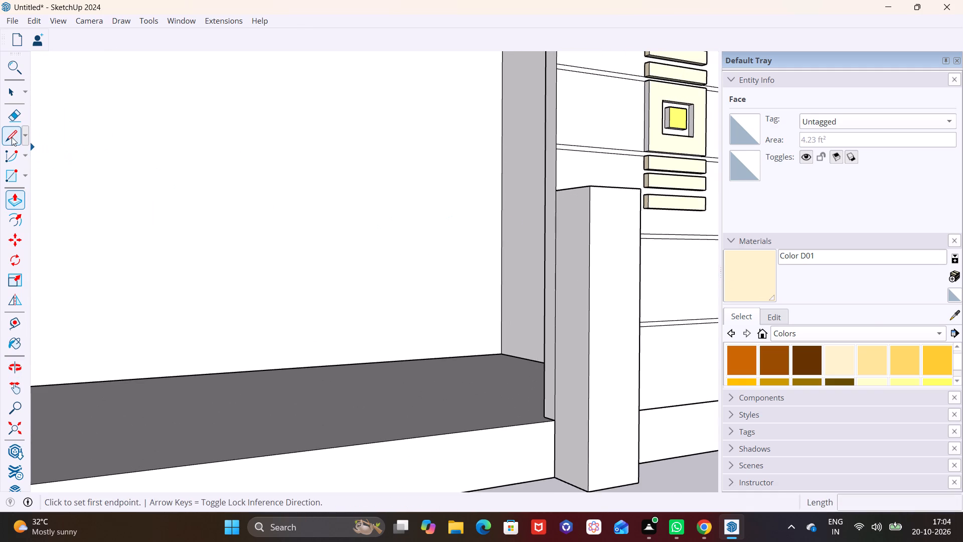
pyautogui.click(558, 237)
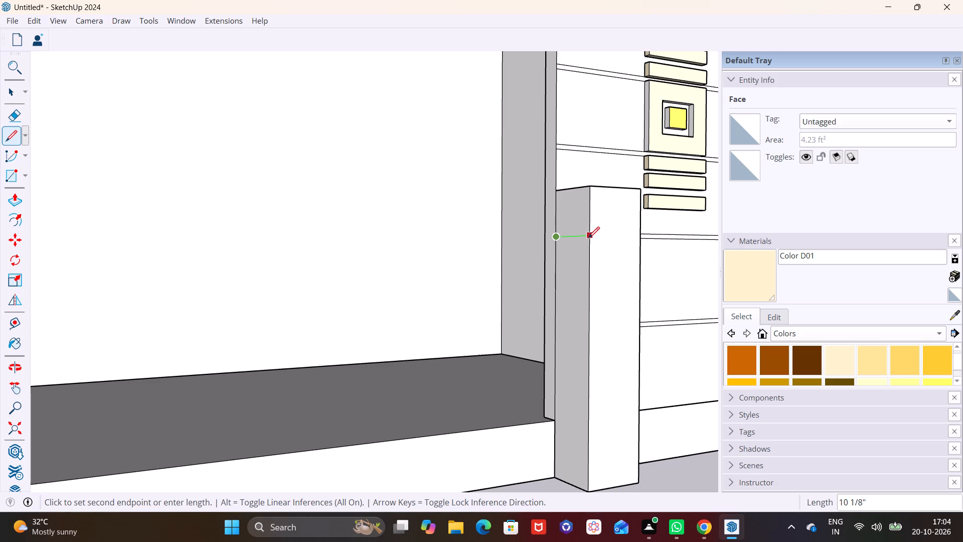
pyautogui.click(591, 239)
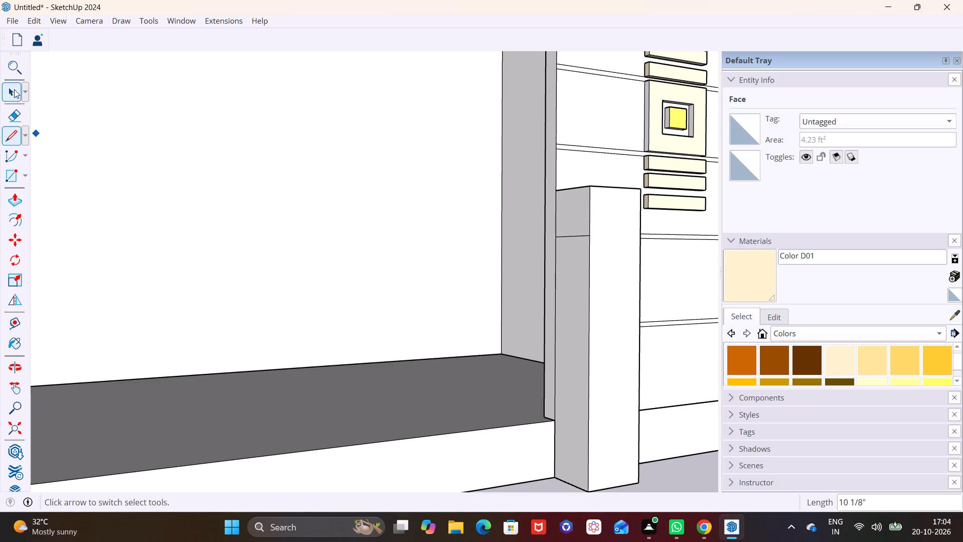
# Extrude the small upper face on the post's door-facing side about 6' 10 5/8" toward the door as a horizontal beam.
pyautogui.click(14, 89)
pyautogui.click(562, 215)
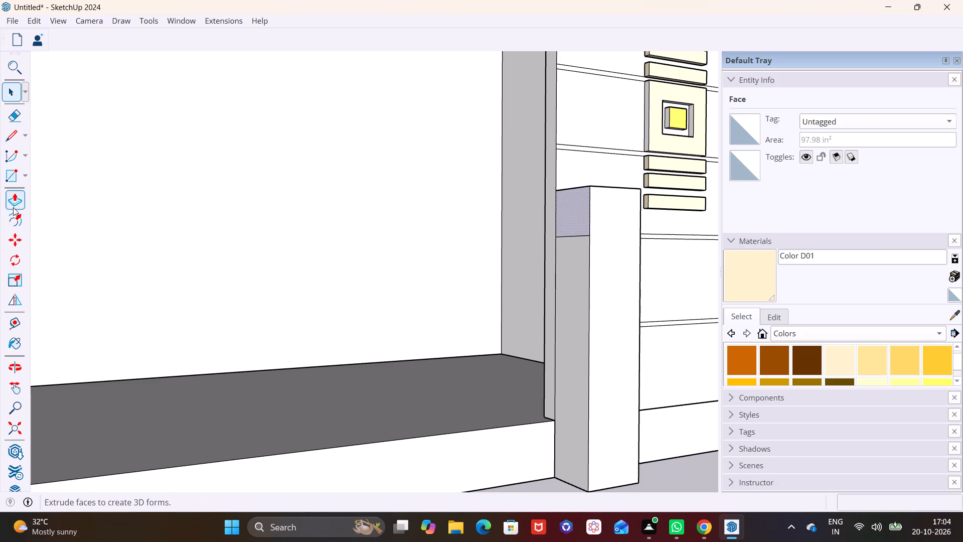
pyautogui.click(14, 202)
pyautogui.click(581, 214)
pyautogui.scroll(-5, 289, 231)
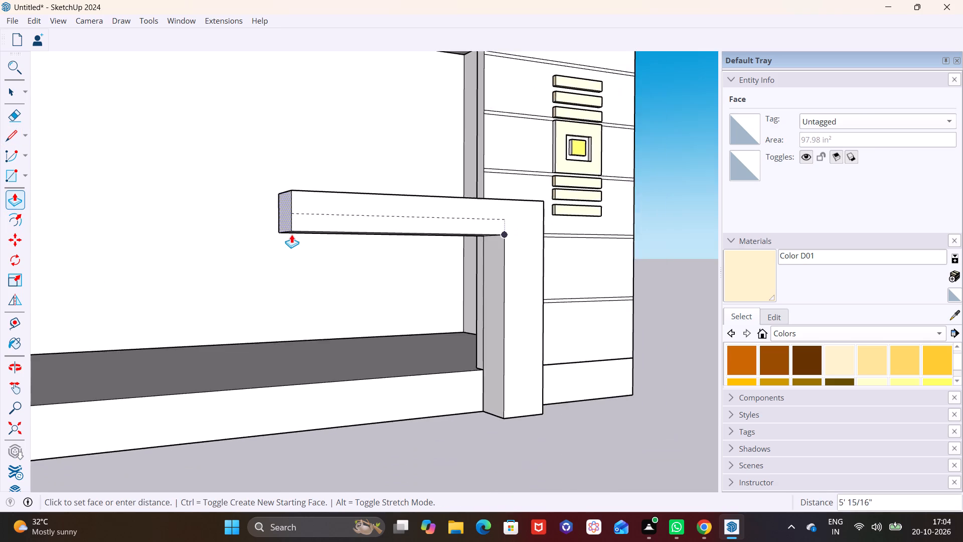
pyautogui.scroll(-2, 291, 234)
pyautogui.moveTo(294, 242); pyautogui.dragTo(147, 277, button='middle')
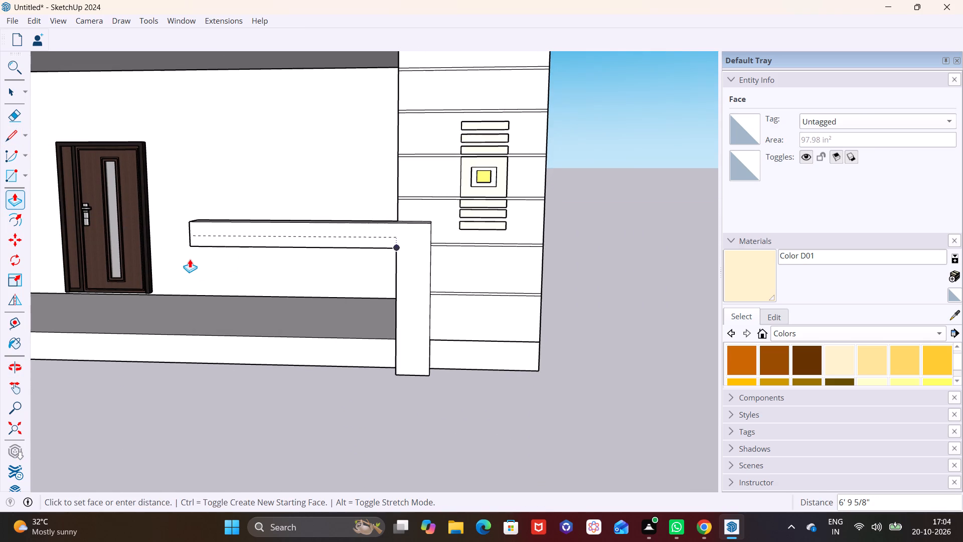
pyautogui.click(187, 258)
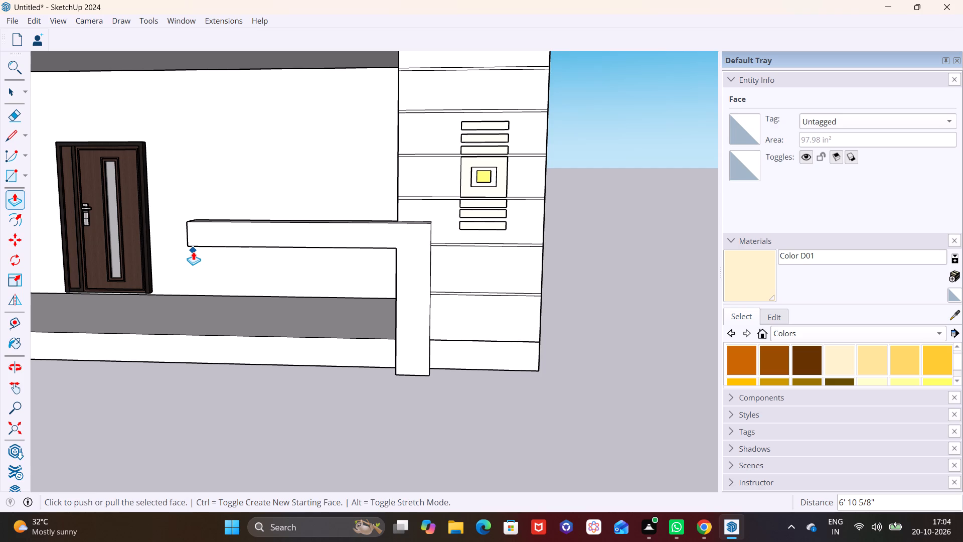
# Extend the free end of the horizontal beam by about 3' 1 13/16" to reach in front of the door's edge.
pyautogui.scroll(-5, 191, 246)
pyautogui.moveTo(197, 247); pyautogui.dragTo(214, 249, button='middle')
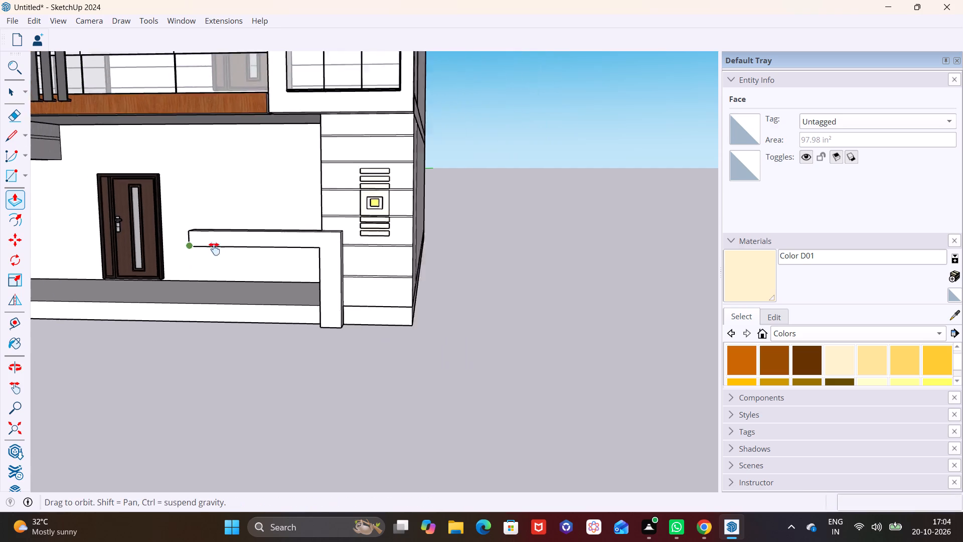
pyautogui.moveTo(214, 249); pyautogui.dragTo(419, 259, button='middle')
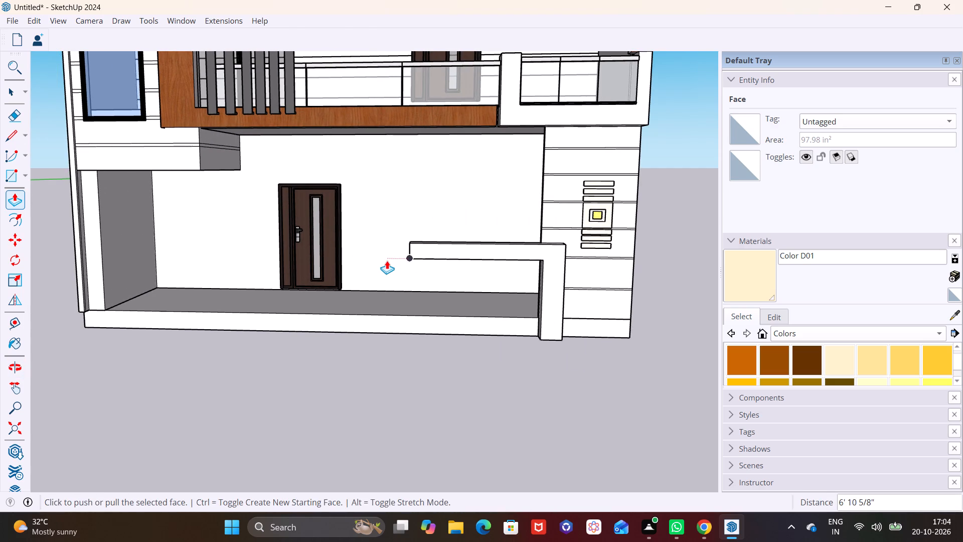
pyautogui.scroll(6, 425, 262)
pyautogui.moveTo(422, 243); pyautogui.dragTo(583, 255, button='middle')
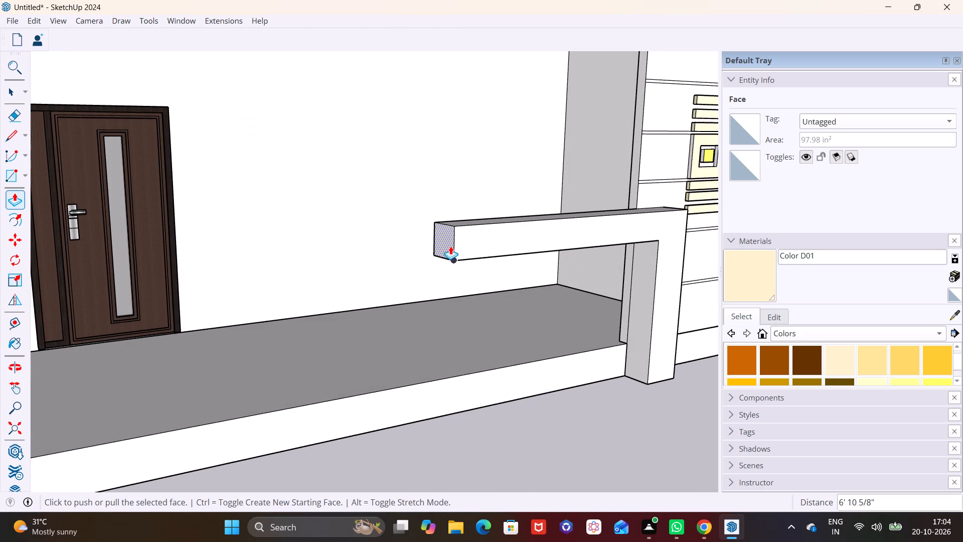
pyautogui.click(450, 245)
pyautogui.click(331, 259)
pyautogui.moveTo(383, 280); pyautogui.dragTo(230, 291, button='middle')
pyautogui.scroll(-6, 289, 285)
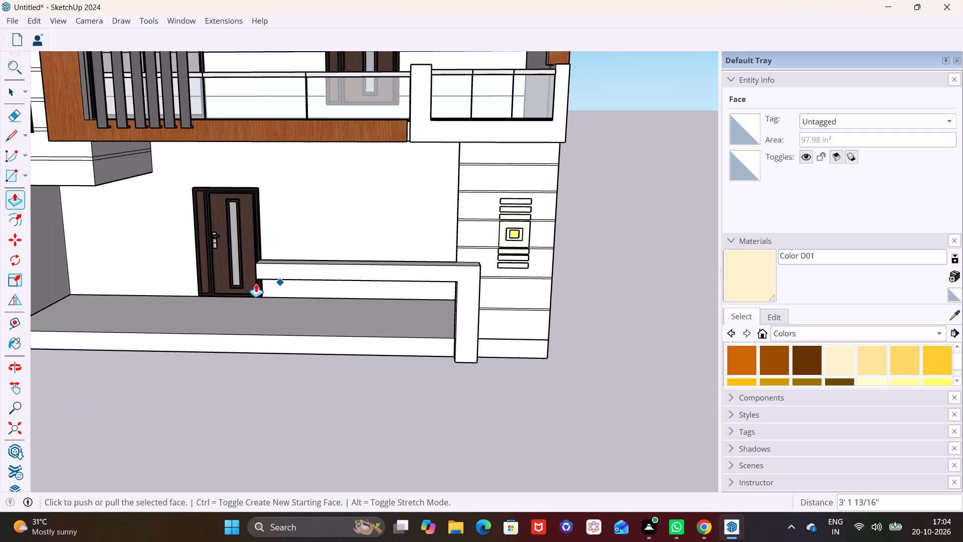
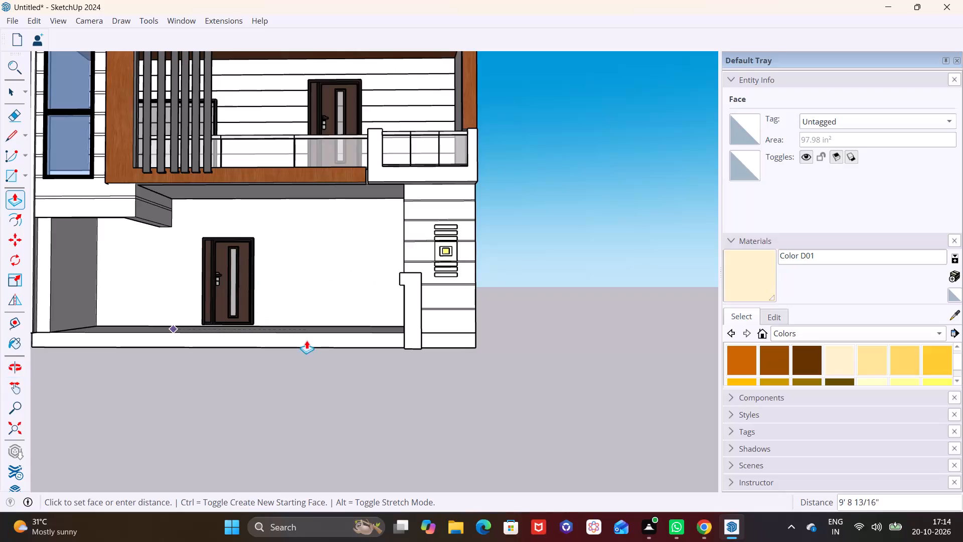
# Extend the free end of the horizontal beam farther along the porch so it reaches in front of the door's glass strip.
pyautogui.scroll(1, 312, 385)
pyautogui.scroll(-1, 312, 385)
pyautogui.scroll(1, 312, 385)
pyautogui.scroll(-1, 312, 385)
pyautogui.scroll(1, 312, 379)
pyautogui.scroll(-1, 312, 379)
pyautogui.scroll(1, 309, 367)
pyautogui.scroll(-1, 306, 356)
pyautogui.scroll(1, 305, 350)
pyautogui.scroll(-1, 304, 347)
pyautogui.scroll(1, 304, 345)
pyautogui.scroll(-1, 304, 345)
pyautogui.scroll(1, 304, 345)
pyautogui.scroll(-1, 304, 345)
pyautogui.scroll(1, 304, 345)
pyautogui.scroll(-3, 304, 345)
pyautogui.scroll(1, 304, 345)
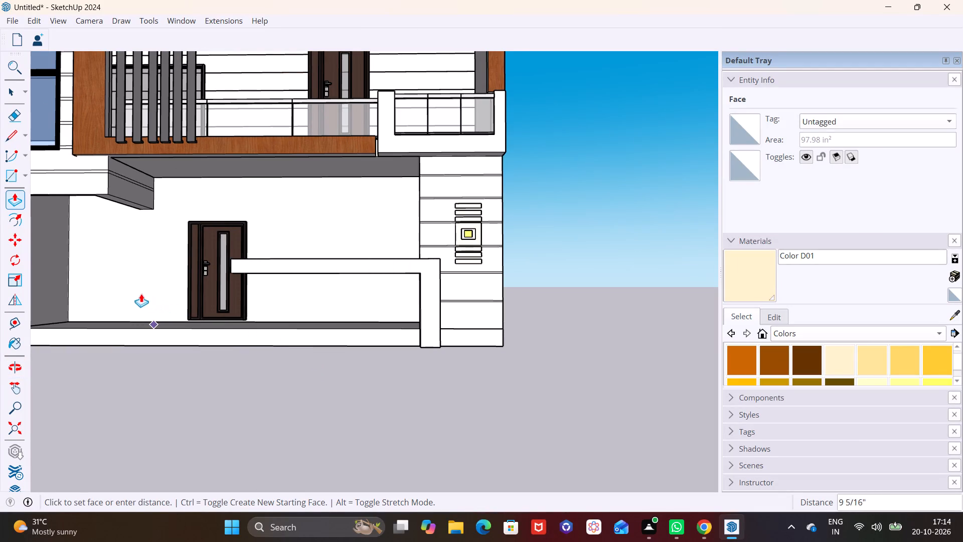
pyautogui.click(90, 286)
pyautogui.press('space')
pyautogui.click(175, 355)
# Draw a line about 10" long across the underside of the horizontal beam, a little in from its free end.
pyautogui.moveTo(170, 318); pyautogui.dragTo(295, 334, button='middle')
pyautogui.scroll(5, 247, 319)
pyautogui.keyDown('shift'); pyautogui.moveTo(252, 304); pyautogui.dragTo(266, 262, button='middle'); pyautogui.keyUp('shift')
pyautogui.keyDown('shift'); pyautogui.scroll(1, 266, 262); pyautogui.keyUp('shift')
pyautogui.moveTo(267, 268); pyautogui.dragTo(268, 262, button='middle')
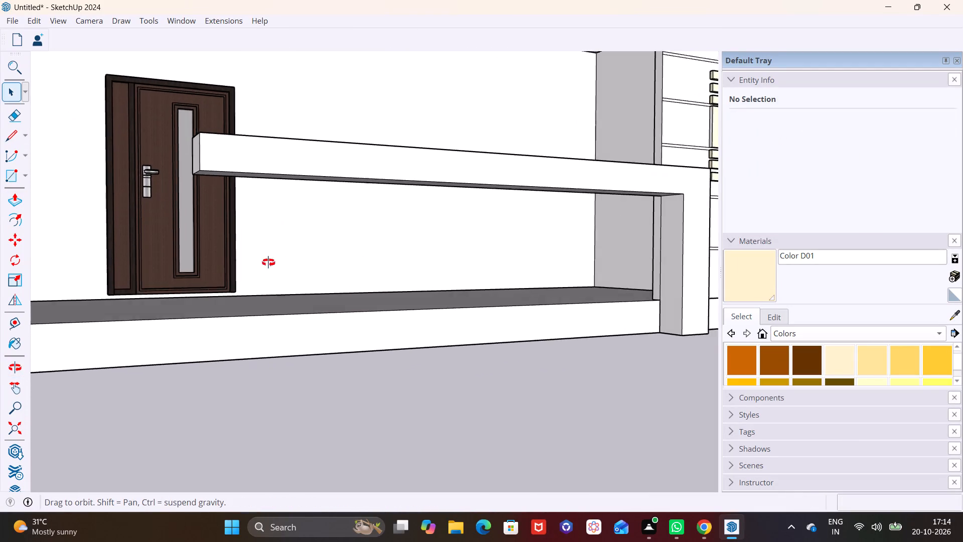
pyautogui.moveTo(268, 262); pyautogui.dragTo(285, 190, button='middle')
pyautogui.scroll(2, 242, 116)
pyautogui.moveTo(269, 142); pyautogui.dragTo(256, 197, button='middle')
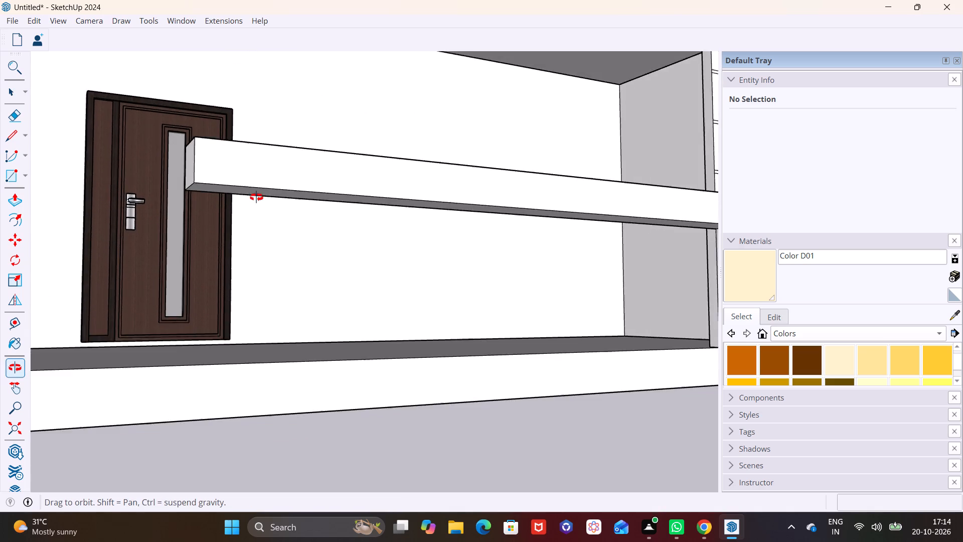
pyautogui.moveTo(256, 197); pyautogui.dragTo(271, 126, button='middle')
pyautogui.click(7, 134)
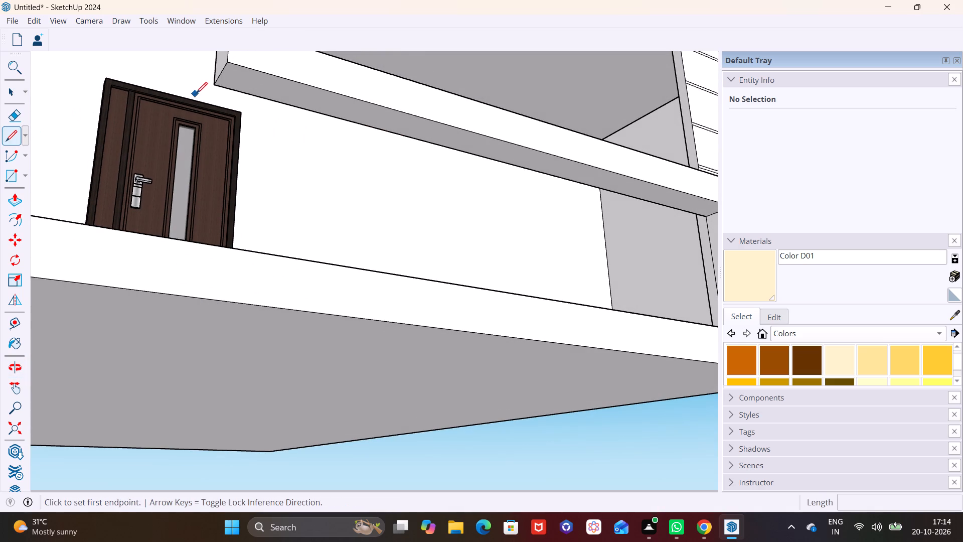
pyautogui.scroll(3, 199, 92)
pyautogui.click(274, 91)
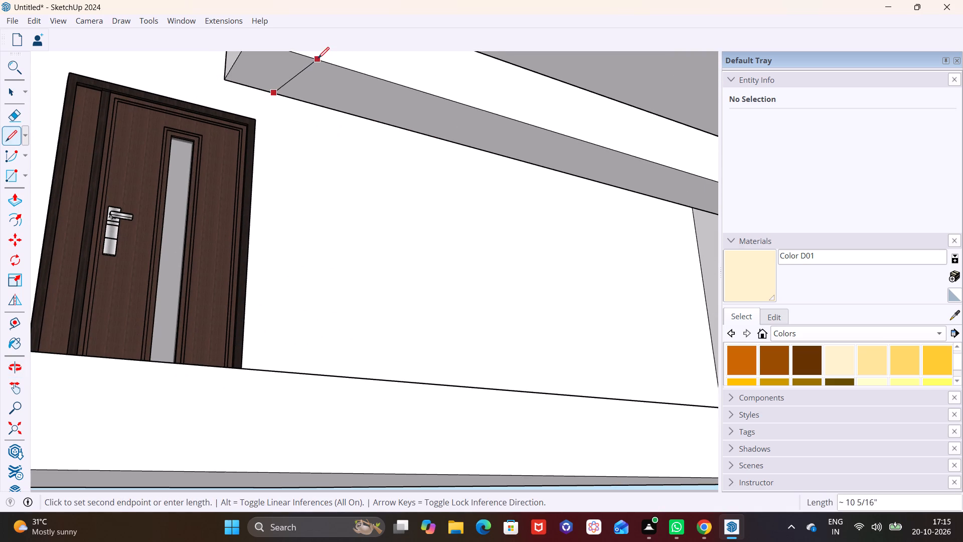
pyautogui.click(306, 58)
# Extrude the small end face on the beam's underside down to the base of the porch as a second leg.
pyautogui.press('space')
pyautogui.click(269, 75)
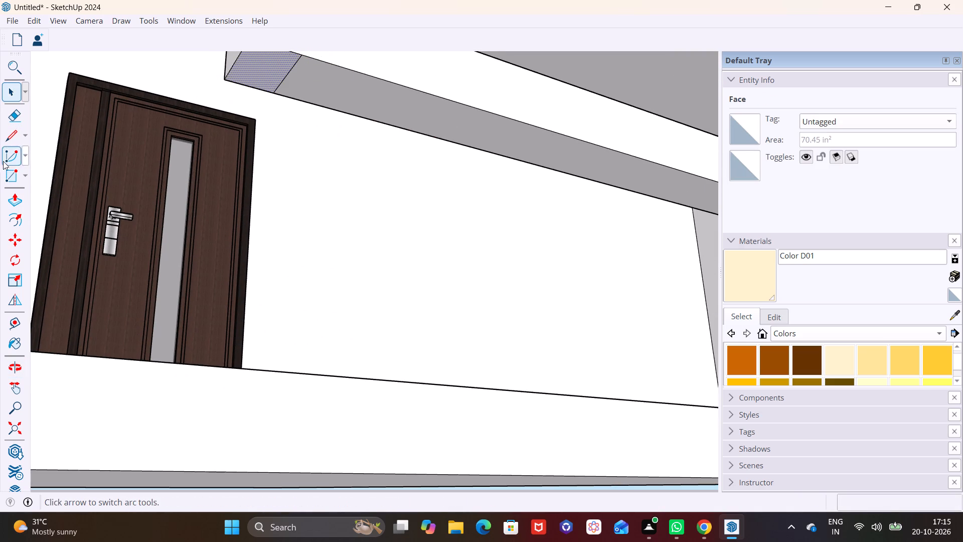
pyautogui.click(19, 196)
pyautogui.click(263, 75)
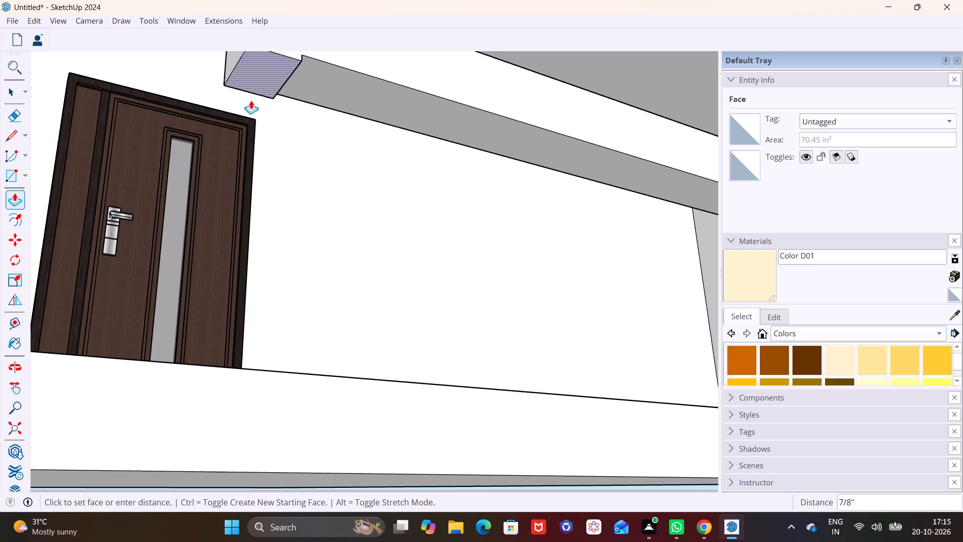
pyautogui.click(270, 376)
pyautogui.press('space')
# Examine the two-legged frame in front of the porch from below, from the front and from both sides.
pyautogui.scroll(-5, 297, 342)
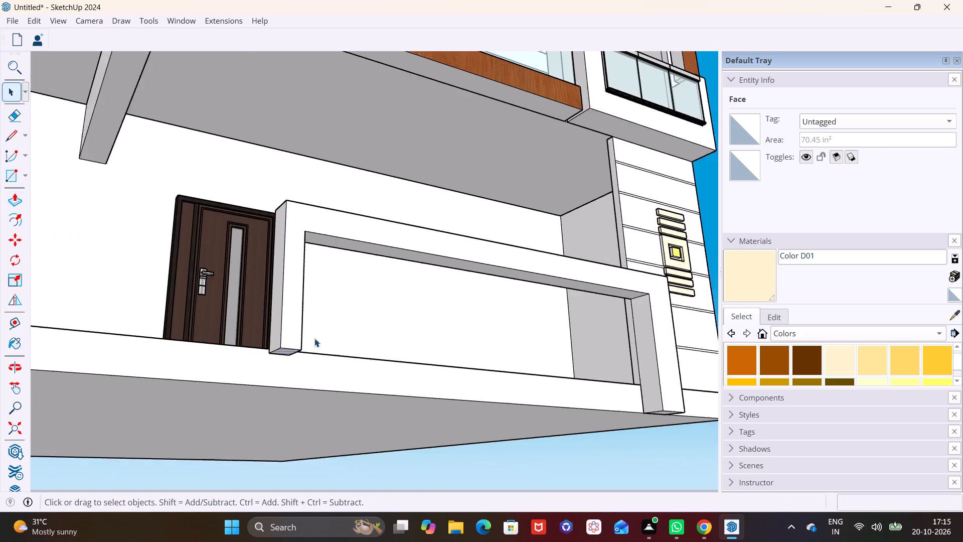
pyautogui.scroll(-2, 314, 338)
pyautogui.moveTo(386, 364); pyautogui.dragTo(312, 434, button='middle')
pyautogui.moveTo(251, 390); pyautogui.dragTo(269, 279, button='middle')
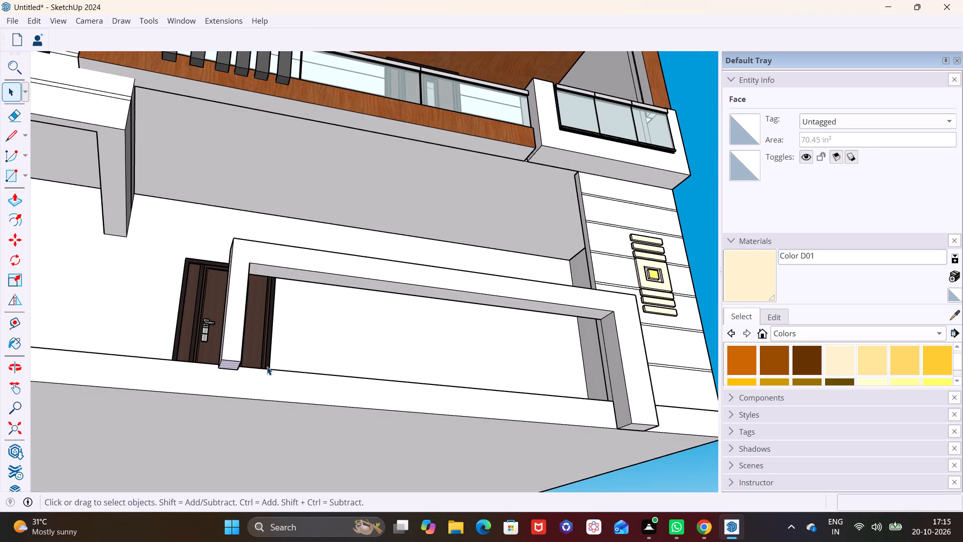
pyautogui.moveTo(280, 353); pyautogui.dragTo(212, 438, button='middle')
pyautogui.scroll(-2, 259, 387)
pyautogui.moveTo(314, 402); pyautogui.dragTo(294, 438, button='middle')
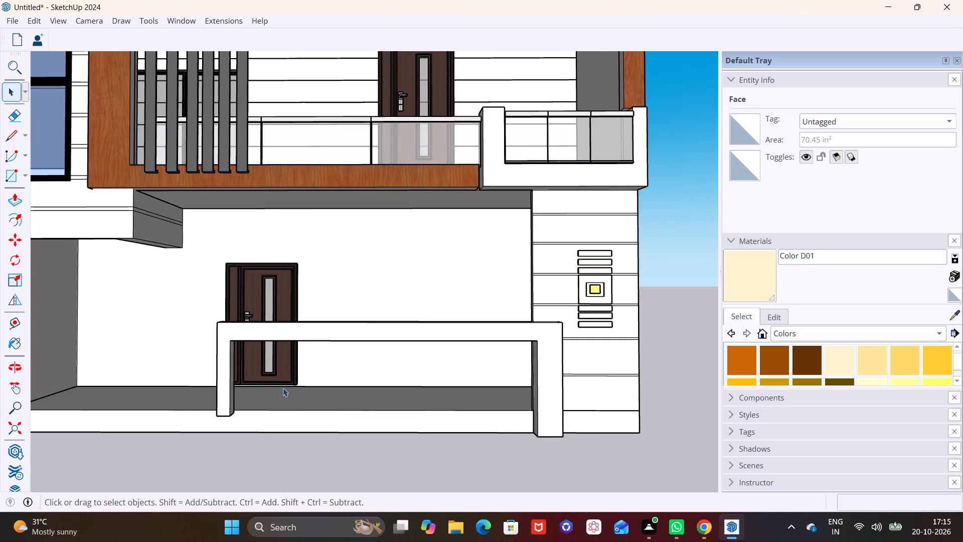
pyautogui.moveTo(284, 388); pyautogui.dragTo(149, 430, button='middle')
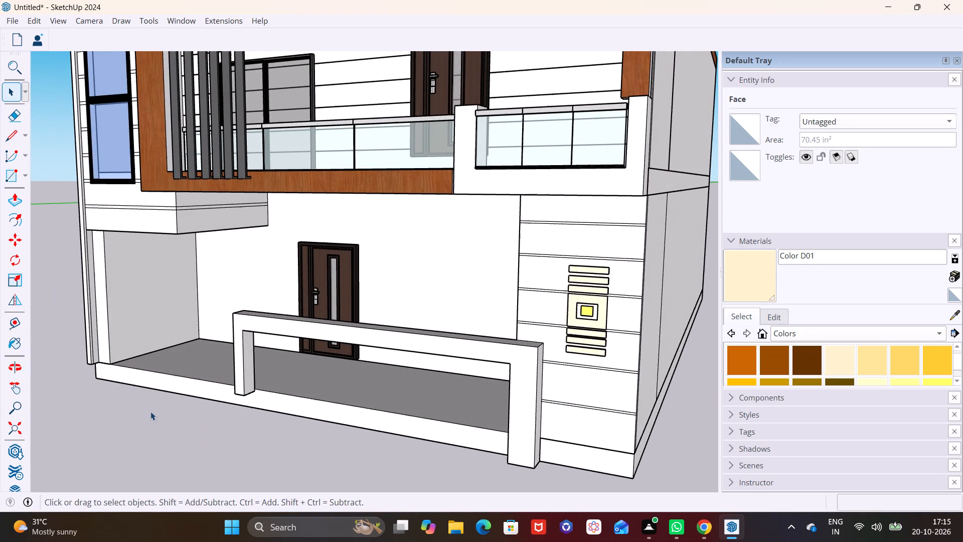
pyautogui.moveTo(393, 392); pyautogui.dragTo(680, 393, button='middle')
pyautogui.moveTo(420, 383); pyautogui.dragTo(591, 374, button='middle')
pyautogui.scroll(5, 400, 360)
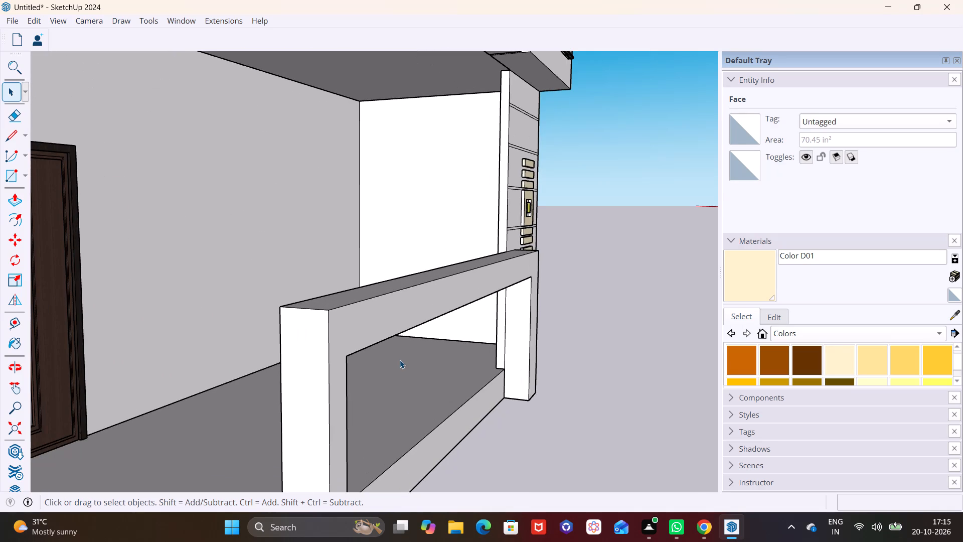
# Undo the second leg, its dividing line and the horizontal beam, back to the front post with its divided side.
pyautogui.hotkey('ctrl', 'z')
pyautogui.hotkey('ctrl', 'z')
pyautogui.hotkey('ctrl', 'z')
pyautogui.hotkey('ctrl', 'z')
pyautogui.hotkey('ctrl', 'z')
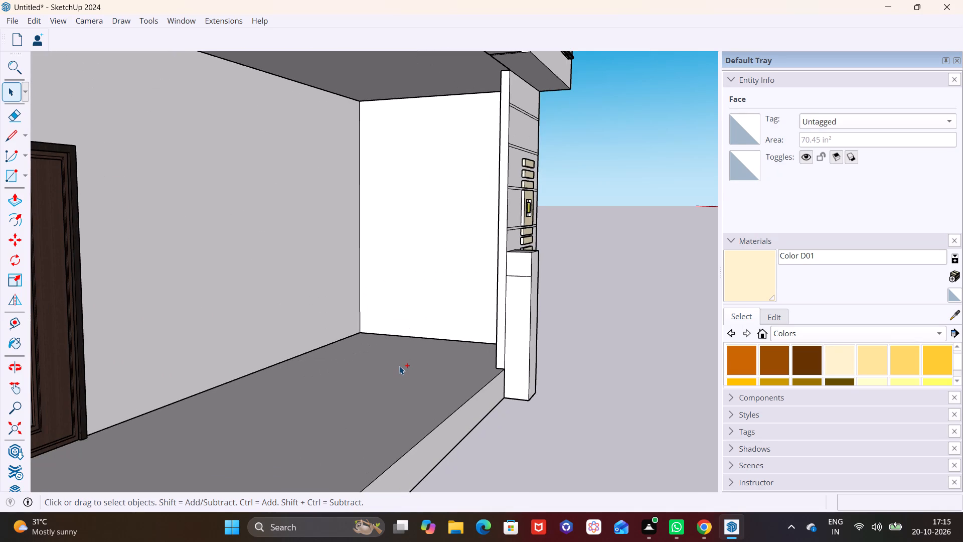
# Draw a line about 3 1/2" long from the post's upper corner across the narrow wall strip beside it.
pyautogui.scroll(3, 420, 352)
pyautogui.scroll(2, 457, 331)
pyautogui.moveTo(475, 328); pyautogui.dragTo(439, 372, button='middle')
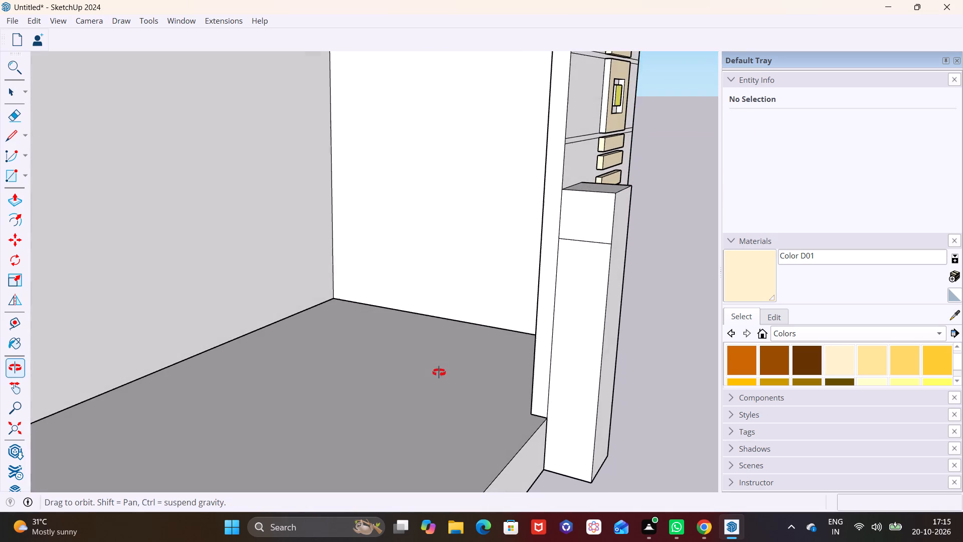
pyautogui.moveTo(439, 372); pyautogui.dragTo(435, 377, button='middle')
pyautogui.scroll(1, 588, 249)
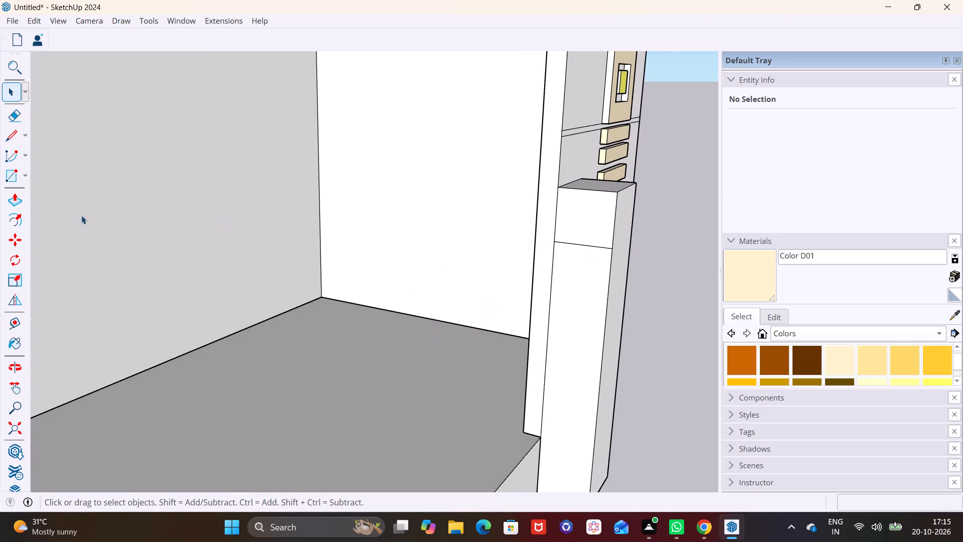
pyautogui.click(12, 139)
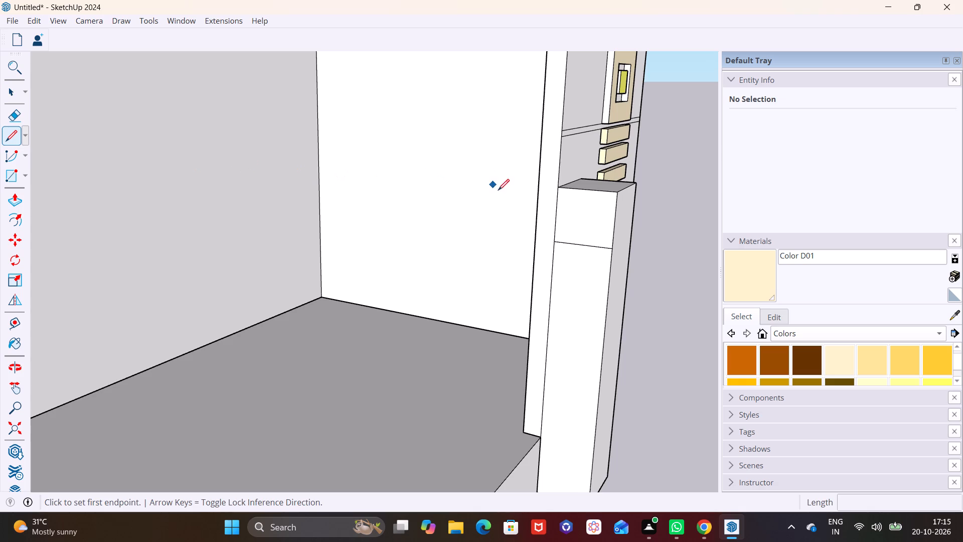
pyautogui.moveTo(500, 192); pyautogui.dragTo(585, 201, button='middle')
pyautogui.scroll(15, 584, 188)
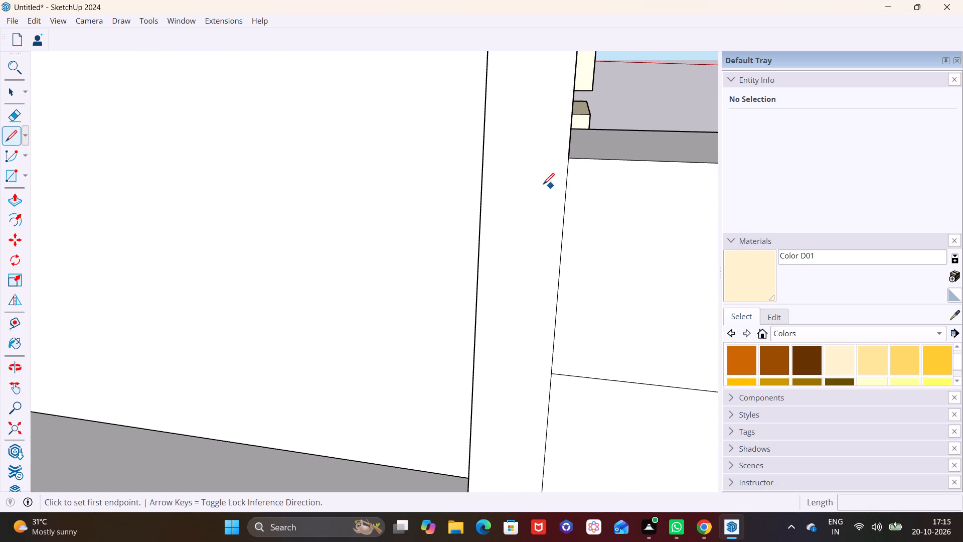
pyautogui.click(567, 159)
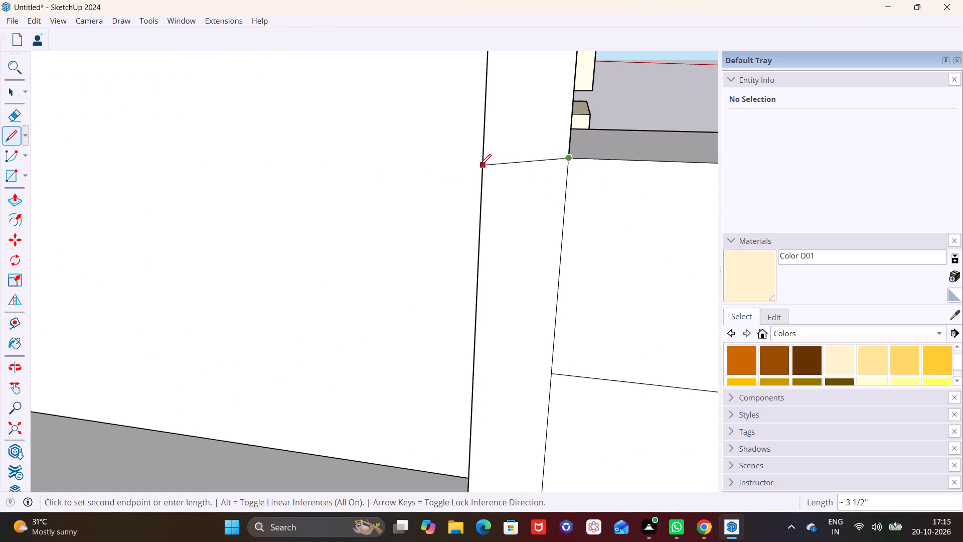
pyautogui.click(478, 159)
# Extrude the narrow wall strip below the new line toward the door as a low wall along the porch.
pyautogui.press('space')
pyautogui.click(521, 228)
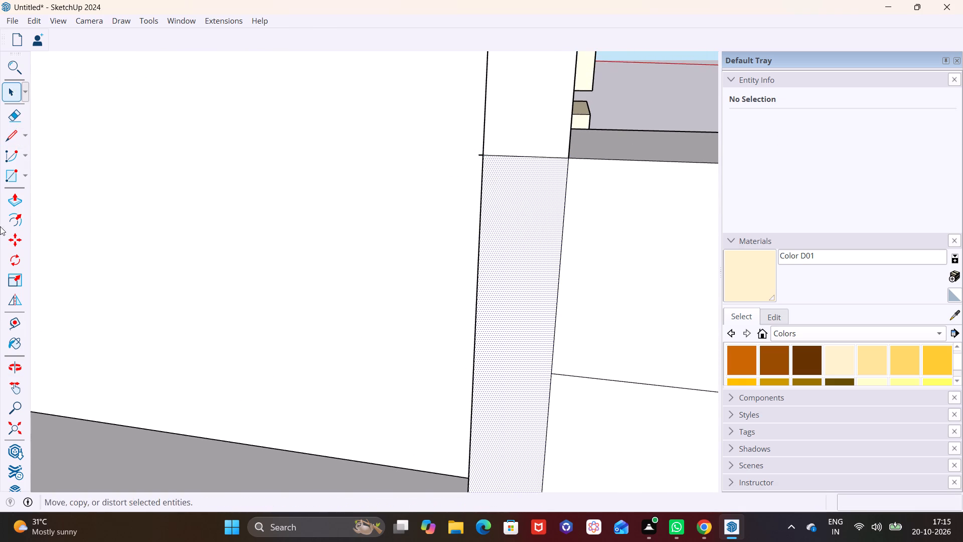
pyautogui.click(22, 197)
pyautogui.moveTo(507, 288); pyautogui.dragTo(508, 292)
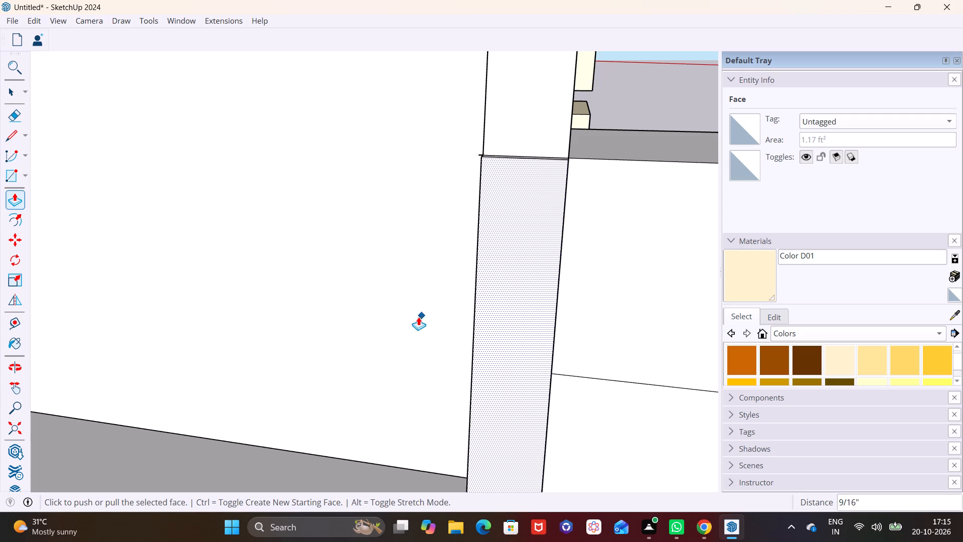
pyautogui.moveTo(518, 315); pyautogui.dragTo(518, 320)
pyautogui.scroll(-9, 480, 366)
pyautogui.moveTo(482, 360); pyautogui.dragTo(193, 419, button='middle')
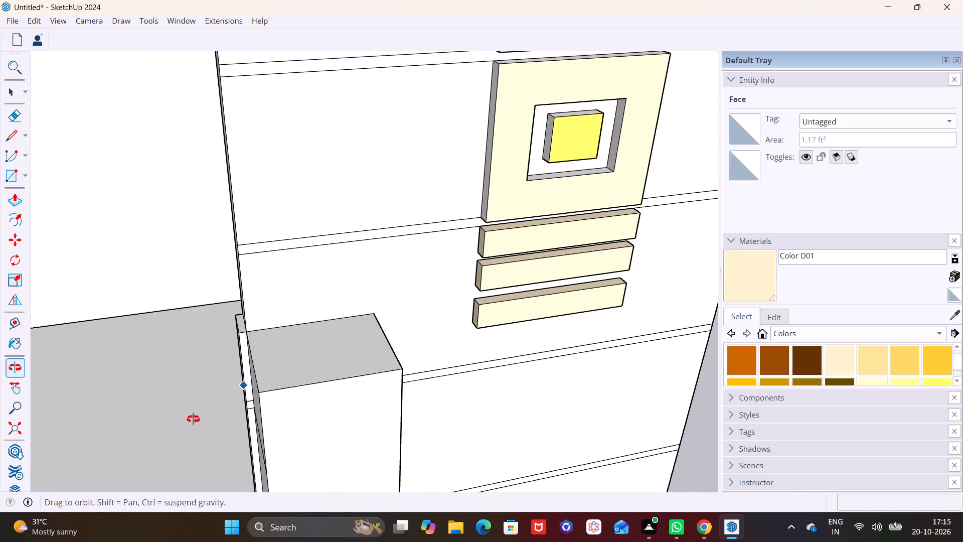
pyautogui.moveTo(193, 419); pyautogui.dragTo(259, 371, button='middle')
pyautogui.click(290, 353)
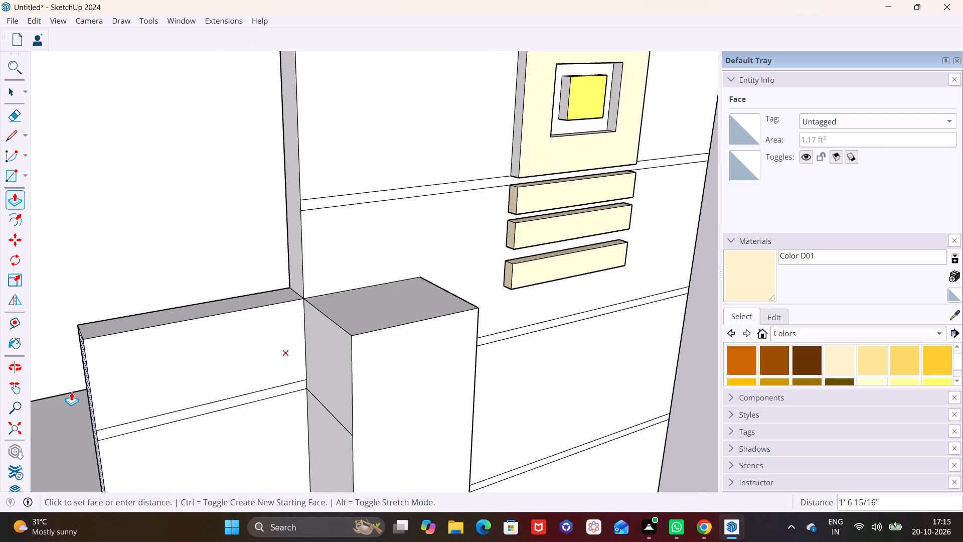
pyautogui.scroll(-6, 63, 393)
pyautogui.moveTo(77, 392); pyautogui.dragTo(333, 368, button='middle')
pyautogui.moveTo(178, 428); pyautogui.dragTo(169, 366, button='middle')
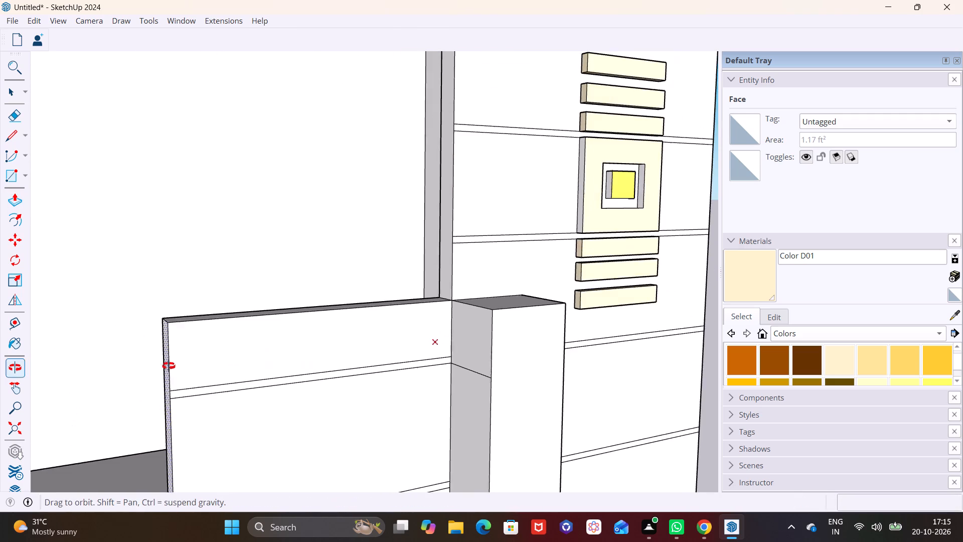
pyautogui.moveTo(169, 366); pyautogui.dragTo(169, 365, button='middle')
pyautogui.moveTo(225, 392); pyautogui.dragTo(3, 434, button='middle')
pyautogui.moveTo(81, 388); pyautogui.dragTo(350, 395, button='middle')
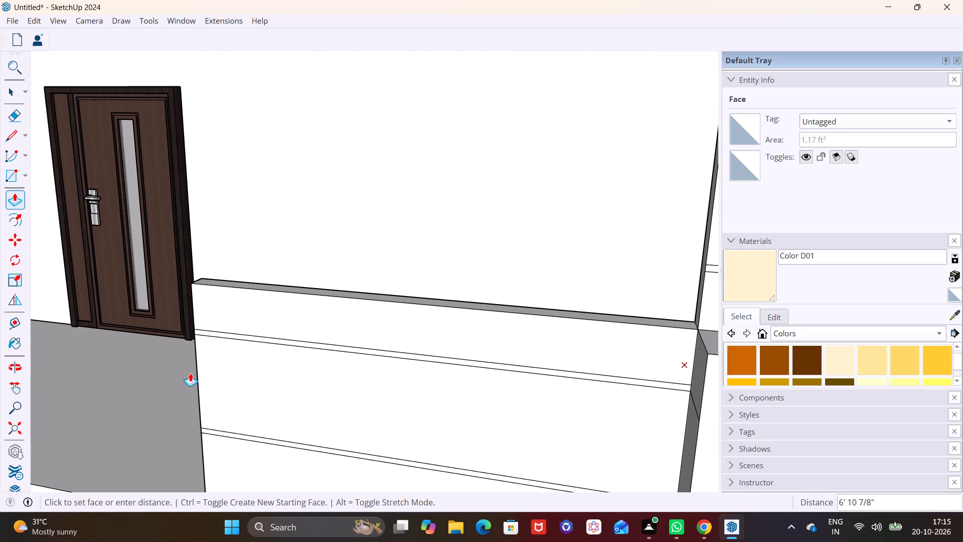
pyautogui.click(104, 360)
pyautogui.press('space')
# Extrude the small upper face on the post's door-facing side about 8' 7 1/4" along the low wall as a beam.
pyautogui.scroll(-7, 294, 410)
pyautogui.moveTo(392, 439); pyautogui.dragTo(508, 336, button='middle')
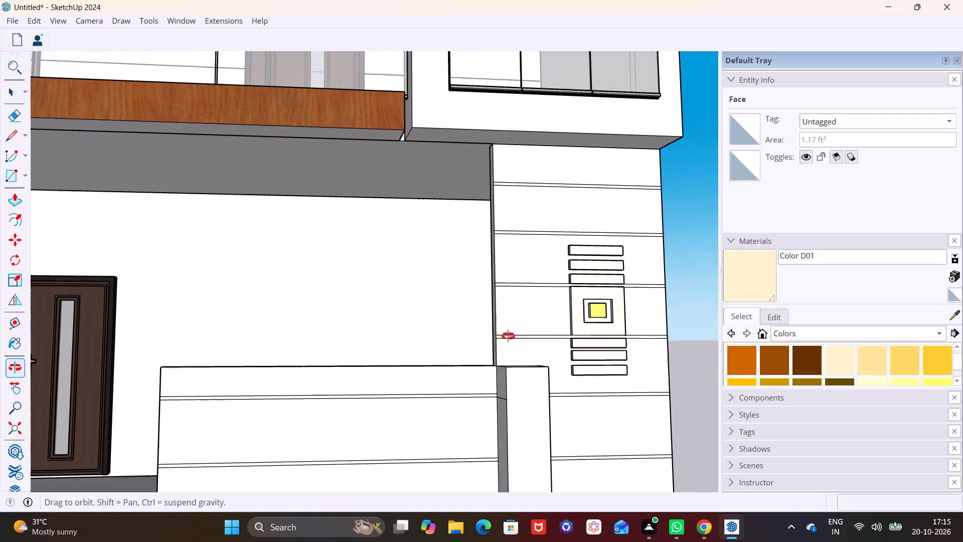
pyautogui.moveTo(508, 336); pyautogui.dragTo(508, 331, button='middle')
pyautogui.moveTo(475, 397); pyautogui.dragTo(503, 411, button='middle')
pyautogui.click(500, 389)
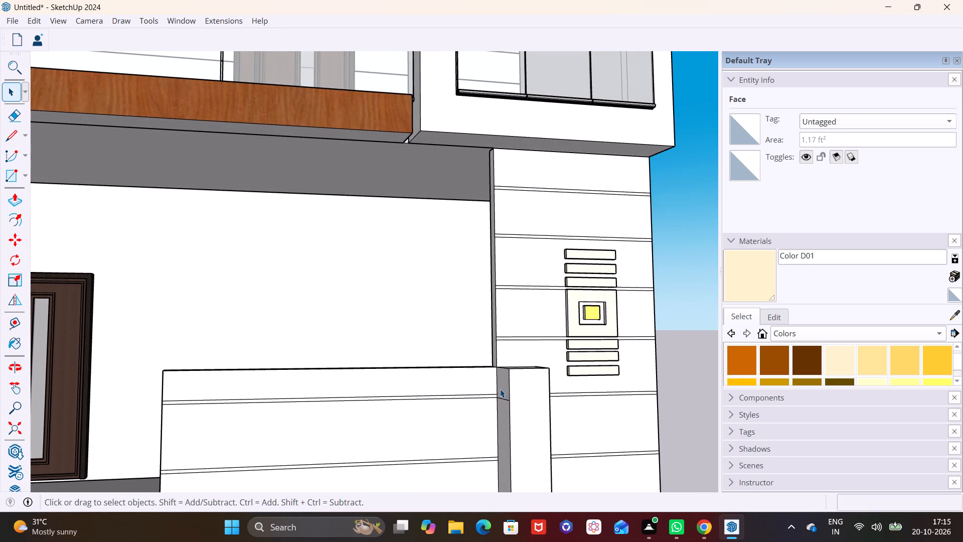
pyautogui.click(17, 202)
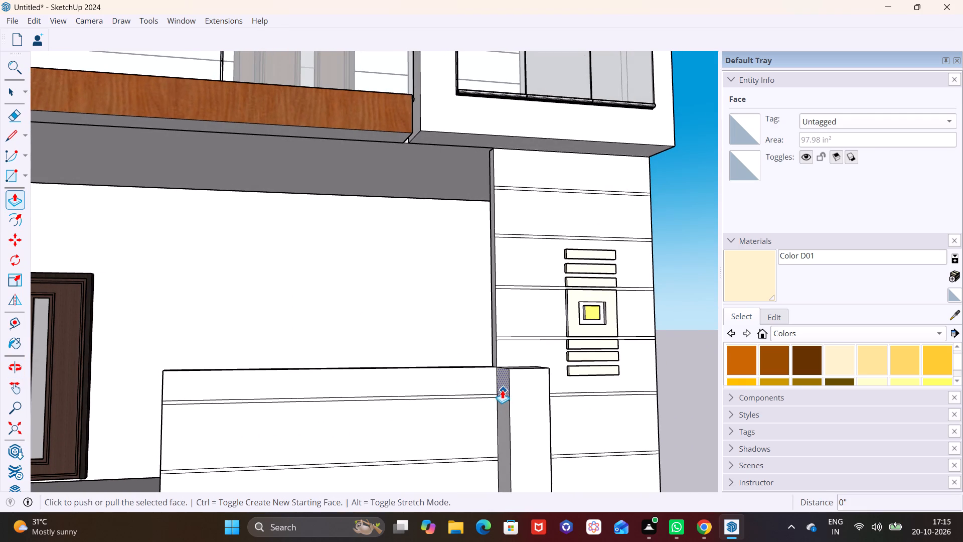
pyautogui.click(502, 390)
pyautogui.click(147, 409)
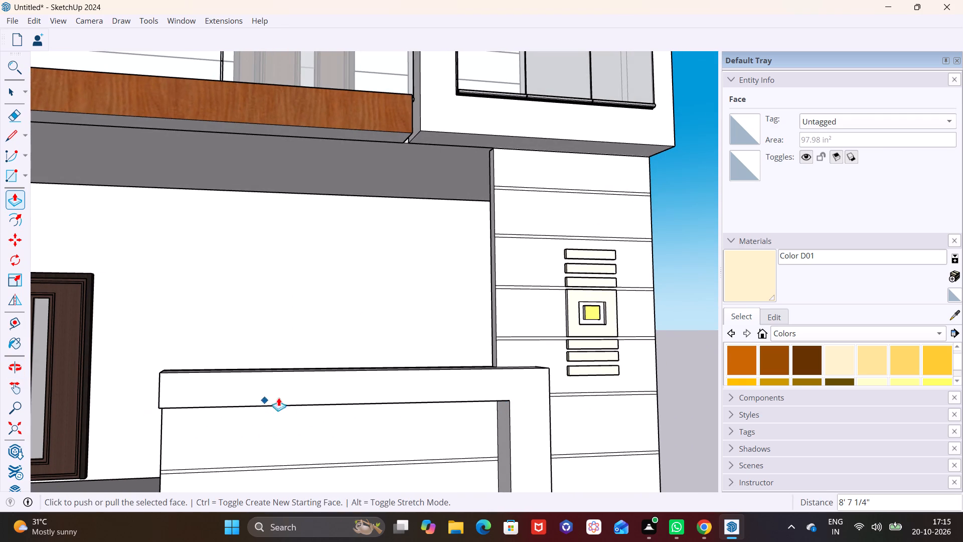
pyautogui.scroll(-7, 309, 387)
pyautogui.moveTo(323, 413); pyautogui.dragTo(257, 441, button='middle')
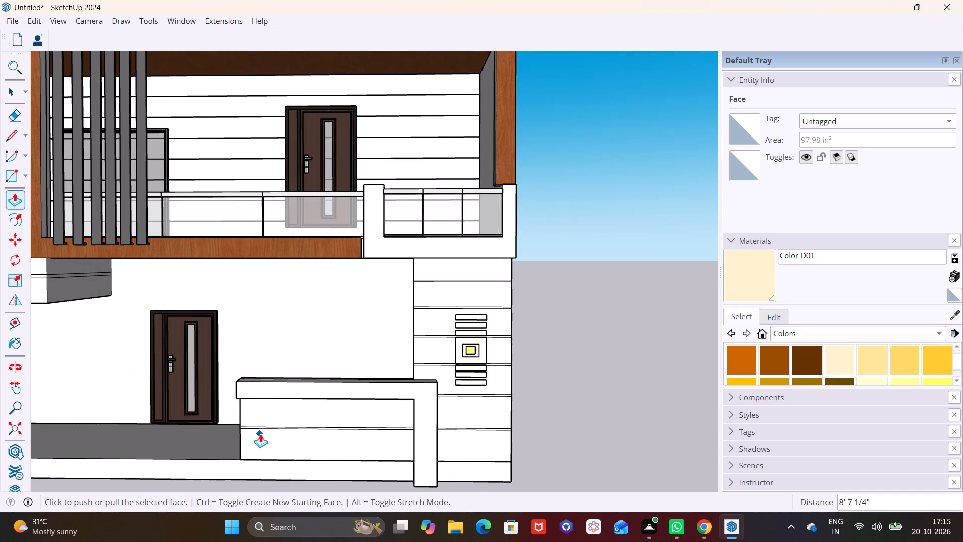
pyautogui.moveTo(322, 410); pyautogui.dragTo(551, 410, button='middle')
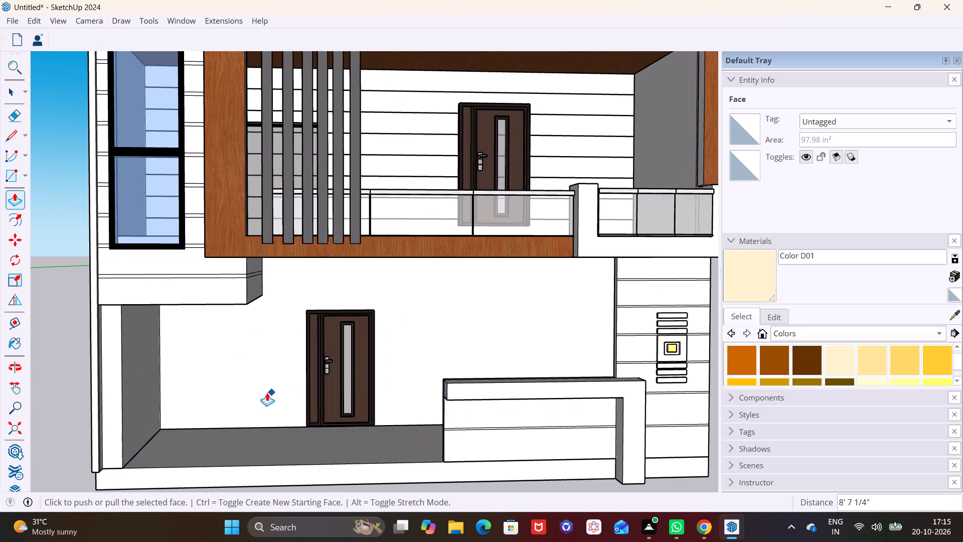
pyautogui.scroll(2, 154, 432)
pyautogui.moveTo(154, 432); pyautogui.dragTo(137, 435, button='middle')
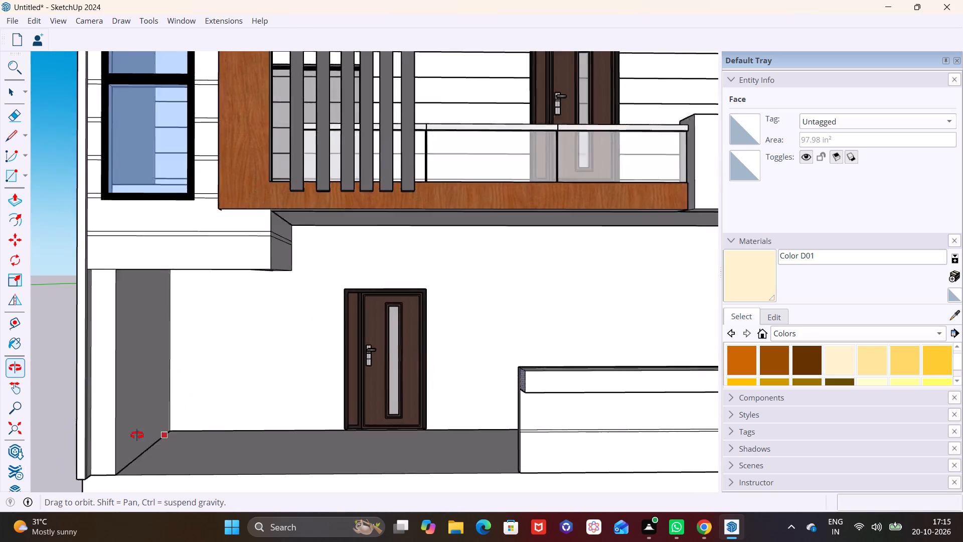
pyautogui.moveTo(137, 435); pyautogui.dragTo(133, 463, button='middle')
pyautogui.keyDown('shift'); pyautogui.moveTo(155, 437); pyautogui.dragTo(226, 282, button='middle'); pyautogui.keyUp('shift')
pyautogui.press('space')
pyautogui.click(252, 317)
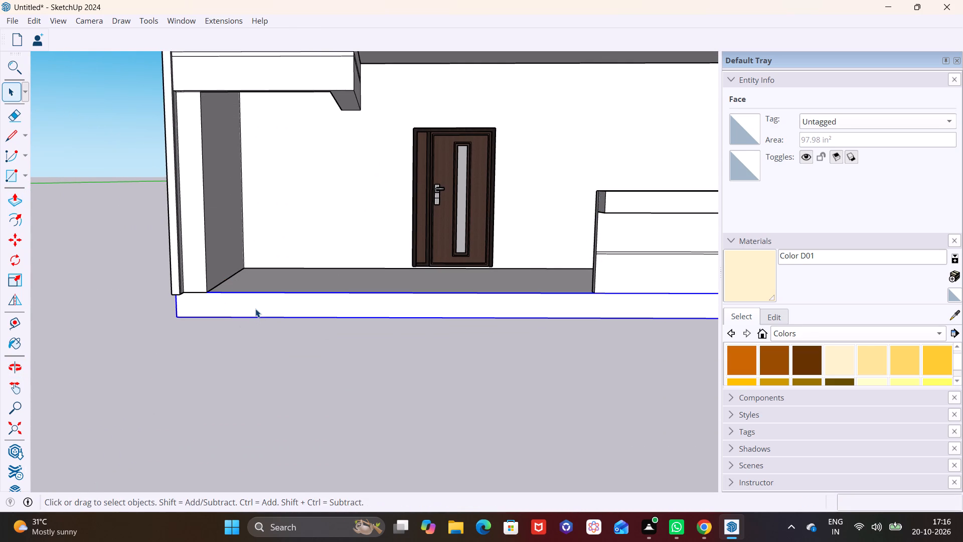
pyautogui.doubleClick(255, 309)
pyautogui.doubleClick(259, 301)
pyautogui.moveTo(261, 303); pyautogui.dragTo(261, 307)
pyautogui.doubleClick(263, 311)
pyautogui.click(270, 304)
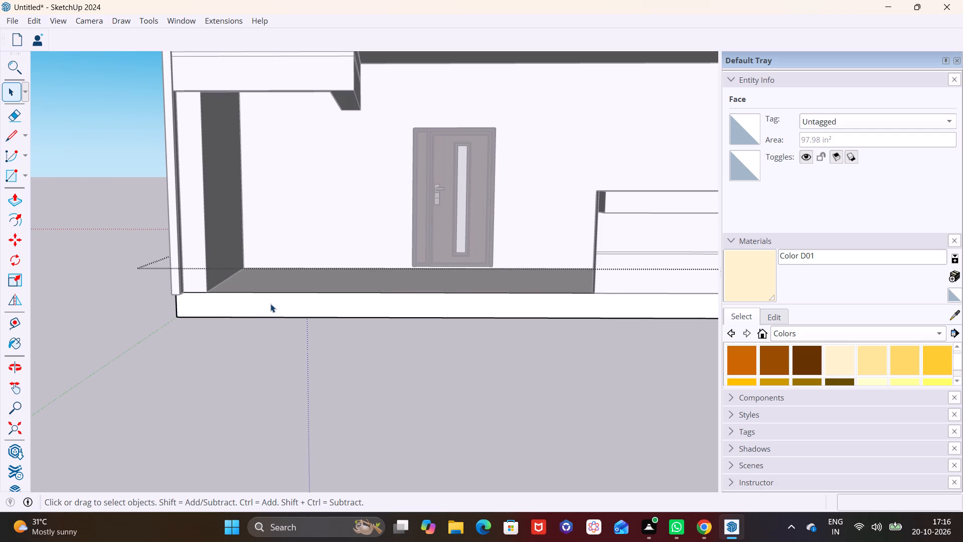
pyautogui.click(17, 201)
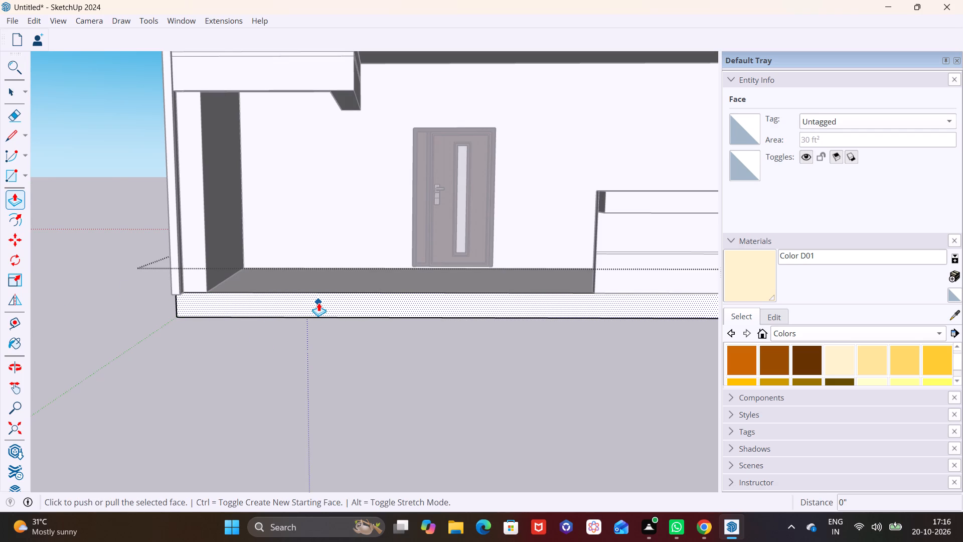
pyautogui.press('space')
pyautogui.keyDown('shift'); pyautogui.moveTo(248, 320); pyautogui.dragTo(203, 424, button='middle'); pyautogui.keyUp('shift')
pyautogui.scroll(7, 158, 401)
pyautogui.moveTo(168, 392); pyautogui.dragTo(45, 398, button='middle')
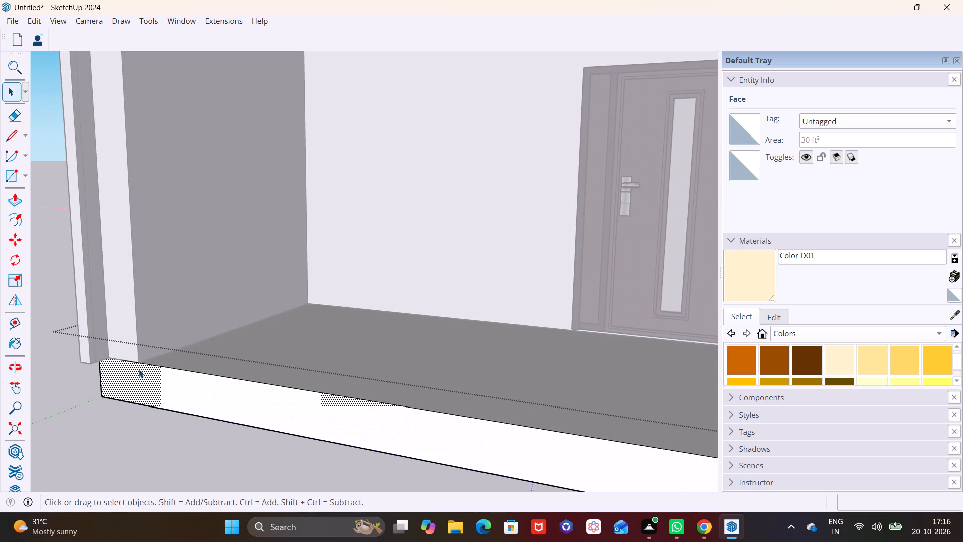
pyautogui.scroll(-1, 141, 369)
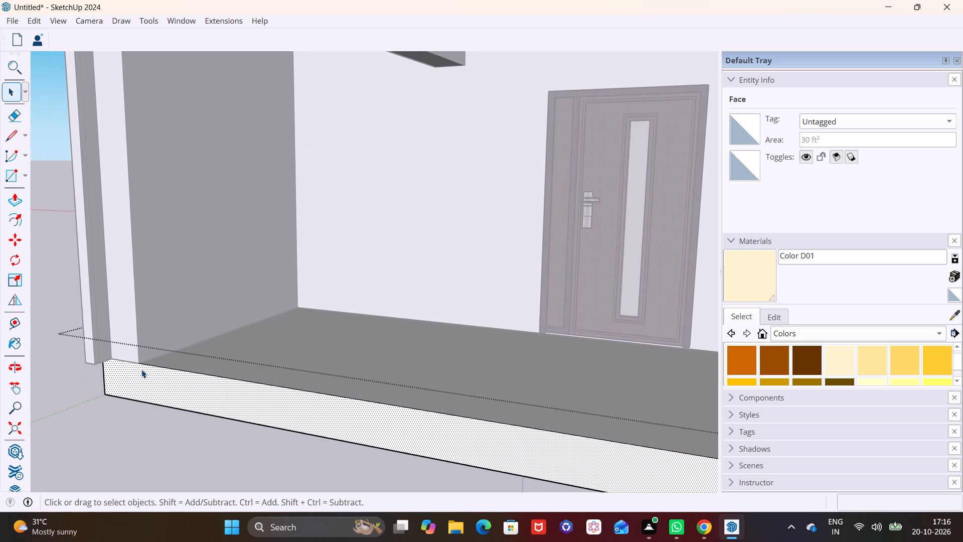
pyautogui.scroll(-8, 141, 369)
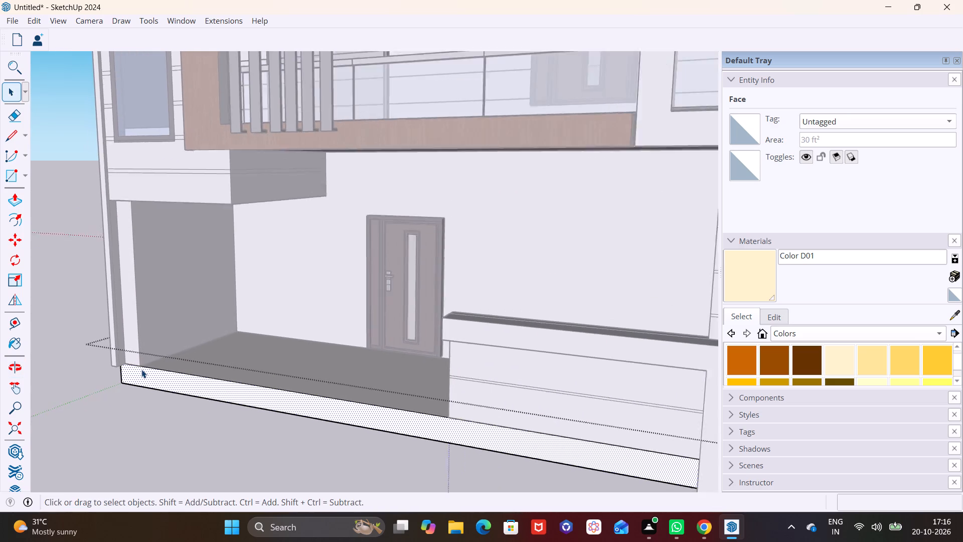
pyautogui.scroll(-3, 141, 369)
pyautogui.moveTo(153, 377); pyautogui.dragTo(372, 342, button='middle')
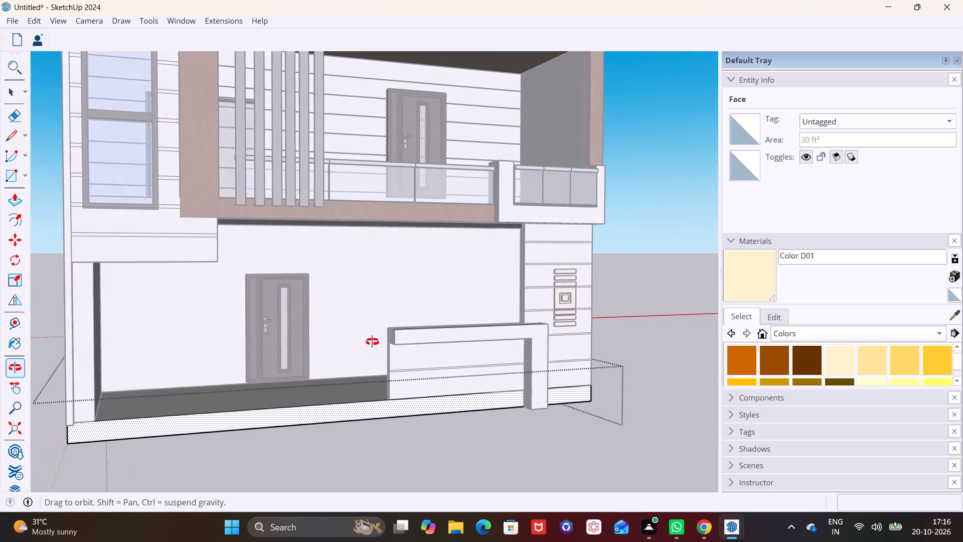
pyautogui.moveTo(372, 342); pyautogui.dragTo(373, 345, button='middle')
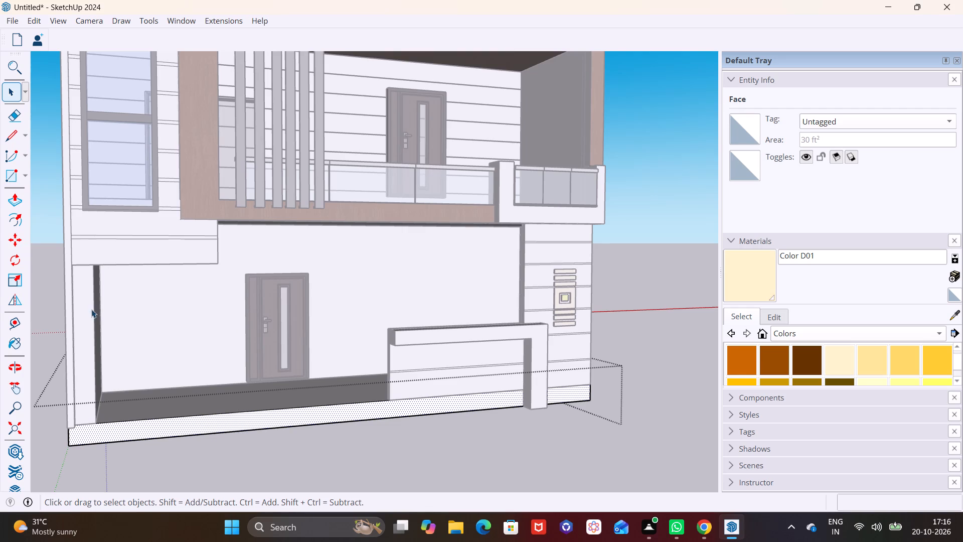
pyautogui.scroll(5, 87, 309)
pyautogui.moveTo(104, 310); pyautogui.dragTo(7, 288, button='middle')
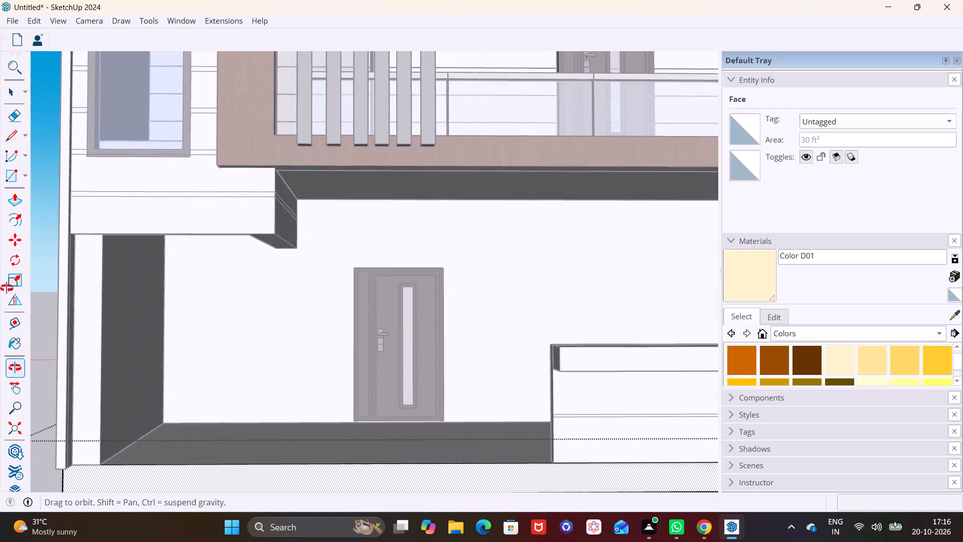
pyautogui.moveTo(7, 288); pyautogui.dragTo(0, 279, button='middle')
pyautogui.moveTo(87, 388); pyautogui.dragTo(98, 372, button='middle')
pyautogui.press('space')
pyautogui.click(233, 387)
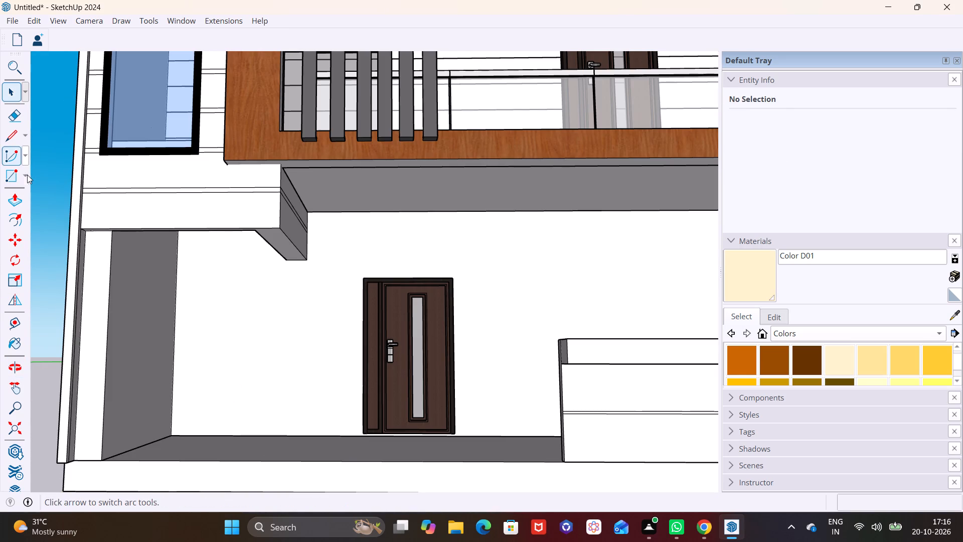
# Draw a rectangle across the base of the outer pillar's narrow inner side face, just above the plinth at the porch's open end.
pyautogui.click(27, 175)
pyautogui.click(44, 197)
pyautogui.moveTo(176, 274); pyautogui.dragTo(180, 349, button='middle')
pyautogui.scroll(4, 107, 415)
pyautogui.keyDown('shift'); pyautogui.moveTo(136, 441); pyautogui.dragTo(118, 353, button='middle'); pyautogui.keyUp('shift')
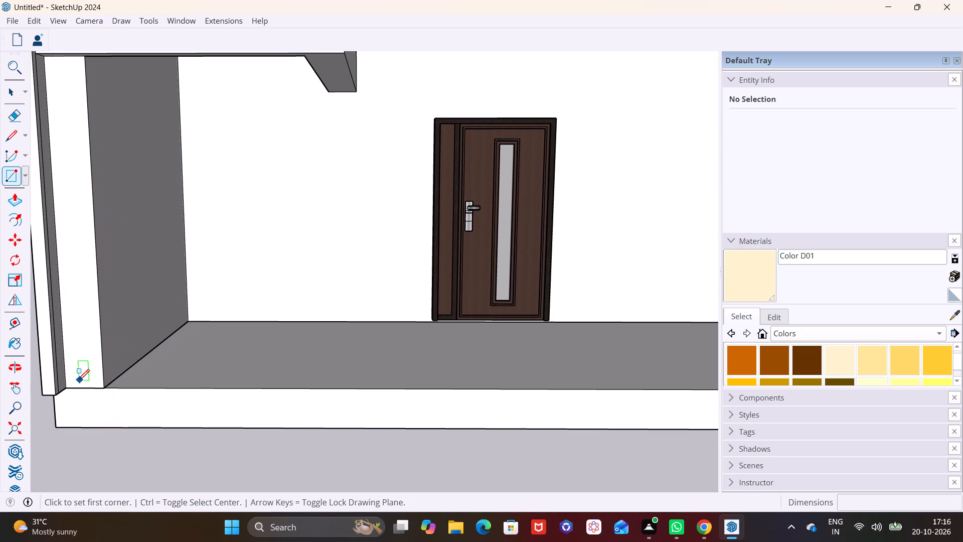
pyautogui.scroll(6, 68, 376)
pyautogui.moveTo(90, 379); pyautogui.dragTo(66, 412, button='middle')
pyautogui.keyDown('shift'); pyautogui.moveTo(67, 386); pyautogui.dragTo(120, 328, button='middle'); pyautogui.keyUp('shift')
pyautogui.scroll(6, 111, 343)
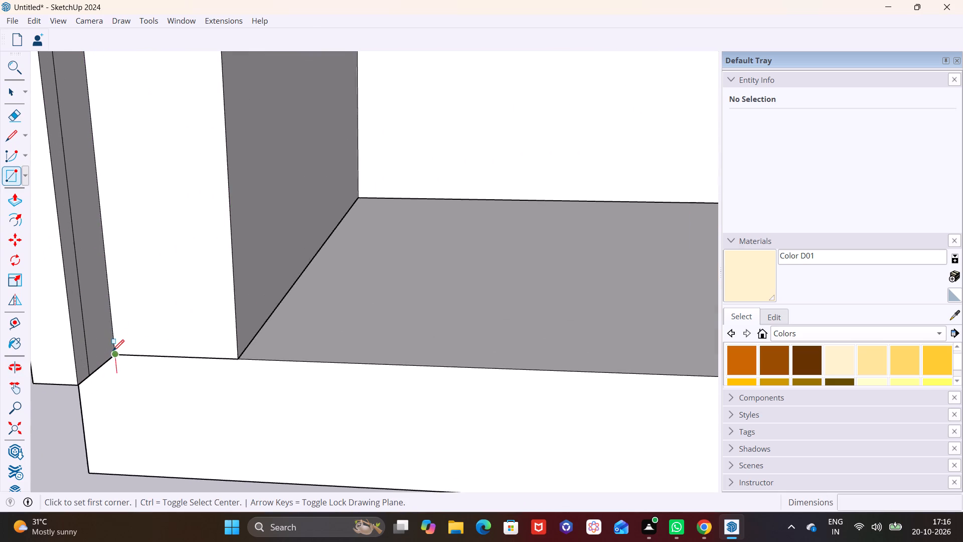
pyautogui.scroll(3, 113, 351)
pyautogui.click(69, 369)
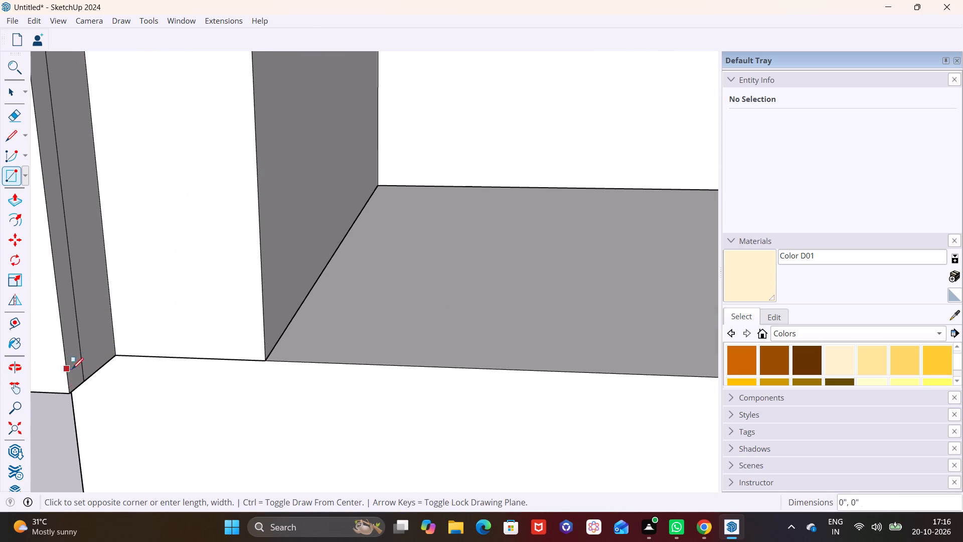
pyautogui.click(117, 353)
pyautogui.press('space')
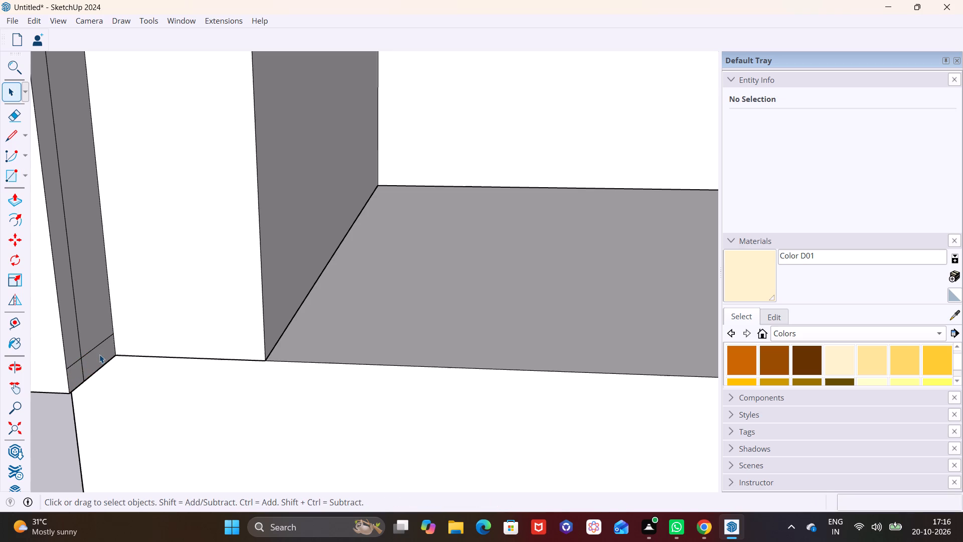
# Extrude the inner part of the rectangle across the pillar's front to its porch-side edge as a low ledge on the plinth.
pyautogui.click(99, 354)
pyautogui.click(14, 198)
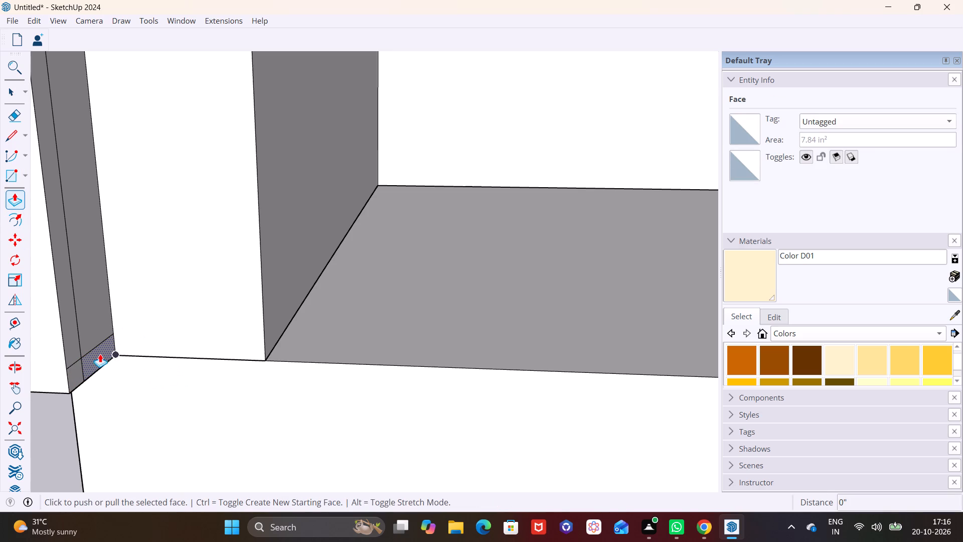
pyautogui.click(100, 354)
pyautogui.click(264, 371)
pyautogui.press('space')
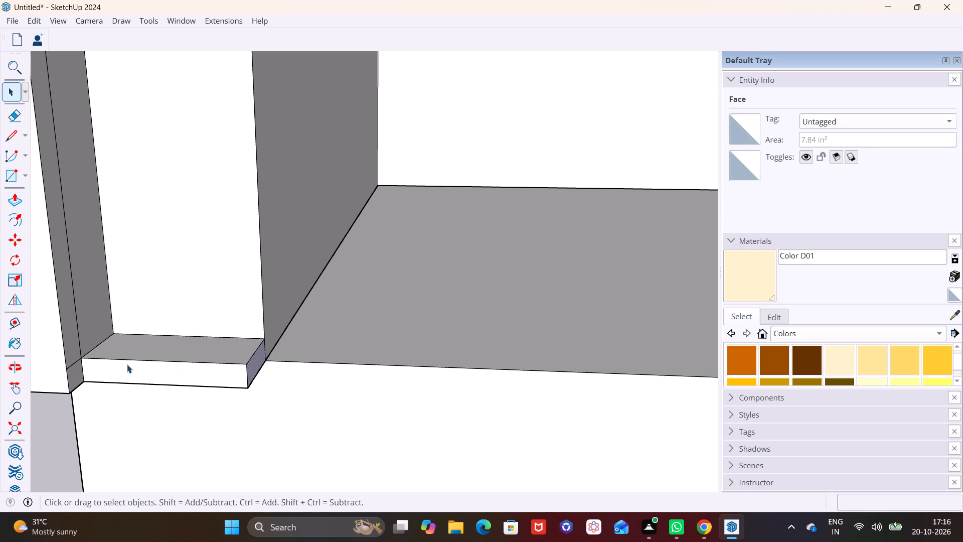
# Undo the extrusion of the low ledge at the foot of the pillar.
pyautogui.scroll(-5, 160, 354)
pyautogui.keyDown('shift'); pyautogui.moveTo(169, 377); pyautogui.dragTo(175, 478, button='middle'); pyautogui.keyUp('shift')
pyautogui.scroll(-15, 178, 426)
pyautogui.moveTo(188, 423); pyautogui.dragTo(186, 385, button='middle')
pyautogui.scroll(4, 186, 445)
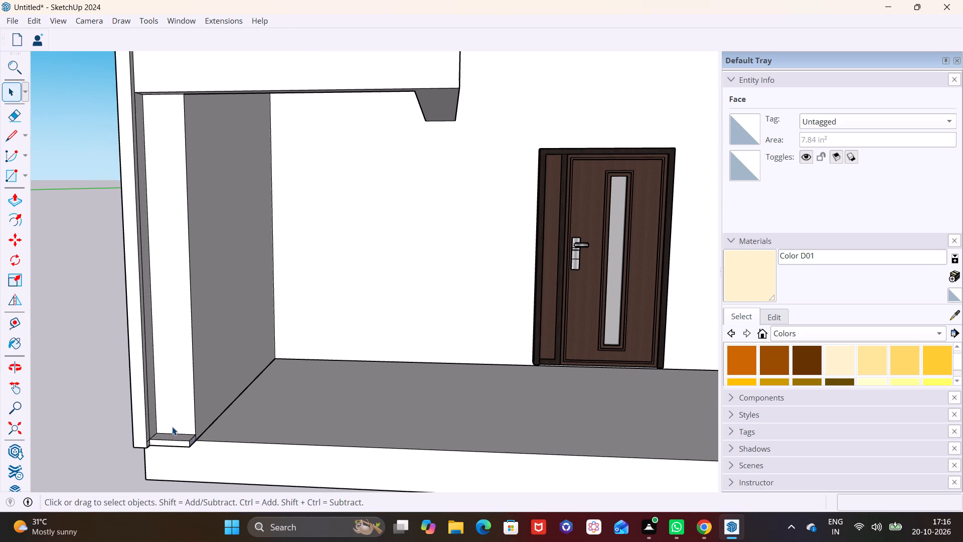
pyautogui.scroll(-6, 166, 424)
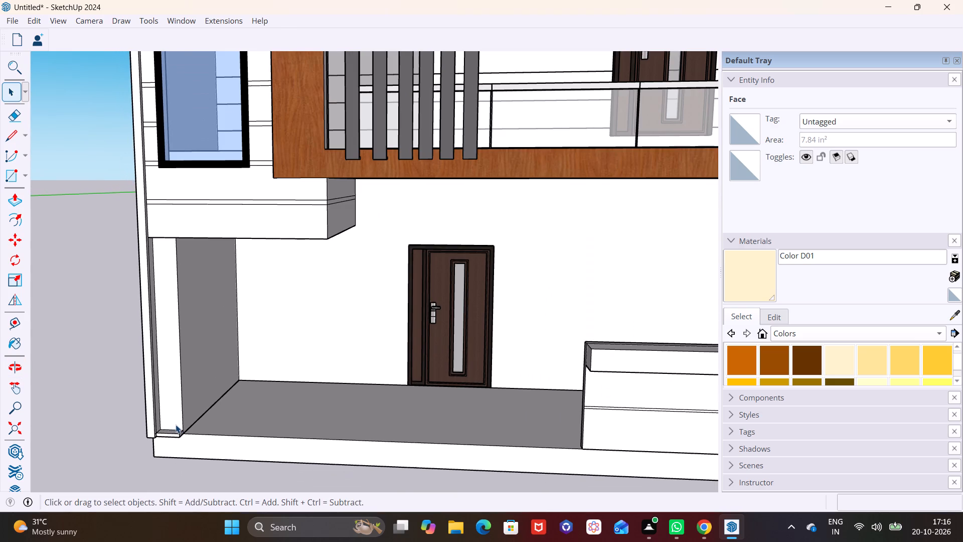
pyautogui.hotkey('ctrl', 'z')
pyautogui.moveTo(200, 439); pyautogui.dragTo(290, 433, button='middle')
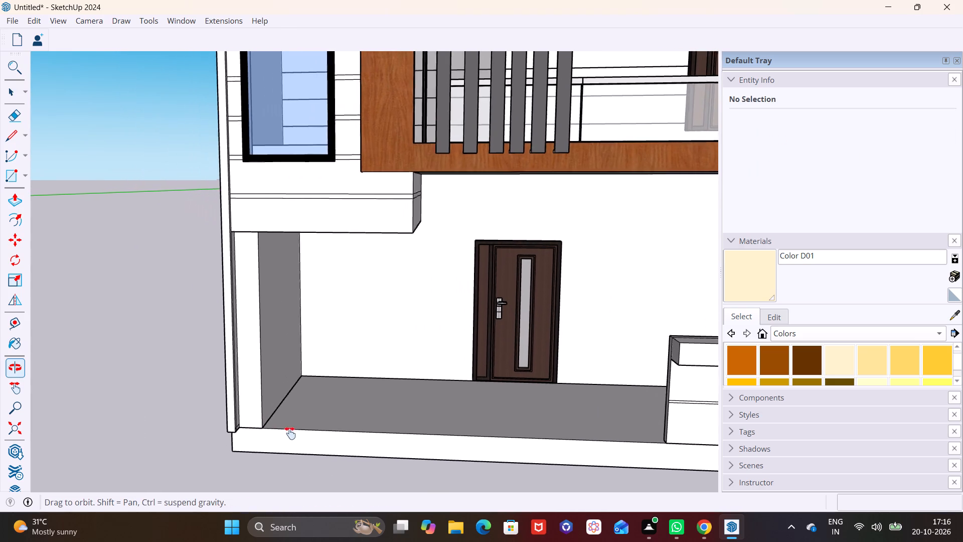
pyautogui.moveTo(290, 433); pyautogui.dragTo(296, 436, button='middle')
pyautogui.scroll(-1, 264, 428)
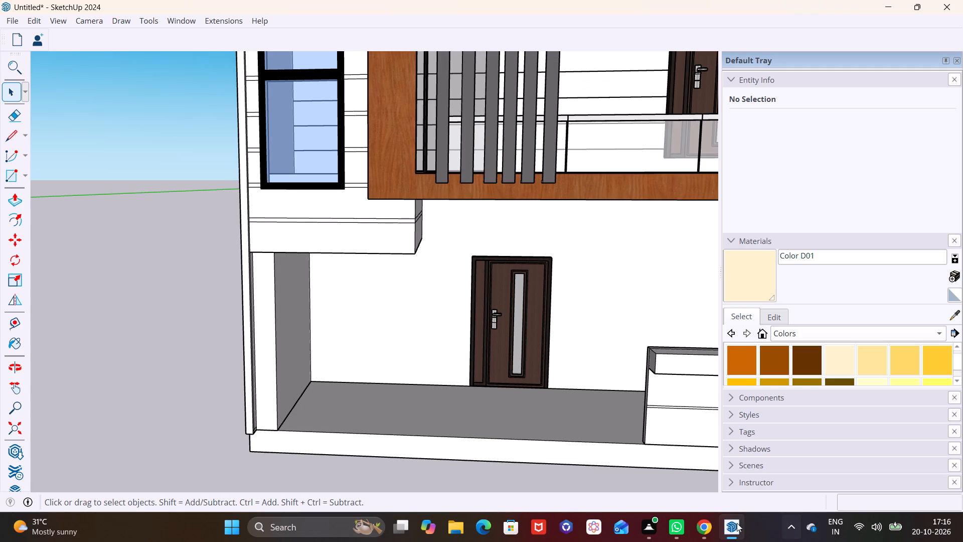
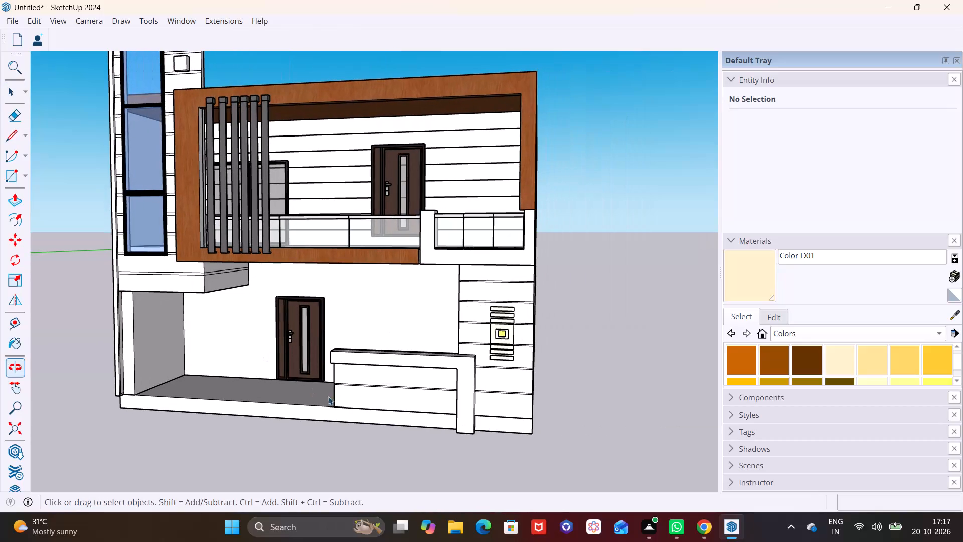
# Search 3D Warehouse for "doors" and look through the door models.
pyautogui.moveTo(433, 409); pyautogui.dragTo(463, 405, button='middle')
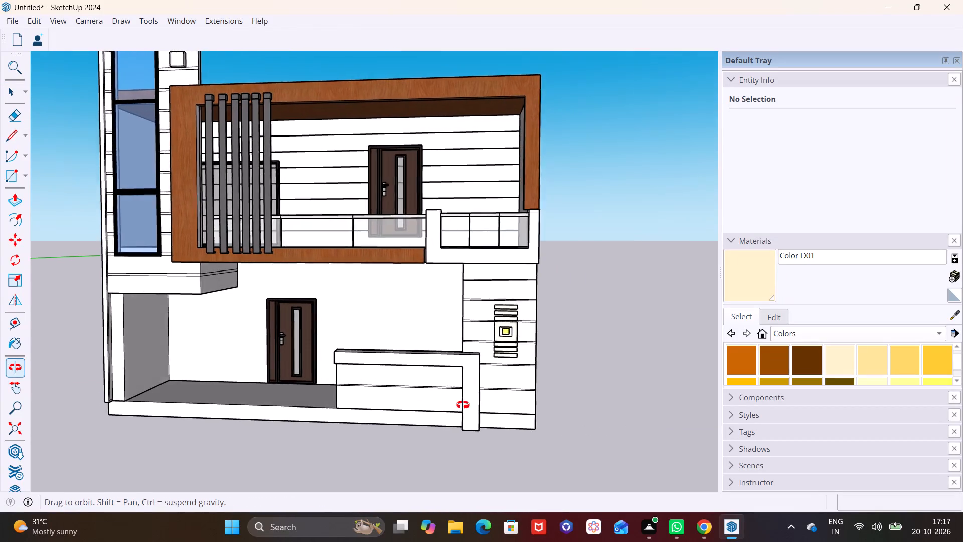
pyautogui.moveTo(463, 405); pyautogui.dragTo(494, 399, button='middle')
pyautogui.keyDown('shift'); pyautogui.moveTo(469, 405); pyautogui.dragTo(564, 412, button='middle'); pyautogui.keyUp('shift')
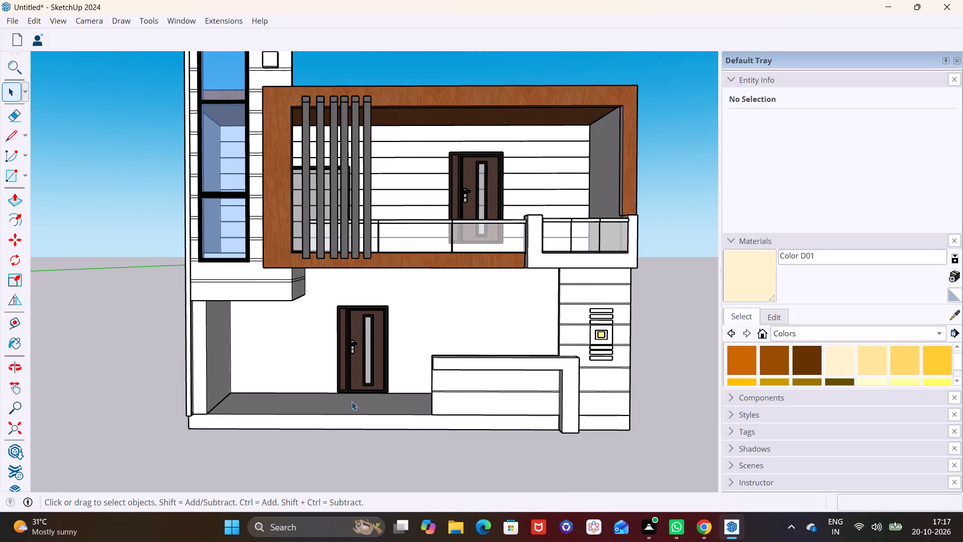
pyautogui.moveTo(352, 401); pyautogui.dragTo(335, 422, button='middle')
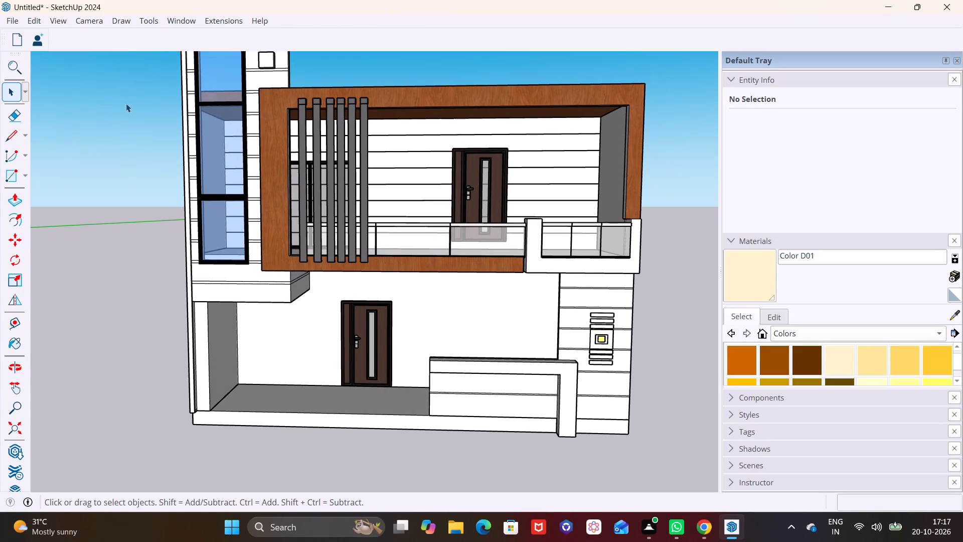
pyautogui.click(188, 17)
pyautogui.click(230, 116)
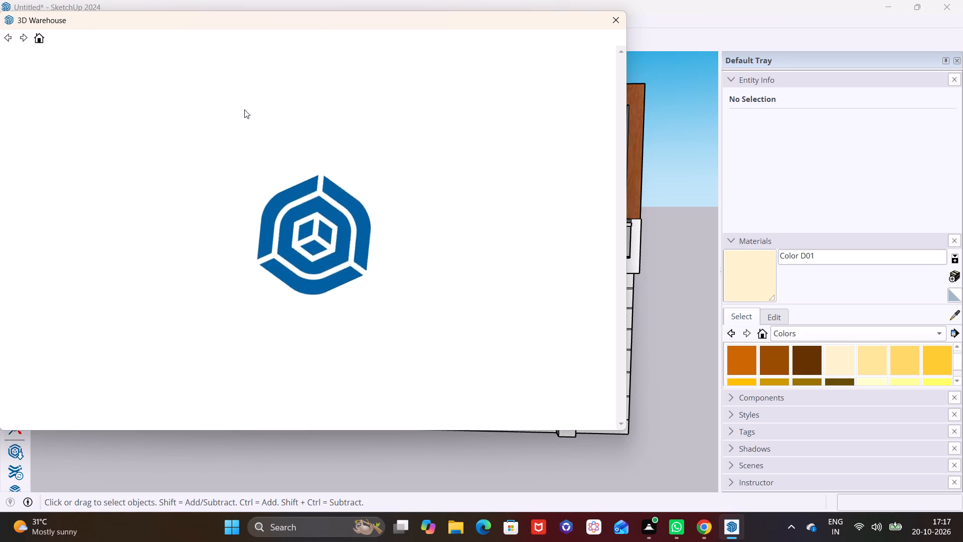
pyautogui.click(230, 67)
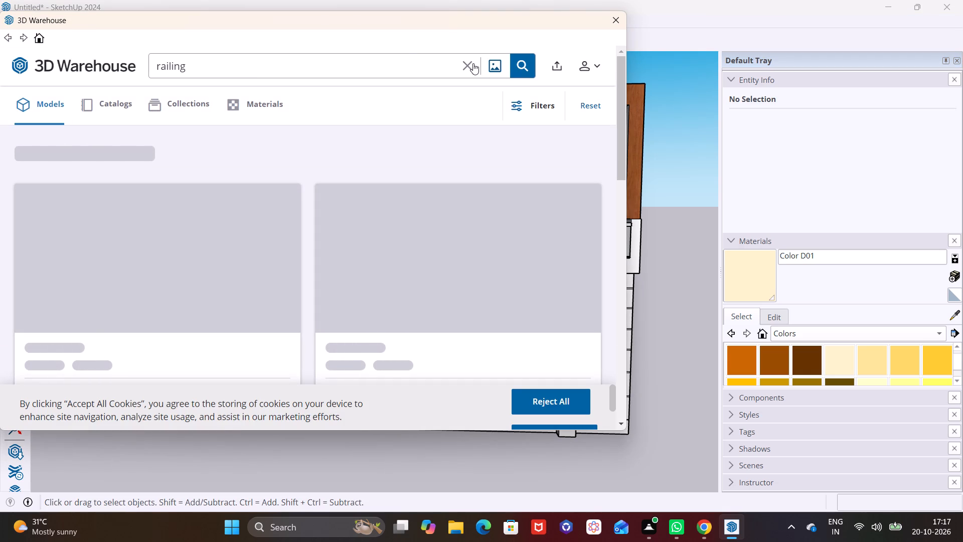
pyautogui.click(473, 63)
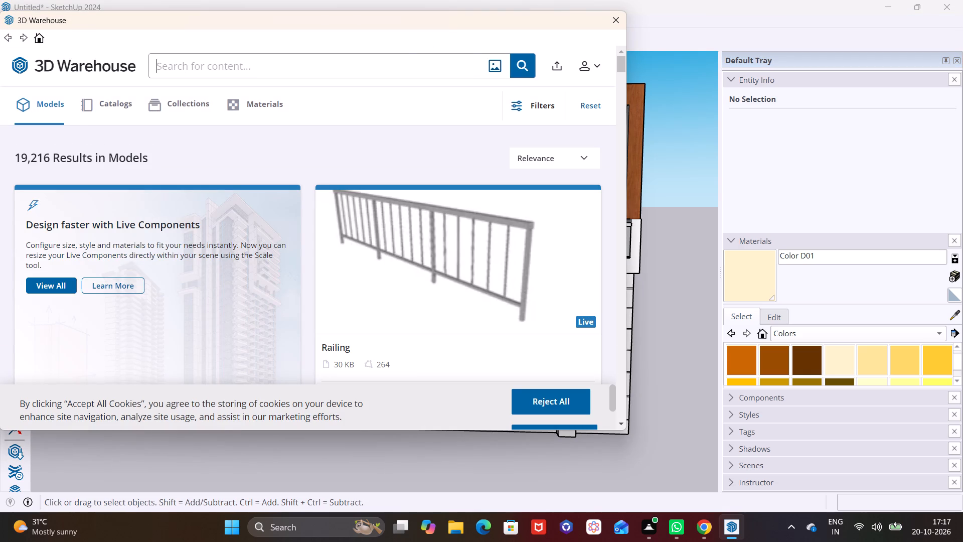
pyautogui.write('doors')
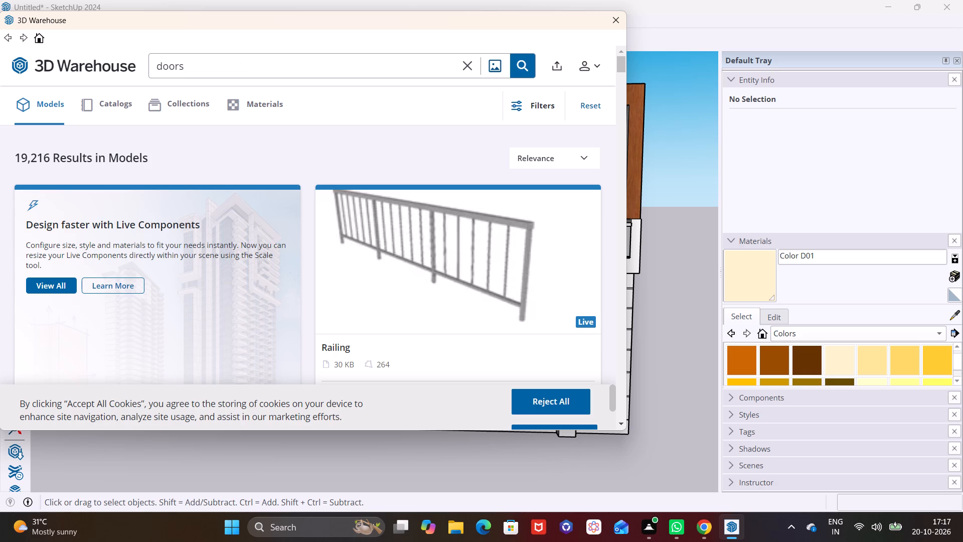
pyautogui.press('Return')
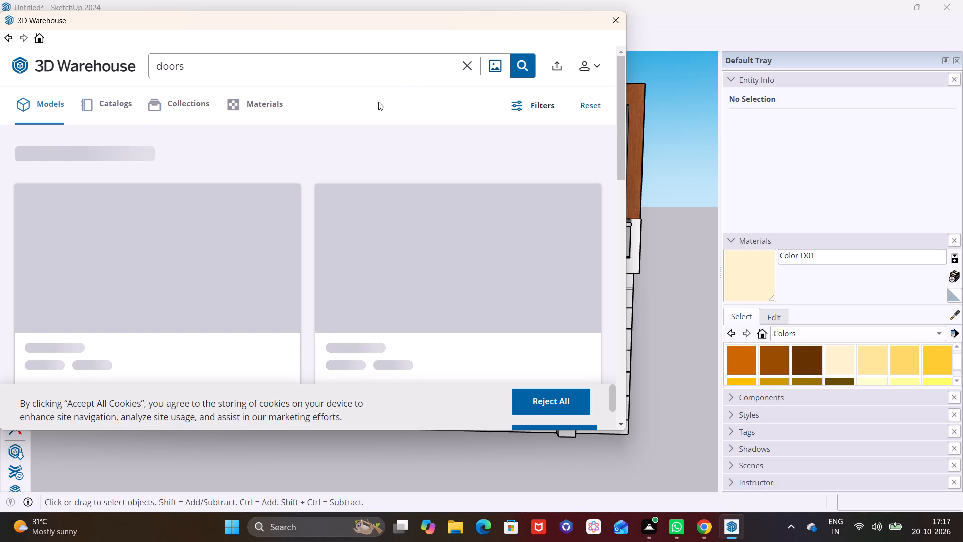
pyautogui.scroll(-3, 270, 233)
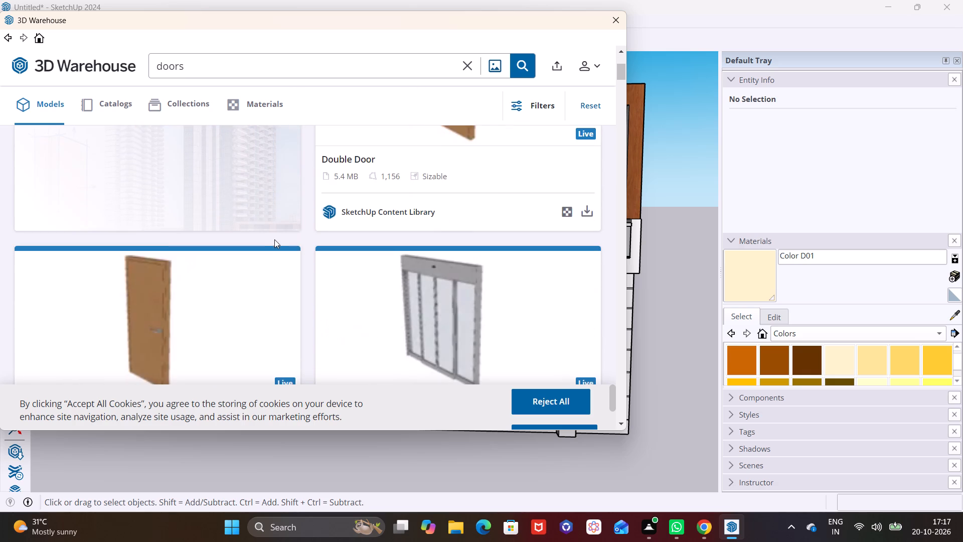
pyautogui.scroll(-10, 274, 239)
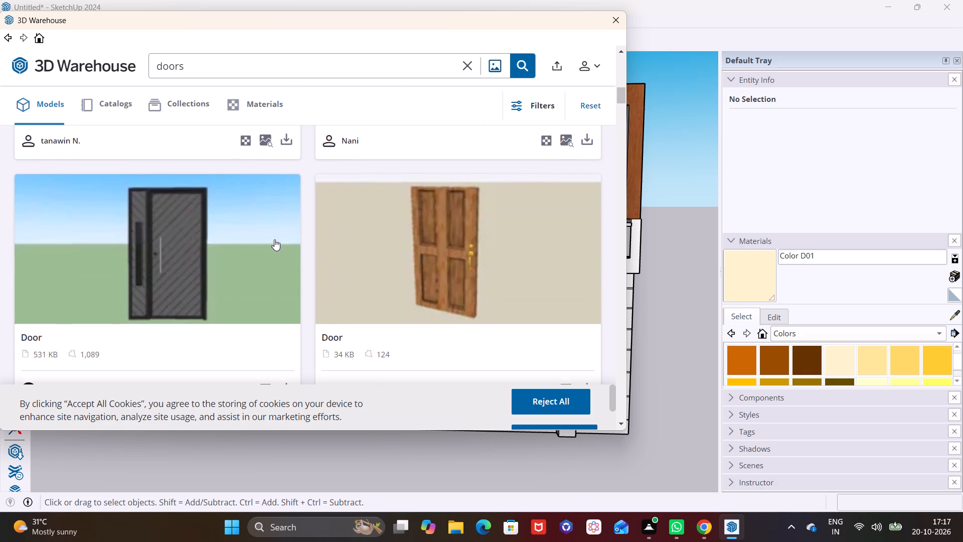
pyautogui.scroll(-1, 274, 239)
# Search 3D Warehouse for "gates" and look through the models for a suitable driveway gate.
pyautogui.click(467, 63)
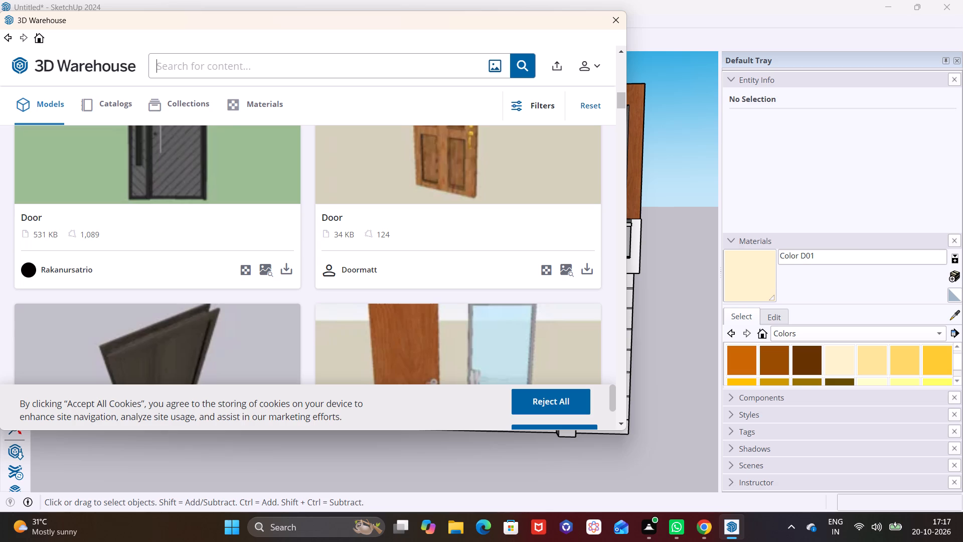
pyautogui.click(310, 72)
pyautogui.write('gates')
pyautogui.press('Return')
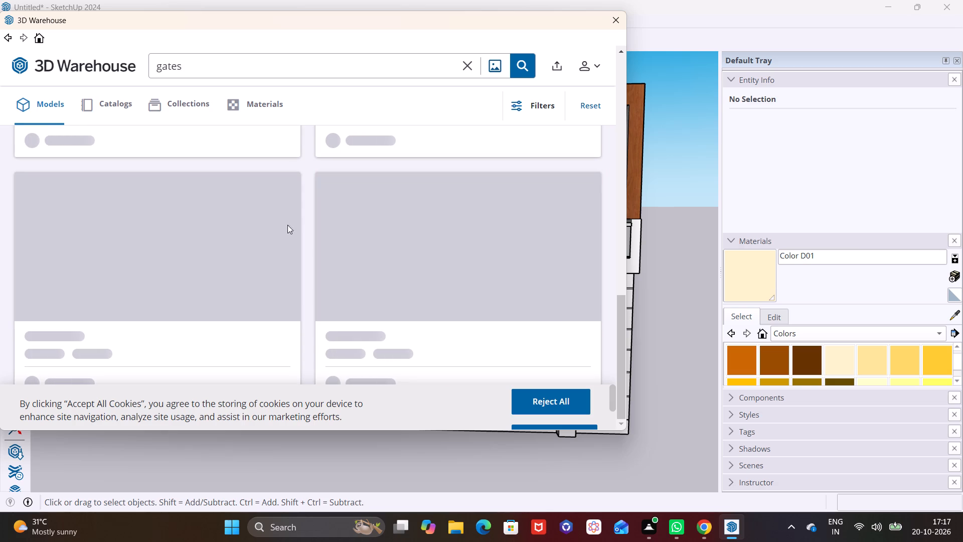
pyautogui.scroll(-1, 297, 249)
pyautogui.scroll(3, 299, 250)
pyautogui.scroll(-3, 301, 251)
pyautogui.scroll(12, 302, 251)
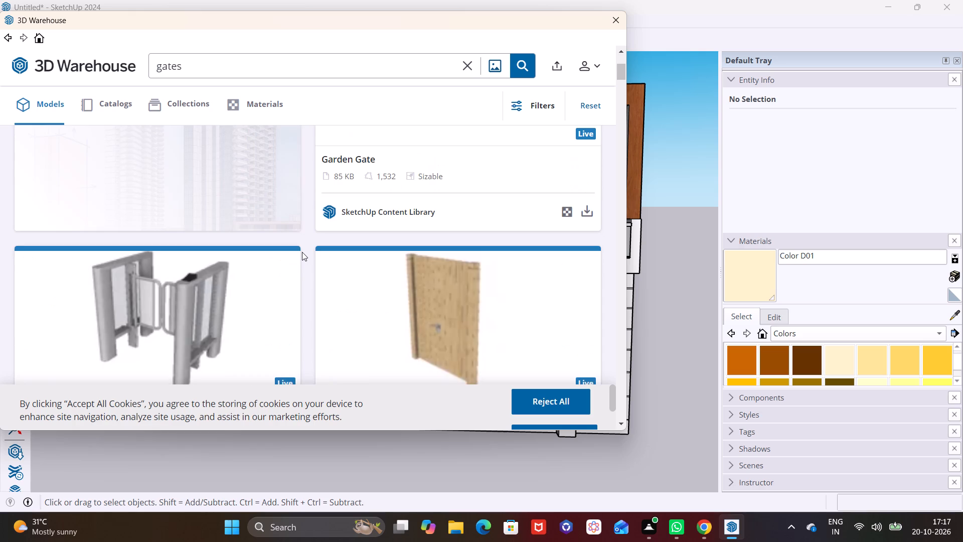
pyautogui.scroll(7, 302, 252)
pyautogui.scroll(-11, 302, 252)
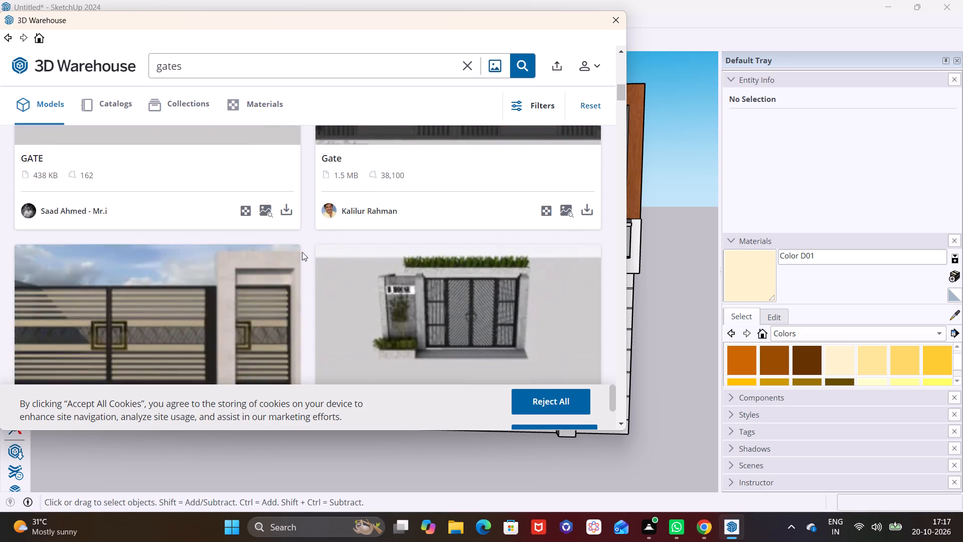
pyautogui.scroll(-17, 302, 252)
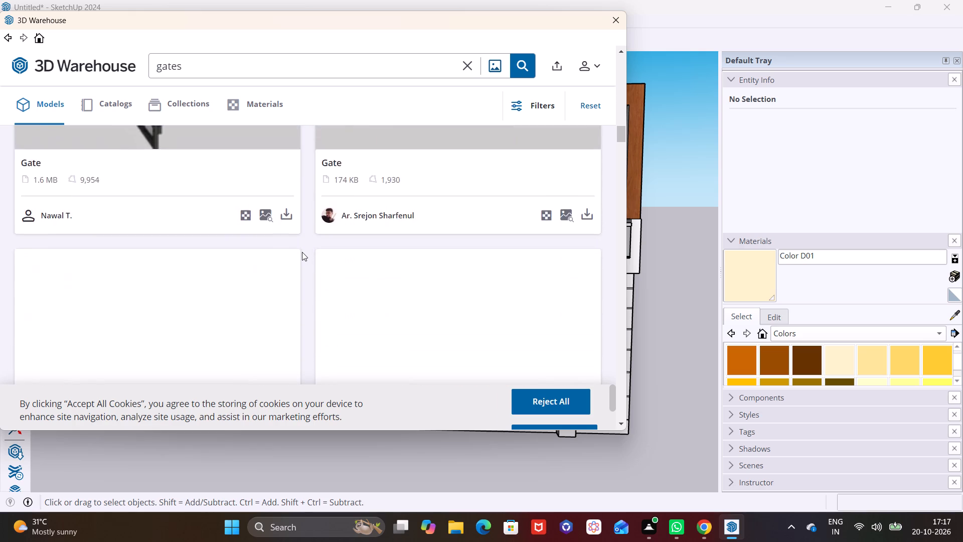
pyautogui.scroll(-10, 302, 252)
pyautogui.scroll(3, 302, 252)
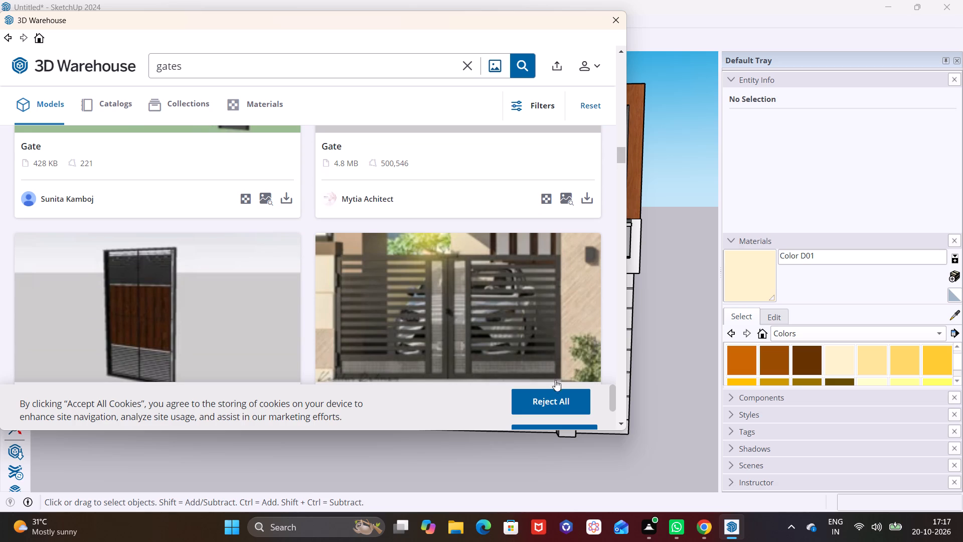
pyautogui.scroll(-2, 554, 334)
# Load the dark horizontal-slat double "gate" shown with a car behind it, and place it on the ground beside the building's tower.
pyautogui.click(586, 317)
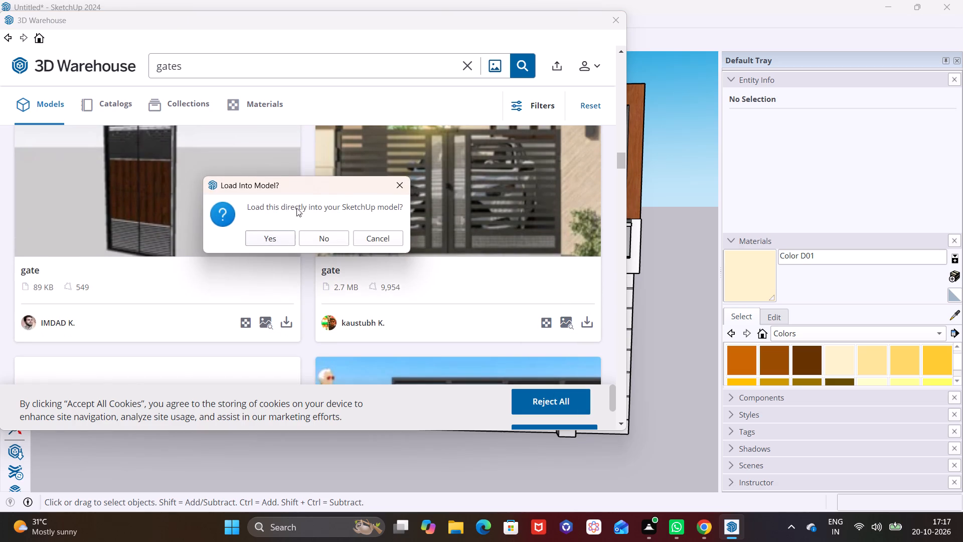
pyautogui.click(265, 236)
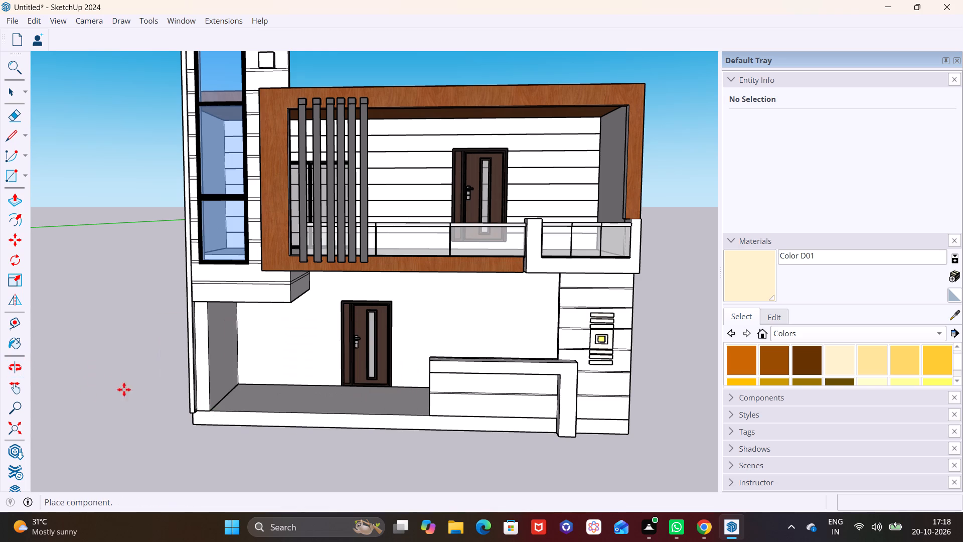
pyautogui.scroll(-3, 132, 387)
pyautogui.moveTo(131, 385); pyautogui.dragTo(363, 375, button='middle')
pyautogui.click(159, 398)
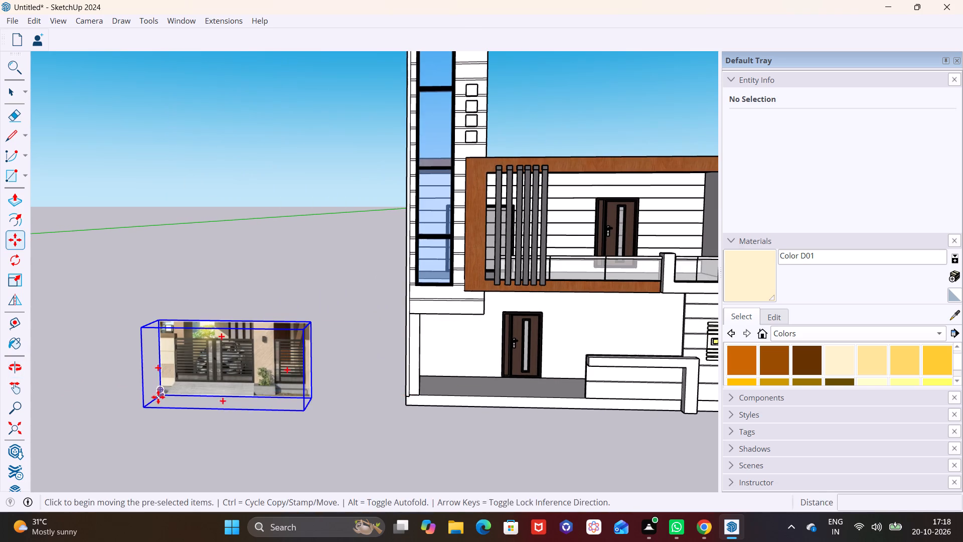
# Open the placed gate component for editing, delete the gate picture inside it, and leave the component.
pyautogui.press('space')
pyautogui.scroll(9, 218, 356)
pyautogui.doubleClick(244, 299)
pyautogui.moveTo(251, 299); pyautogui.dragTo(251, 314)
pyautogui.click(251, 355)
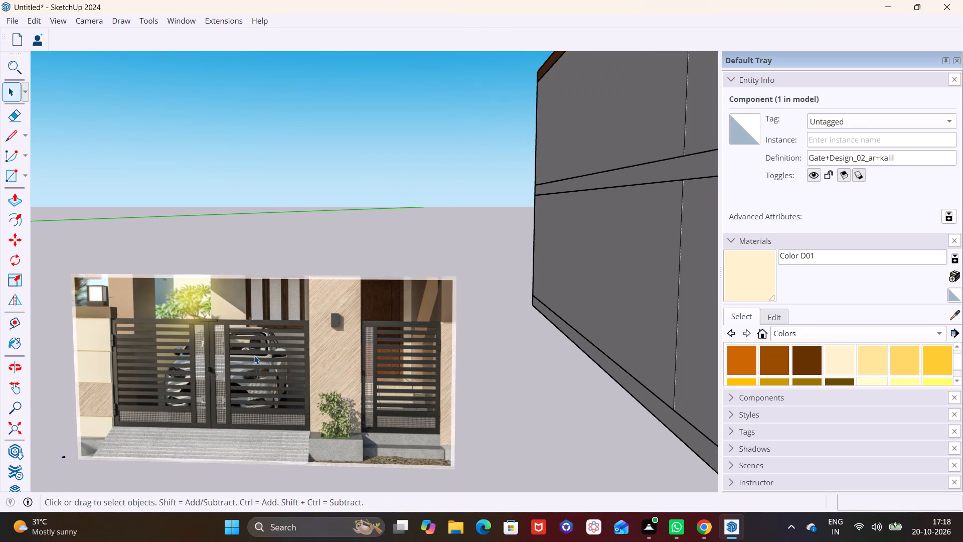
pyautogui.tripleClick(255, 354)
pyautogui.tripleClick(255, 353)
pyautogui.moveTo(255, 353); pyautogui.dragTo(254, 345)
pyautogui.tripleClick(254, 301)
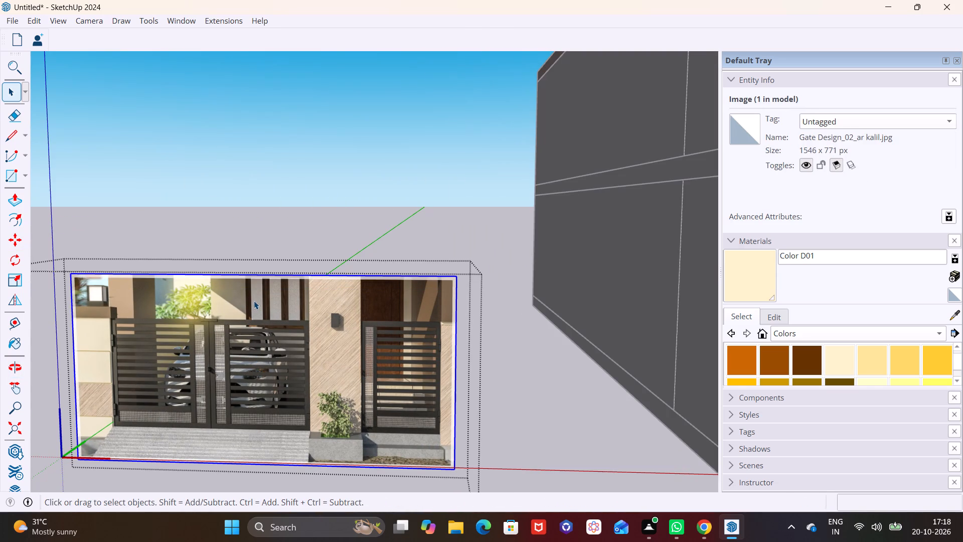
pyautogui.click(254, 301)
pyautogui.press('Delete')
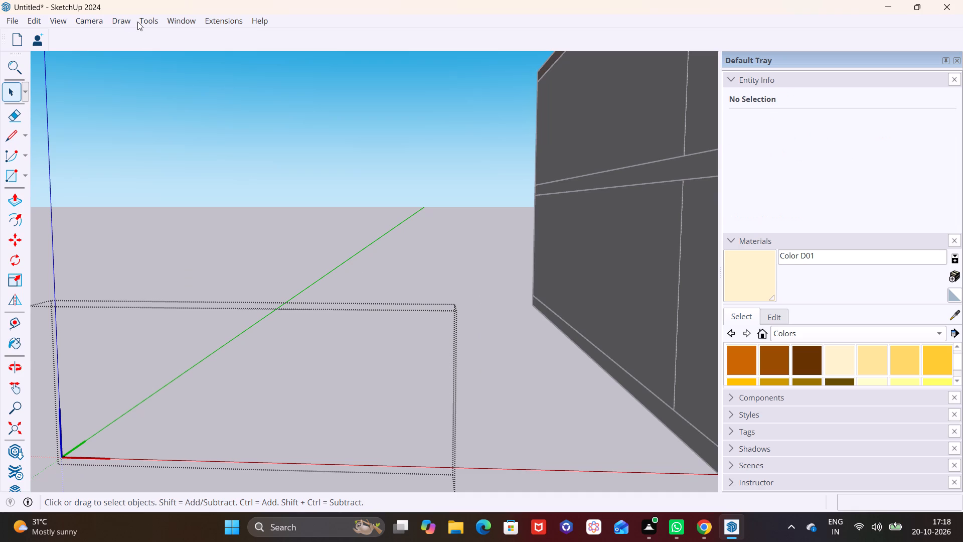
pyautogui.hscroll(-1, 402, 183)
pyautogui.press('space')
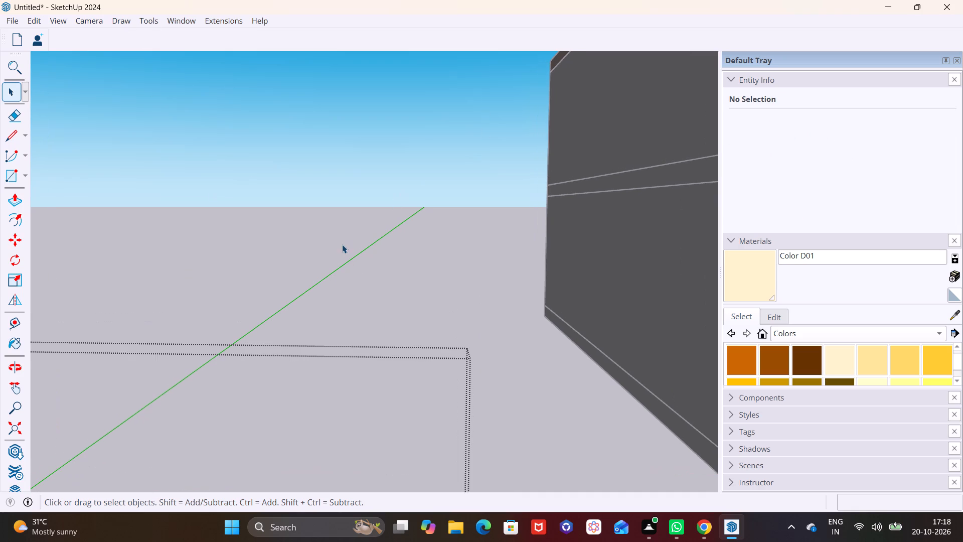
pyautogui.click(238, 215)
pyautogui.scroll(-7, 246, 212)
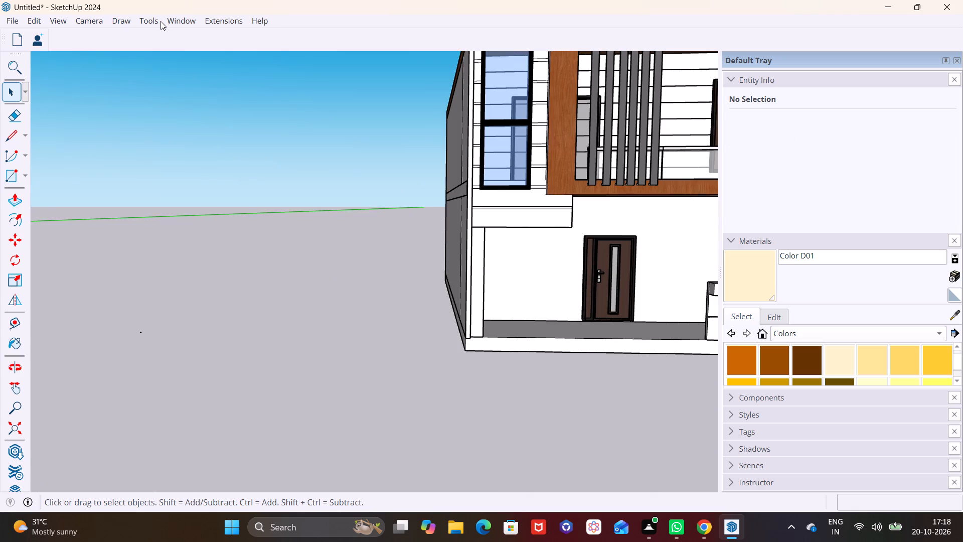
# Reopen 3D Warehouse on the "gates" search and look through the models for a replacement wood-slat driveway gate.
pyautogui.click(187, 23)
pyautogui.click(205, 120)
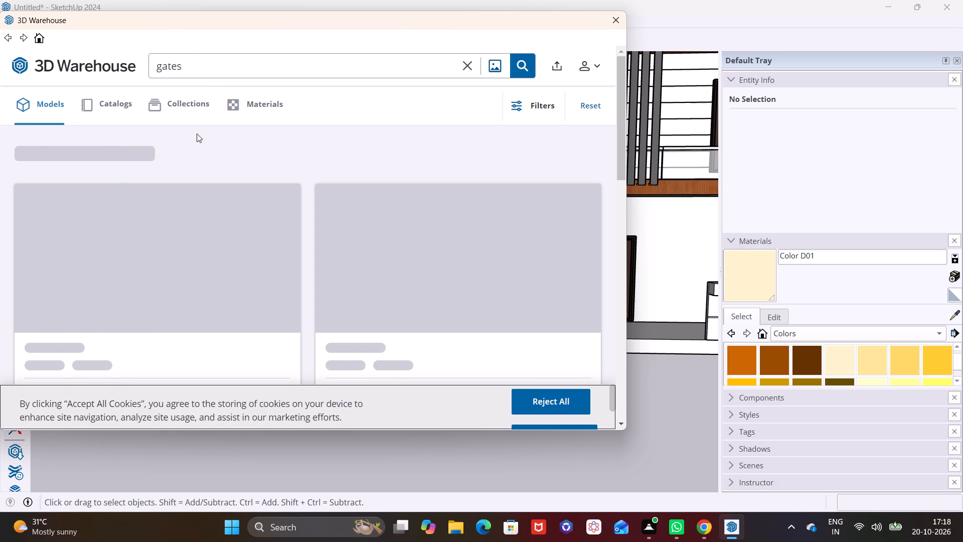
pyautogui.scroll(-14, 257, 227)
pyautogui.scroll(-11, 267, 242)
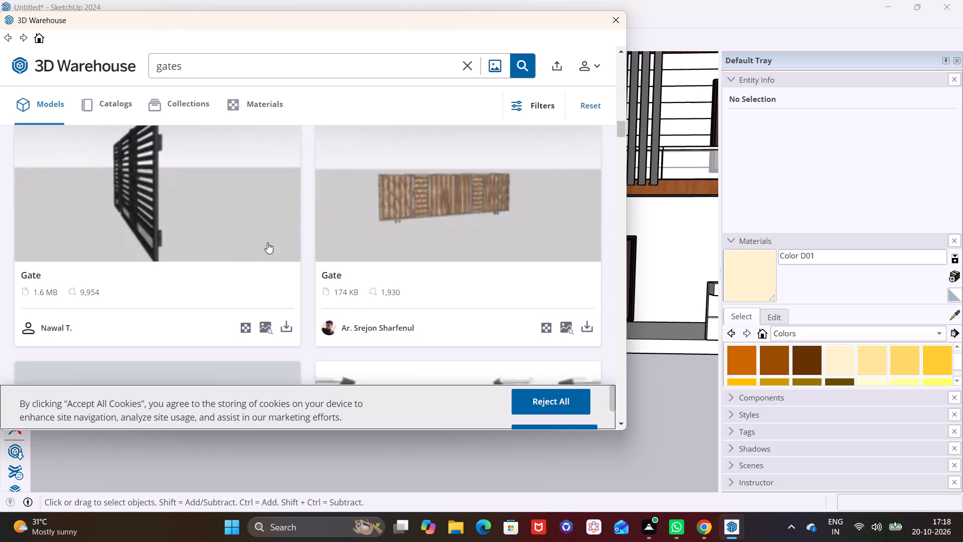
pyautogui.scroll(-13, 267, 242)
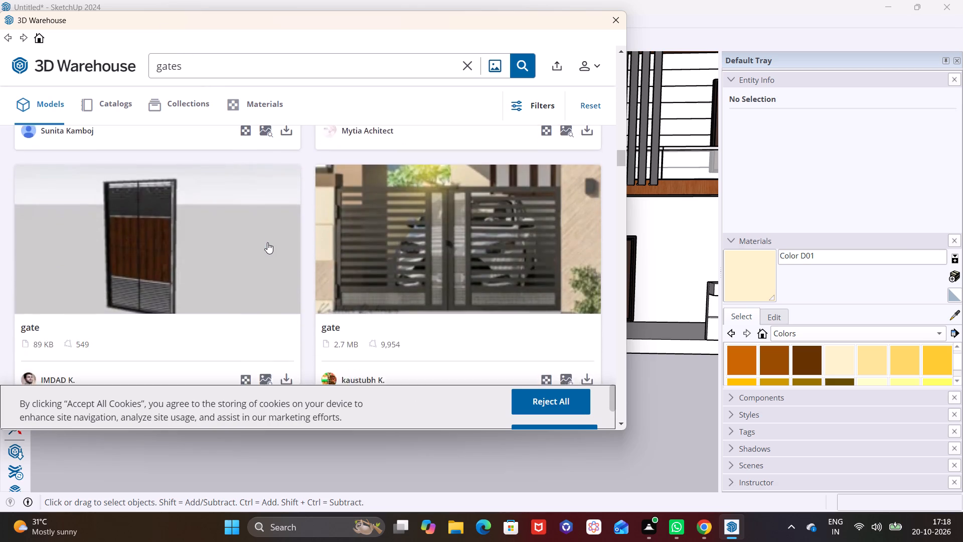
pyautogui.scroll(-10, 267, 242)
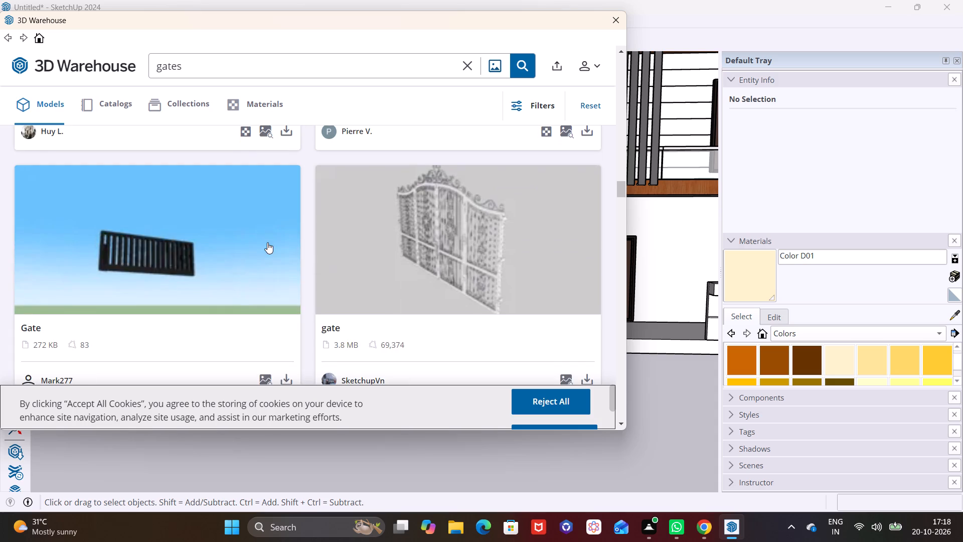
pyautogui.scroll(-13, 267, 242)
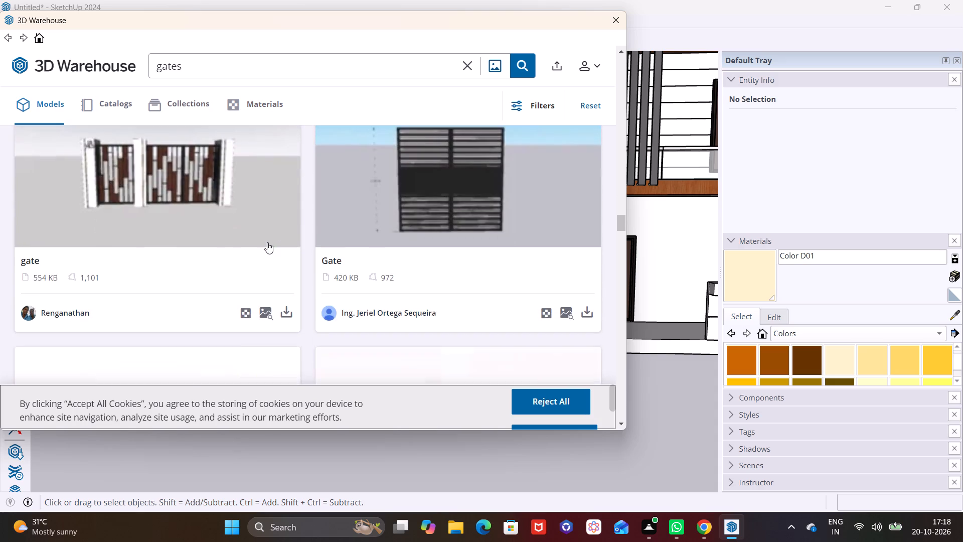
pyautogui.scroll(-3, 267, 239)
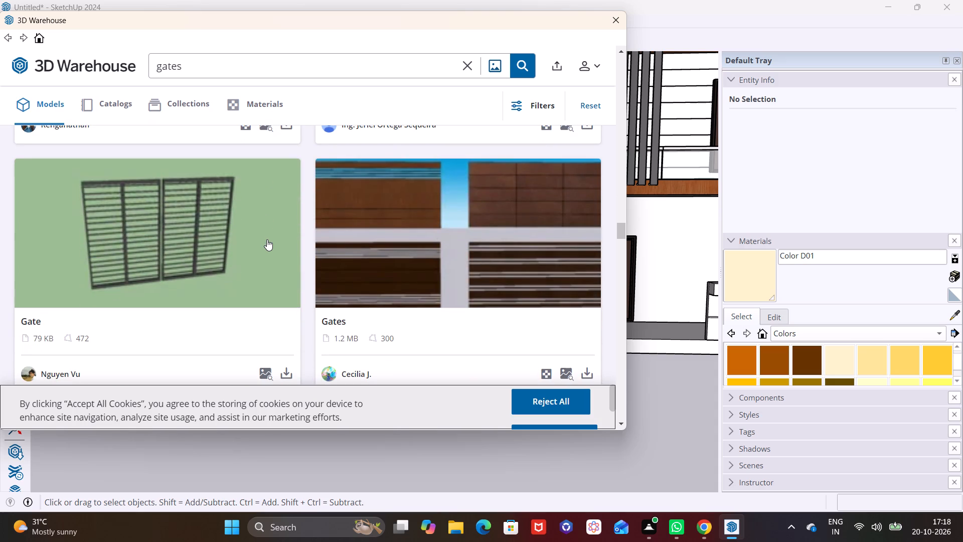
pyautogui.scroll(4, 267, 239)
pyautogui.scroll(-8, 267, 239)
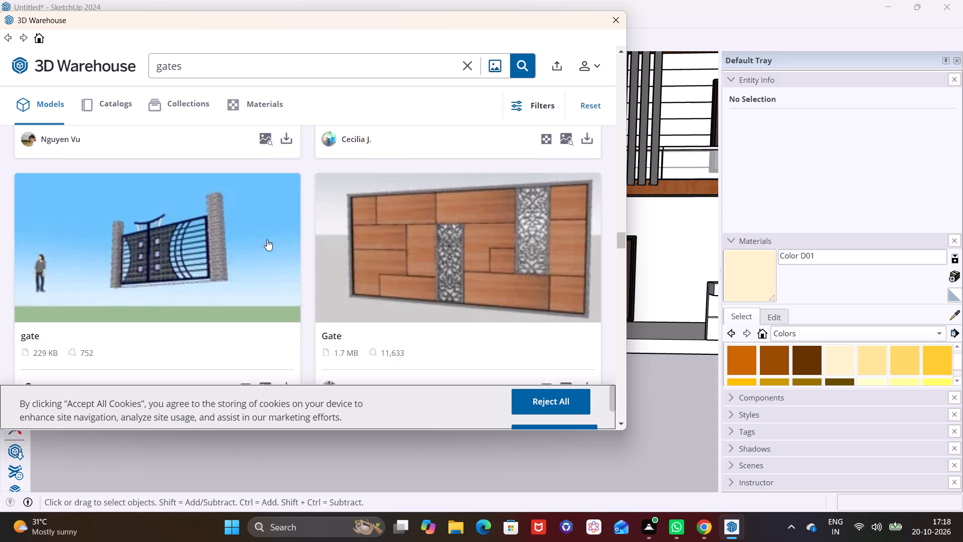
pyautogui.scroll(-11, 267, 239)
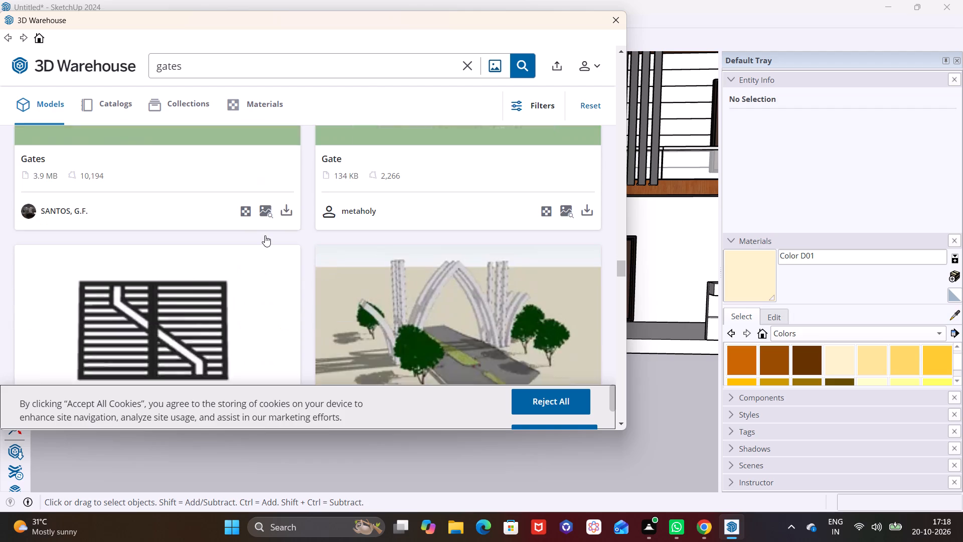
pyautogui.scroll(-7, 265, 235)
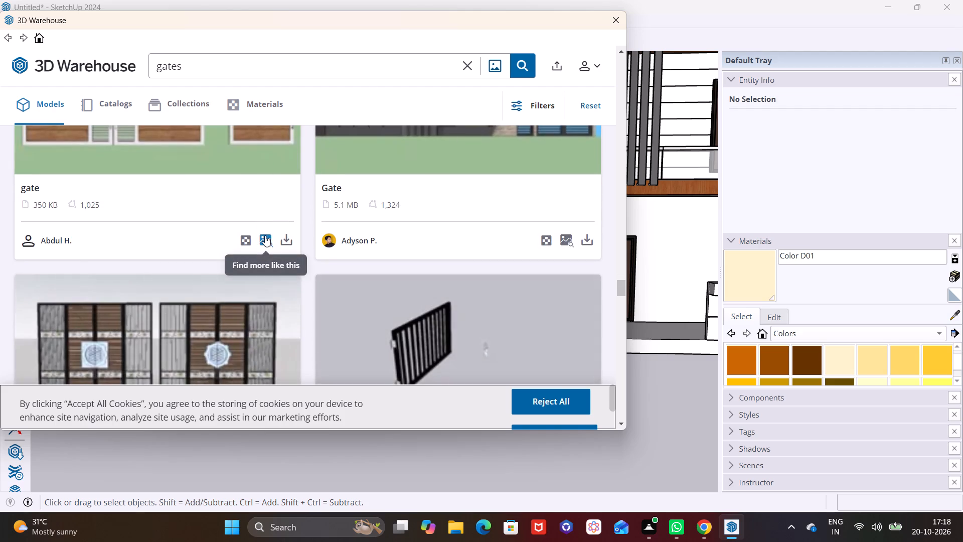
pyautogui.scroll(-10, 265, 235)
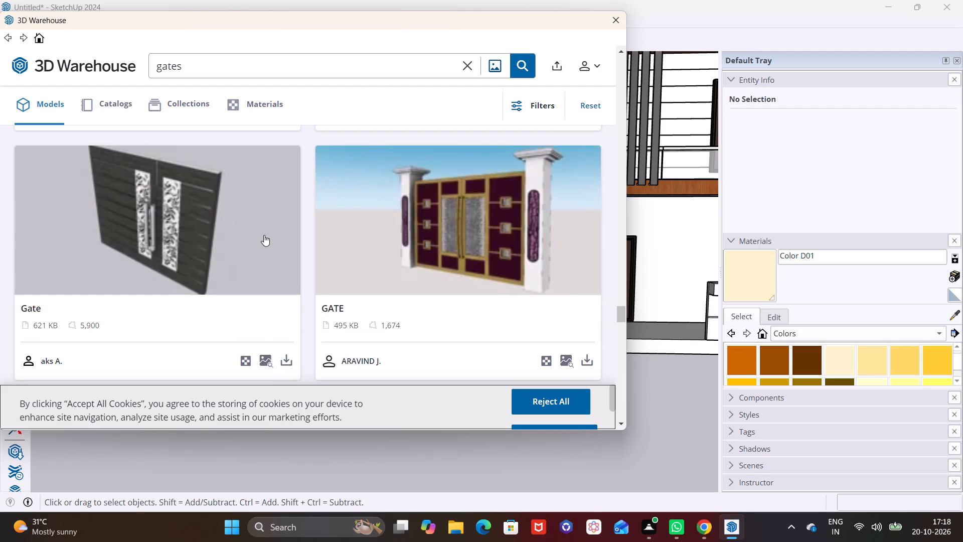
pyautogui.scroll(-3, 264, 235)
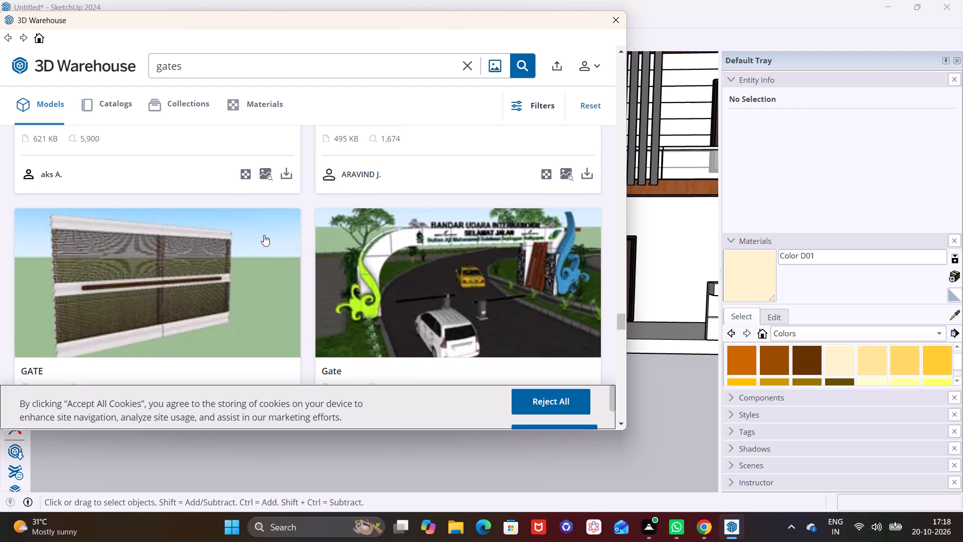
pyautogui.scroll(-12, 264, 235)
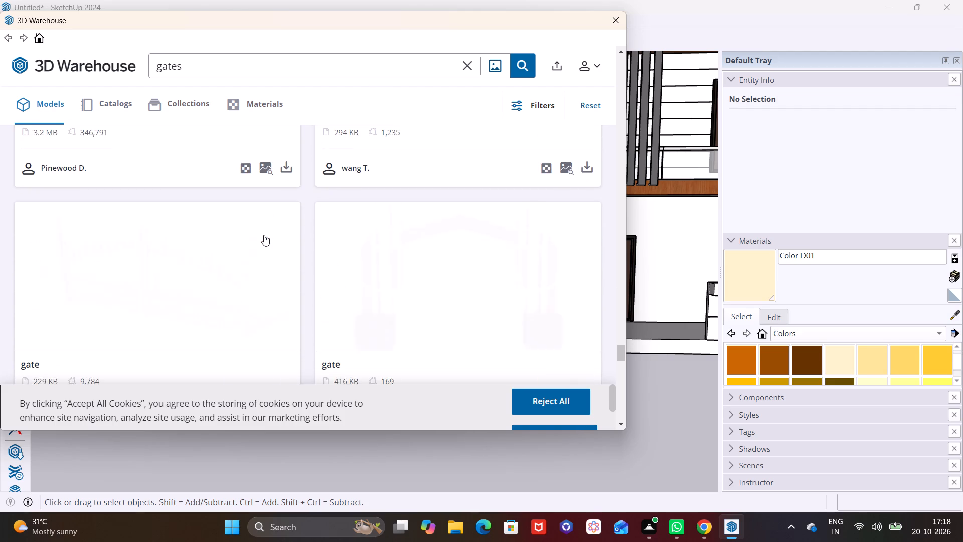
pyautogui.scroll(-12, 264, 235)
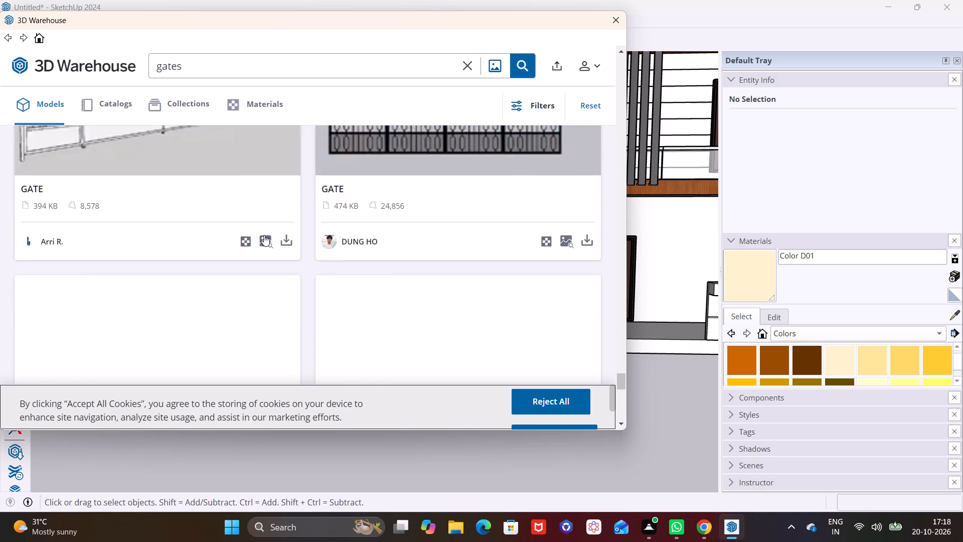
pyautogui.scroll(-7, 264, 235)
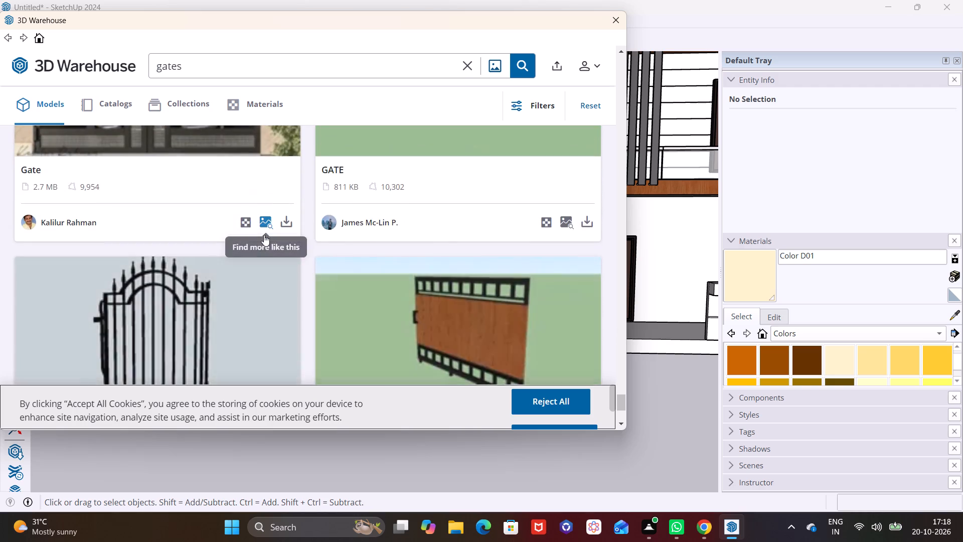
pyautogui.scroll(-4, 264, 235)
pyautogui.click(293, 347)
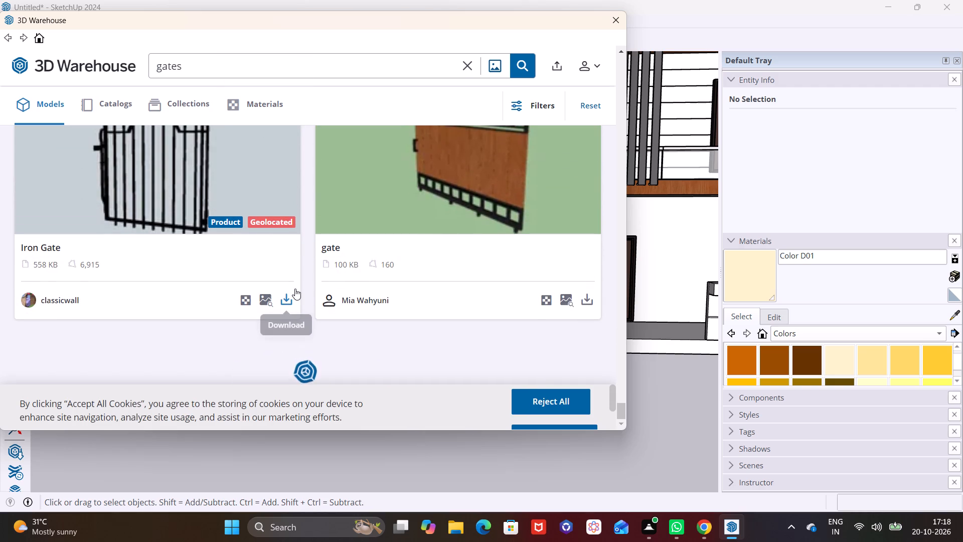
pyautogui.scroll(-3, 295, 288)
pyautogui.scroll(-3, 373, 271)
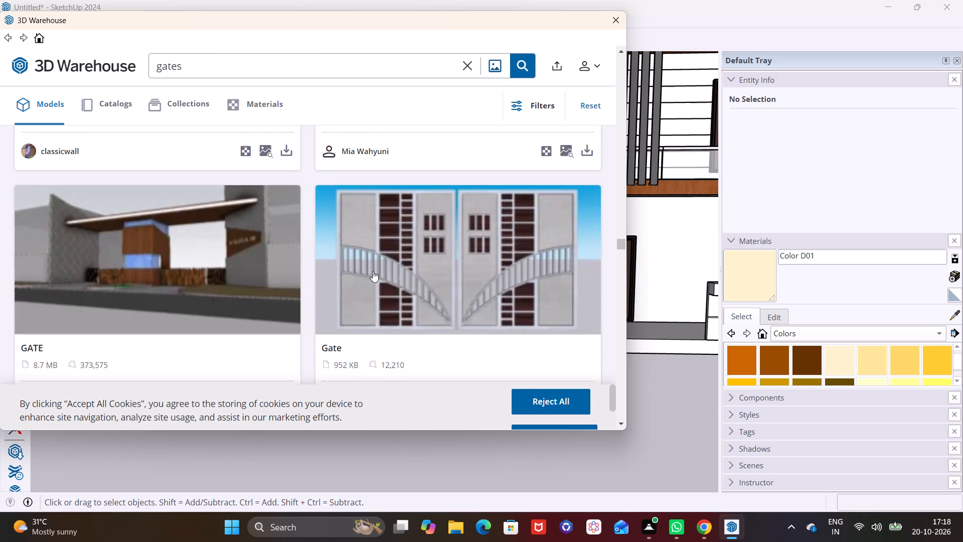
pyautogui.scroll(-9, 373, 271)
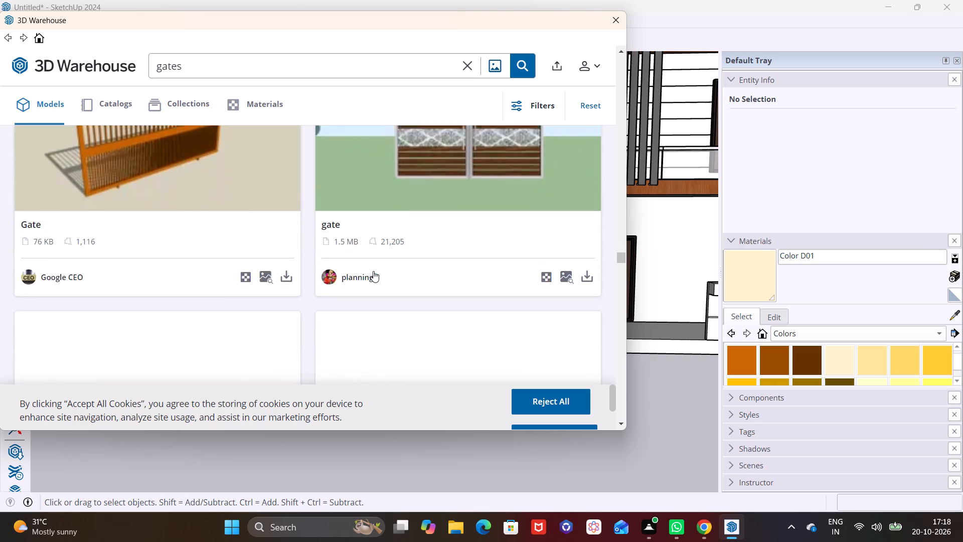
pyautogui.scroll(-9, 373, 271)
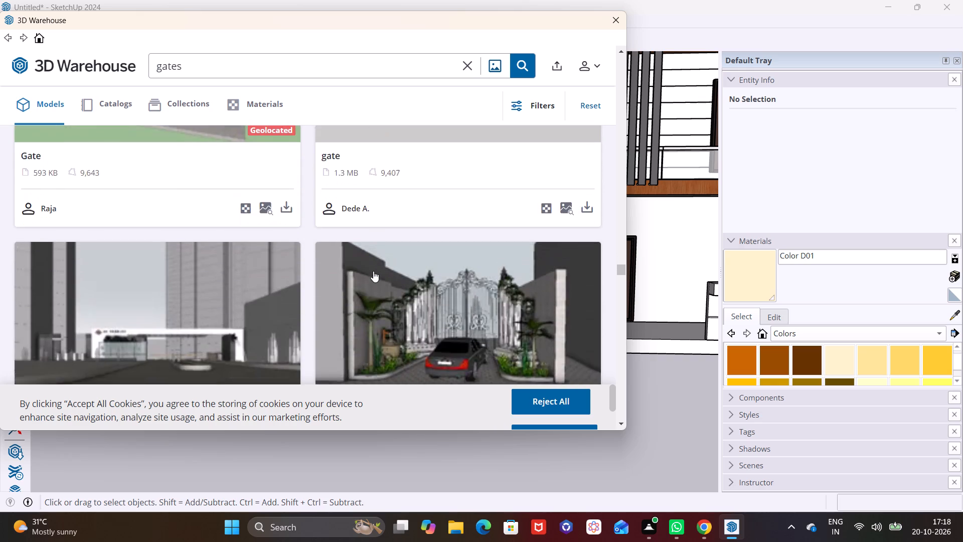
pyautogui.scroll(-11, 373, 271)
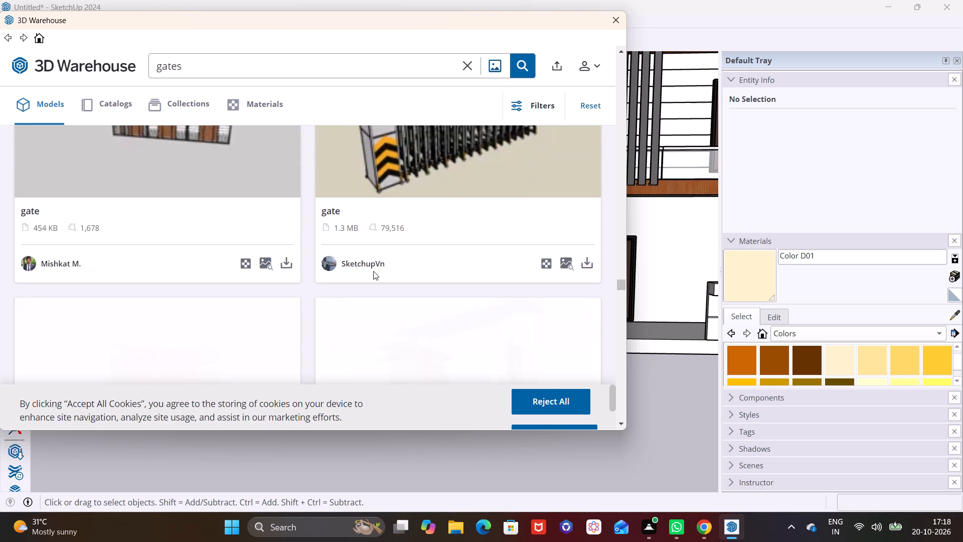
pyautogui.scroll(-6, 373, 271)
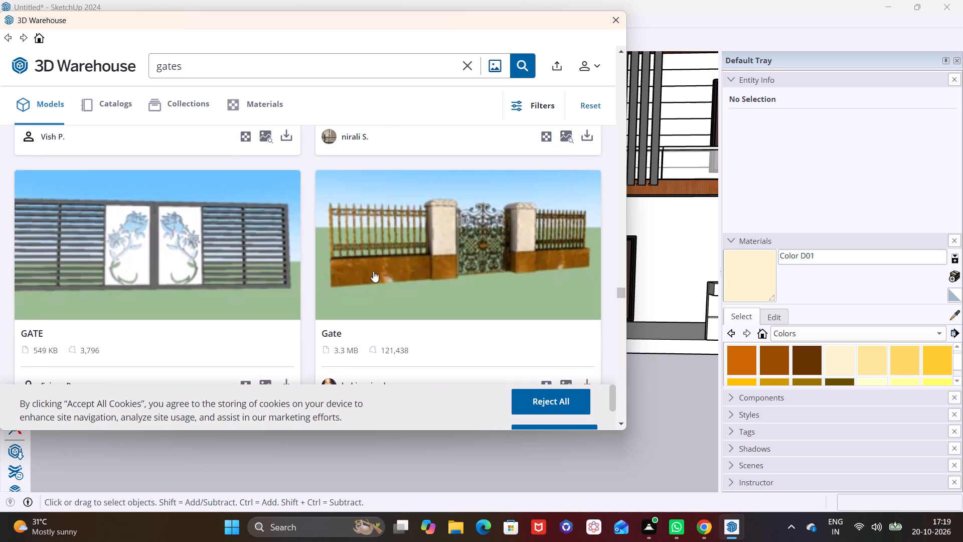
pyautogui.scroll(-10, 373, 271)
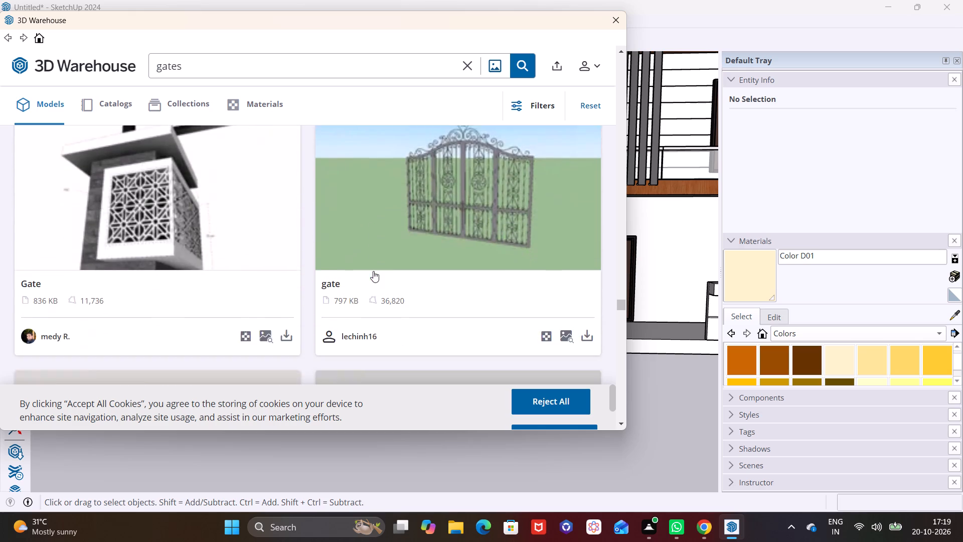
pyautogui.scroll(-8, 373, 271)
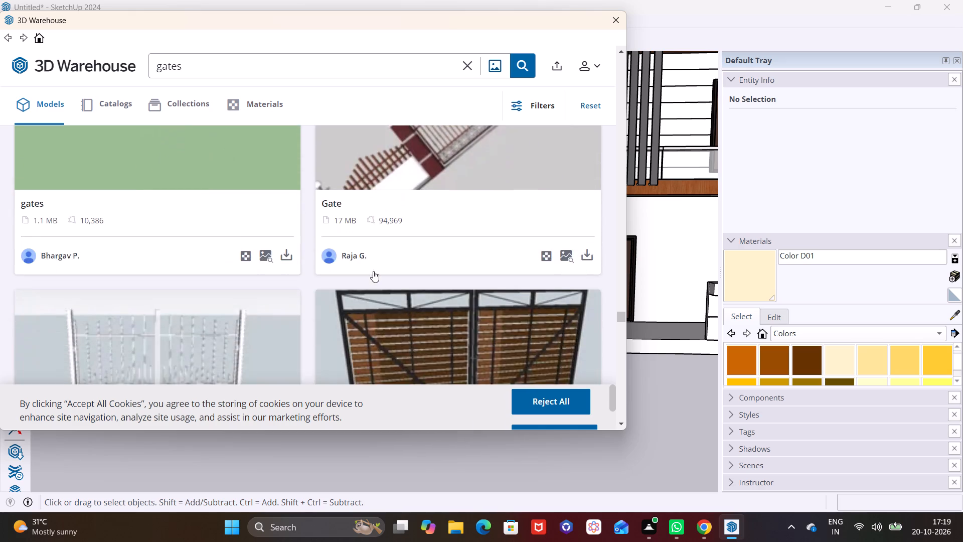
pyautogui.scroll(-5, 373, 271)
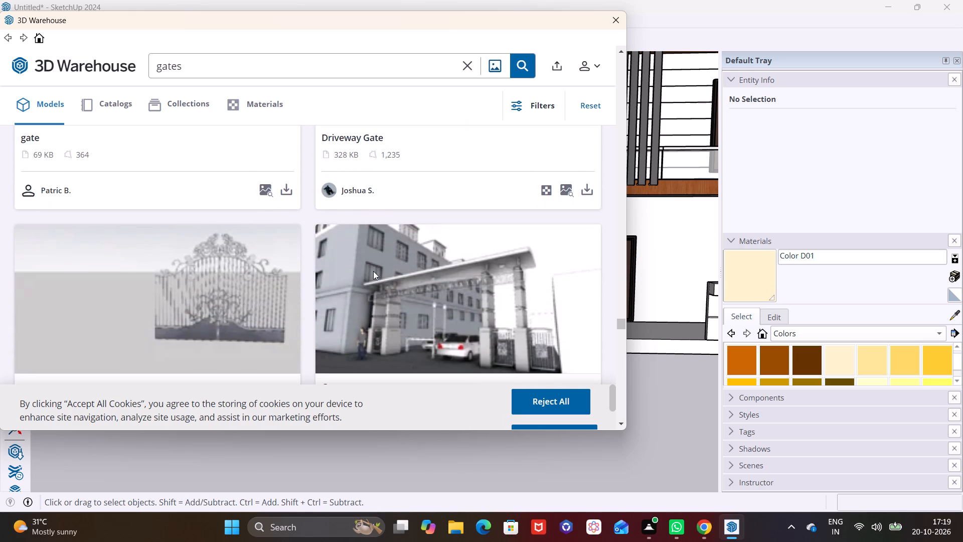
pyautogui.scroll(-9, 373, 271)
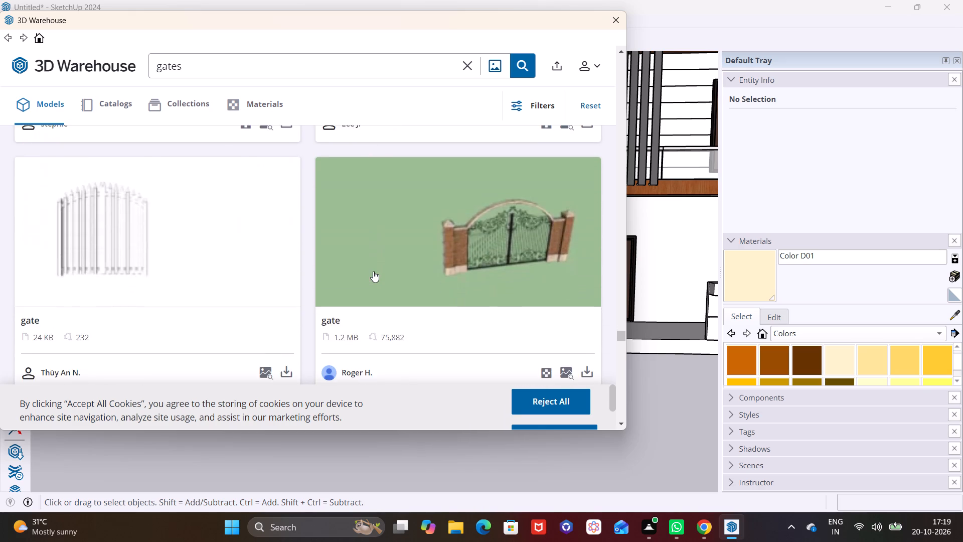
pyautogui.scroll(-5, 373, 271)
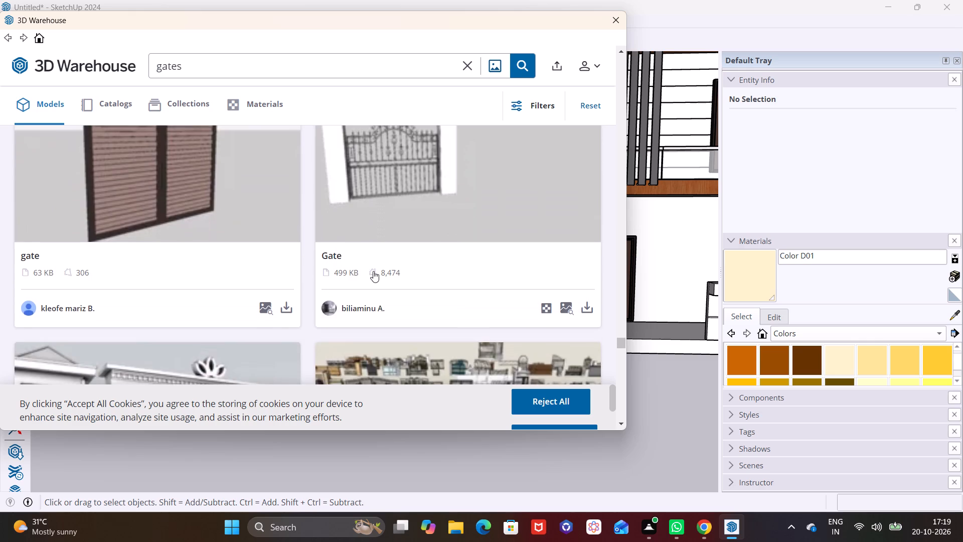
pyautogui.scroll(-6, 373, 271)
pyautogui.scroll(1, 368, 272)
pyautogui.scroll(-2, 368, 272)
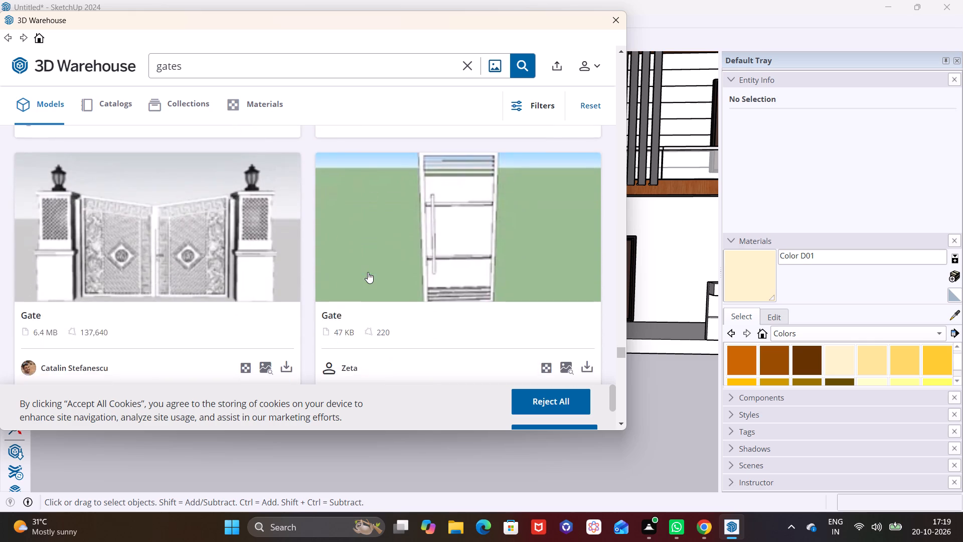
pyautogui.scroll(-2, 368, 272)
pyautogui.scroll(1, 368, 272)
pyautogui.scroll(-3, 368, 272)
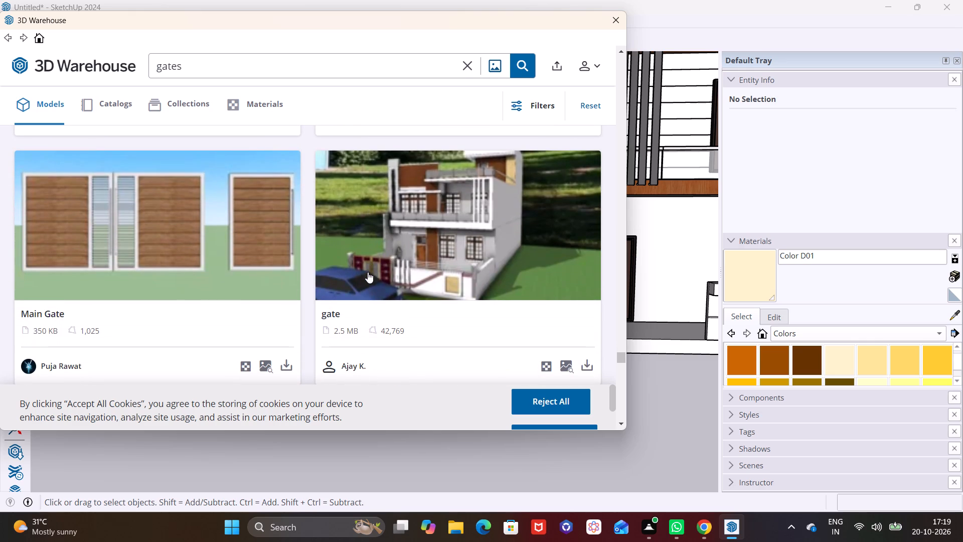
# Load the "Main Gate" model with wooden slats and a separate single gate, and place it at the tower-side edge of the ground-floor porch.
pyautogui.click(289, 366)
pyautogui.click(262, 235)
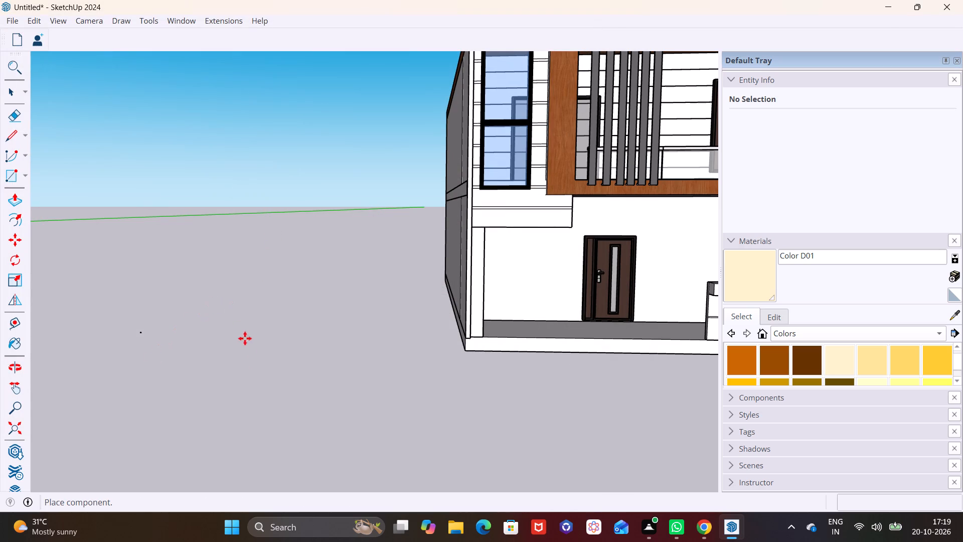
pyautogui.scroll(-5, 301, 294)
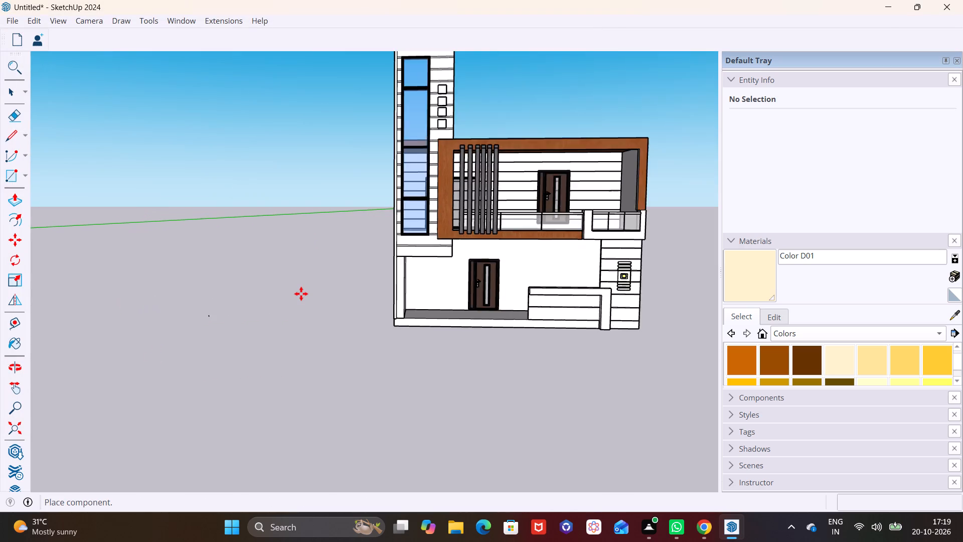
pyautogui.scroll(-3, 301, 294)
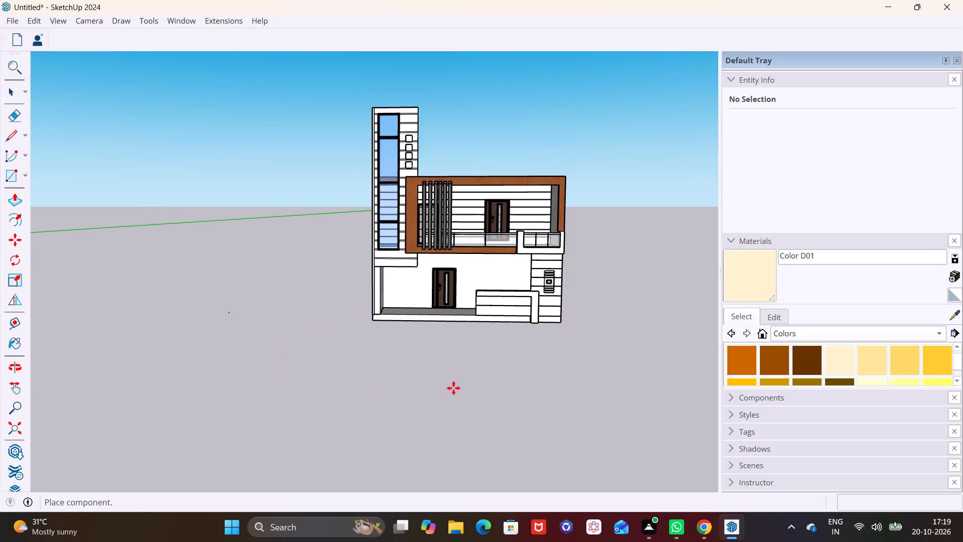
pyautogui.click(375, 304)
# Open the placed gate component for editing and delete the standing human figure inside it.
pyautogui.scroll(11, 418, 279)
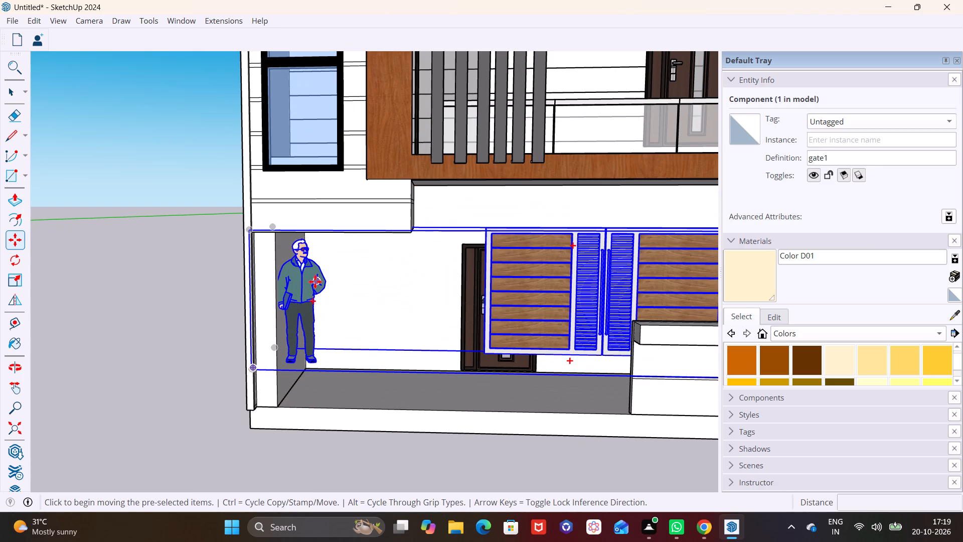
pyautogui.press('space')
pyautogui.tripleClick(311, 282)
pyautogui.press('Delete')
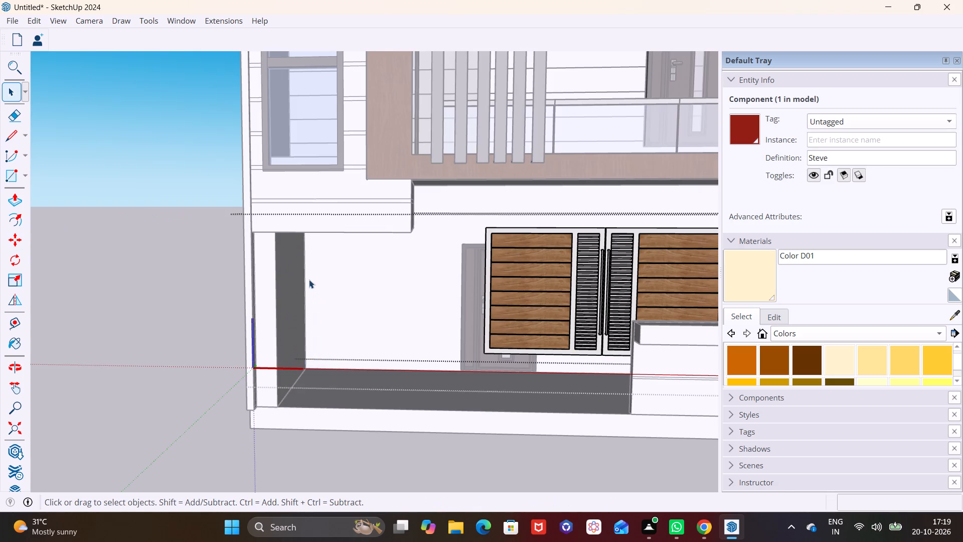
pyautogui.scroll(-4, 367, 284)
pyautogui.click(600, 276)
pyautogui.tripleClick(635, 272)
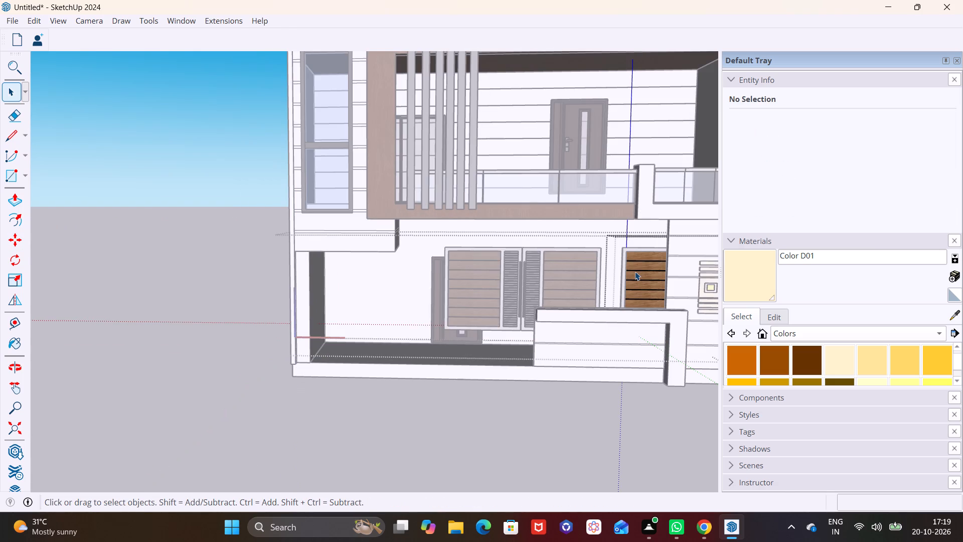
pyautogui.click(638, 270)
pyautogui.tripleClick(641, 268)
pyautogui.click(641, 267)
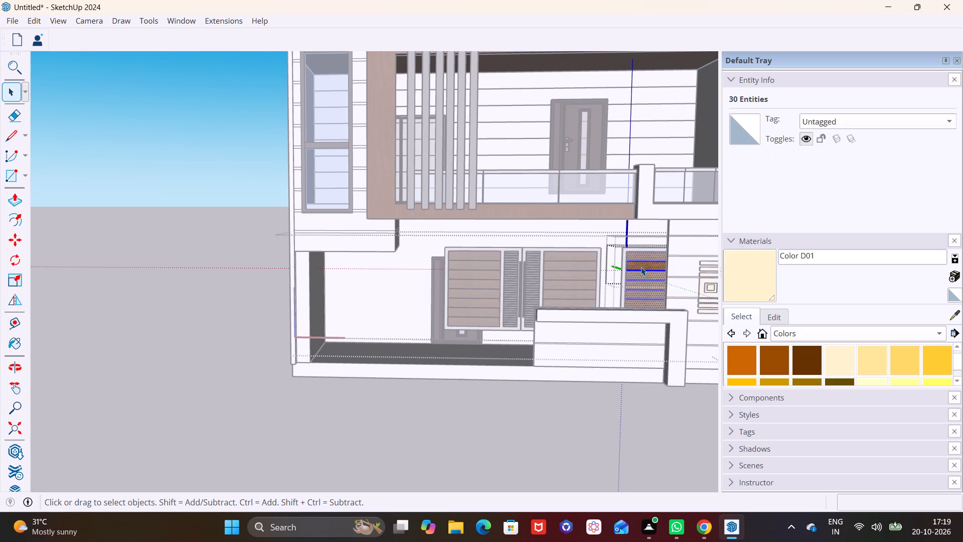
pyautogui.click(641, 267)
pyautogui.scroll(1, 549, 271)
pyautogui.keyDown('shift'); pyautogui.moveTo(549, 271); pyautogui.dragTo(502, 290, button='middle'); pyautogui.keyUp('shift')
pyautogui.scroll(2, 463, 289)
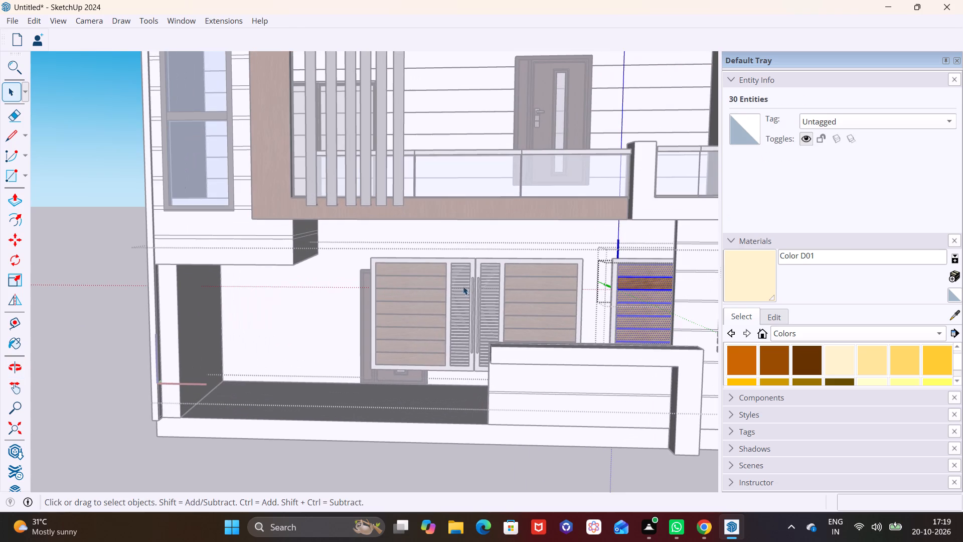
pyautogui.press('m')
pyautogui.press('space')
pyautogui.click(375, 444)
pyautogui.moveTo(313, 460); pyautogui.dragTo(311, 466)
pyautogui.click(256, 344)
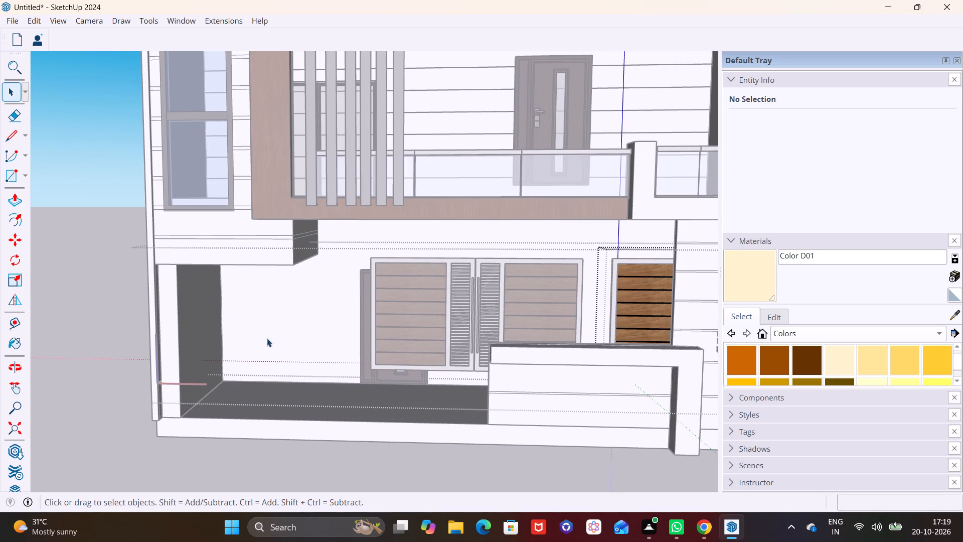
# Select both wood-slat leaves and both handles of the double gate and move them about 9' 9" towards the tower-side wall.
pyautogui.click(394, 320)
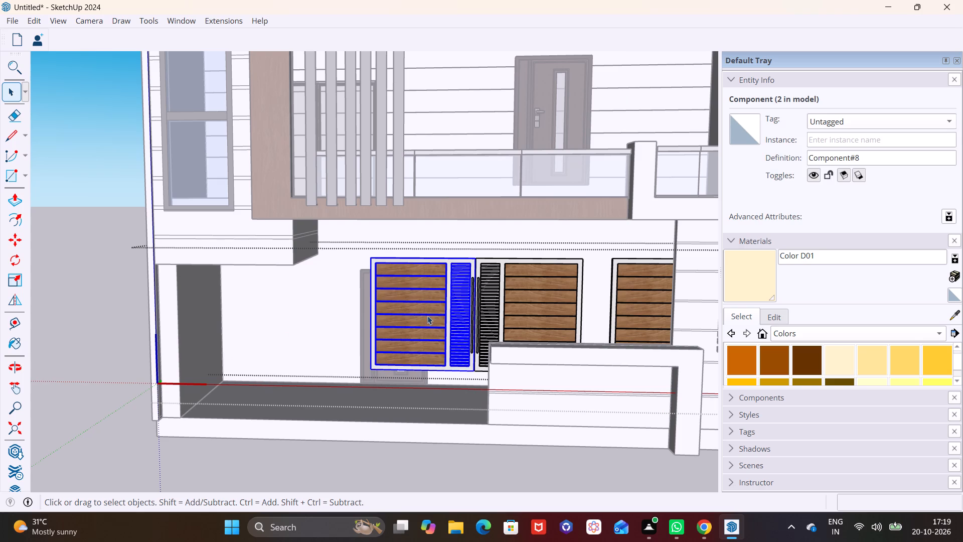
pyautogui.keyDown('ctrl'); pyautogui.click(512, 285); pyautogui.keyUp('ctrl')
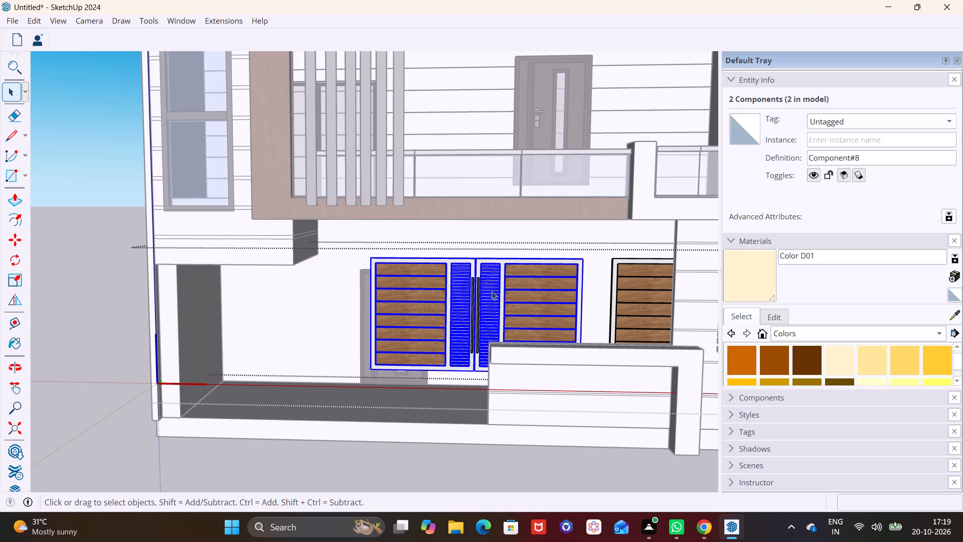
pyautogui.press('m')
pyautogui.click(372, 368)
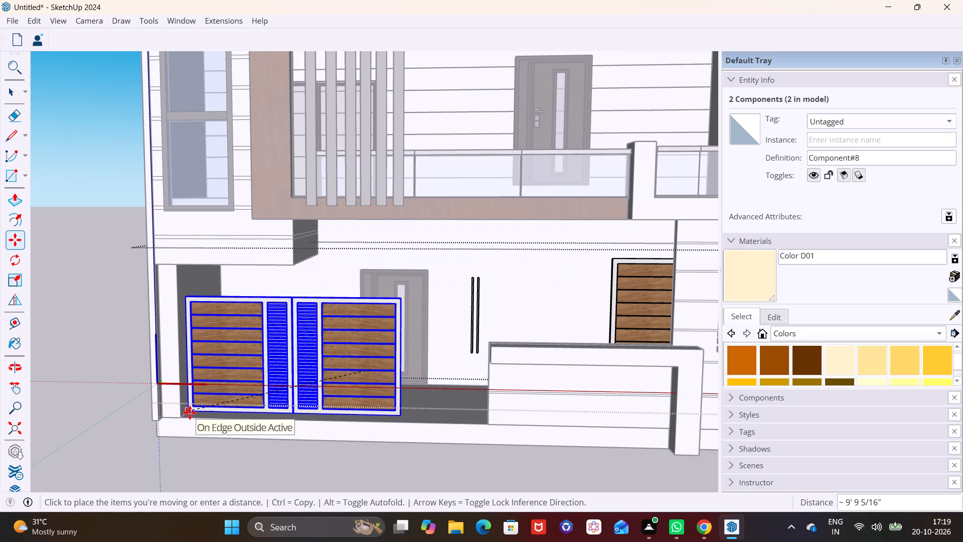
pyautogui.hotkey('ctrl', 'z')
pyautogui.scroll(5, 476, 298)
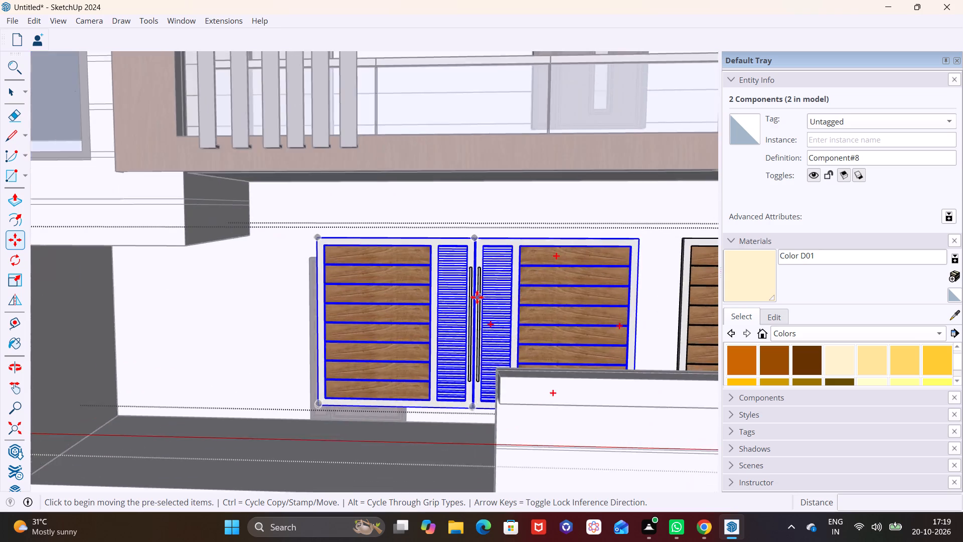
pyautogui.scroll(5, 477, 297)
pyautogui.press('space')
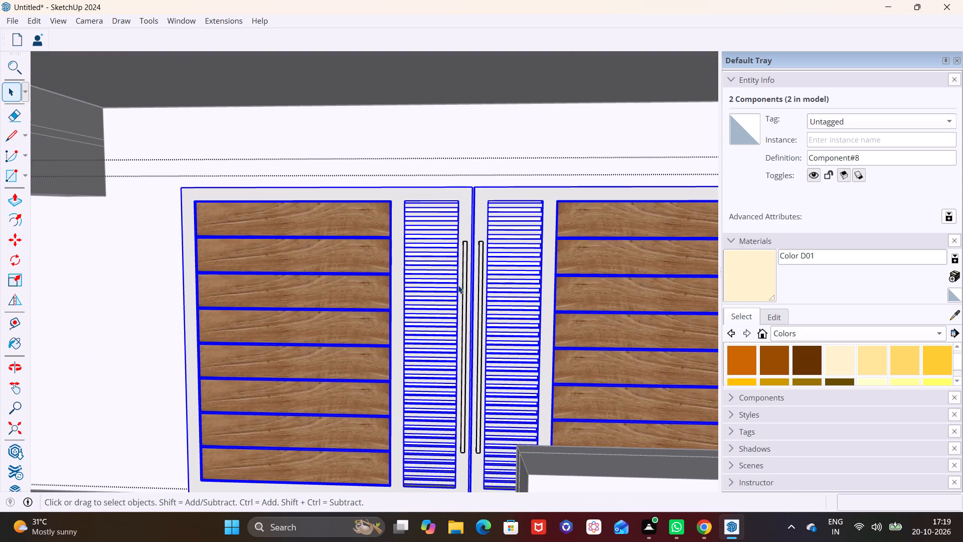
pyautogui.keyDown('ctrl'); pyautogui.click(465, 279); pyautogui.keyUp('ctrl')
pyautogui.keyDown('ctrl'); pyautogui.click(483, 271); pyautogui.keyUp('ctrl')
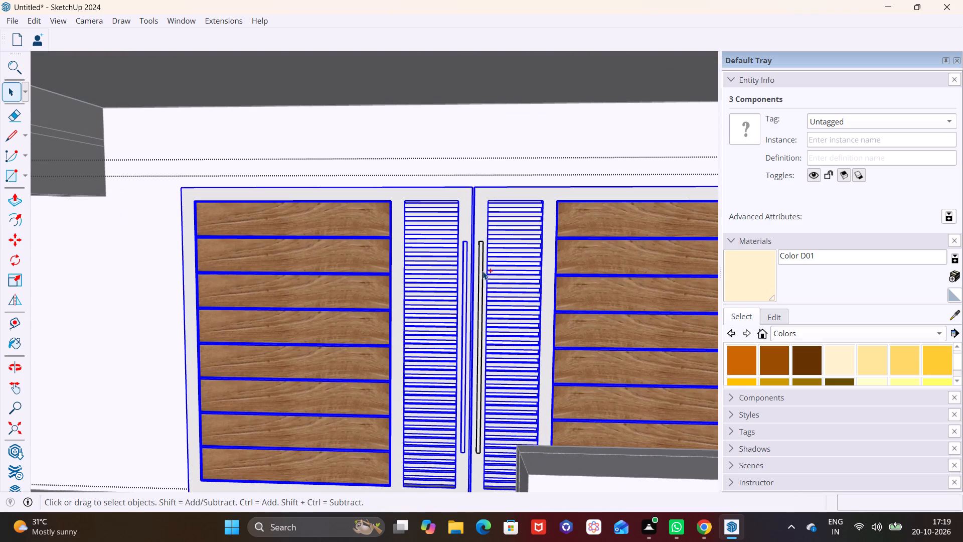
pyautogui.scroll(-8, 483, 271)
pyautogui.press('m')
pyautogui.click(624, 236)
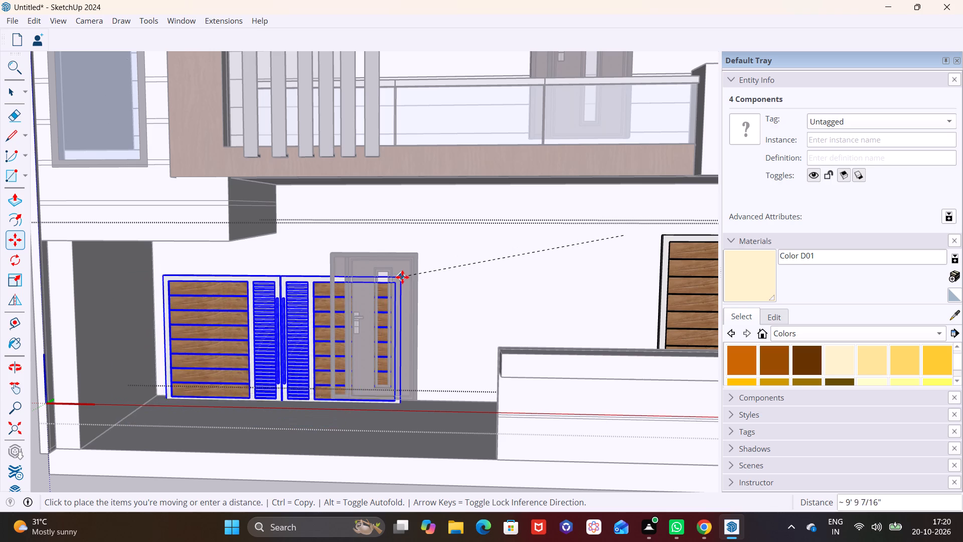
pyautogui.click(404, 277)
# Move the double gate with its handles about 7' 1" so its bottom corner sits at the porch's front tower-side corner.
pyautogui.moveTo(355, 298); pyautogui.dragTo(426, 264, button='middle')
pyautogui.keyDown('shift'); pyautogui.moveTo(242, 384); pyautogui.dragTo(328, 253, button='middle'); pyautogui.keyUp('shift')
pyautogui.moveTo(204, 274); pyautogui.dragTo(191, 318, button='middle')
pyautogui.click(209, 281)
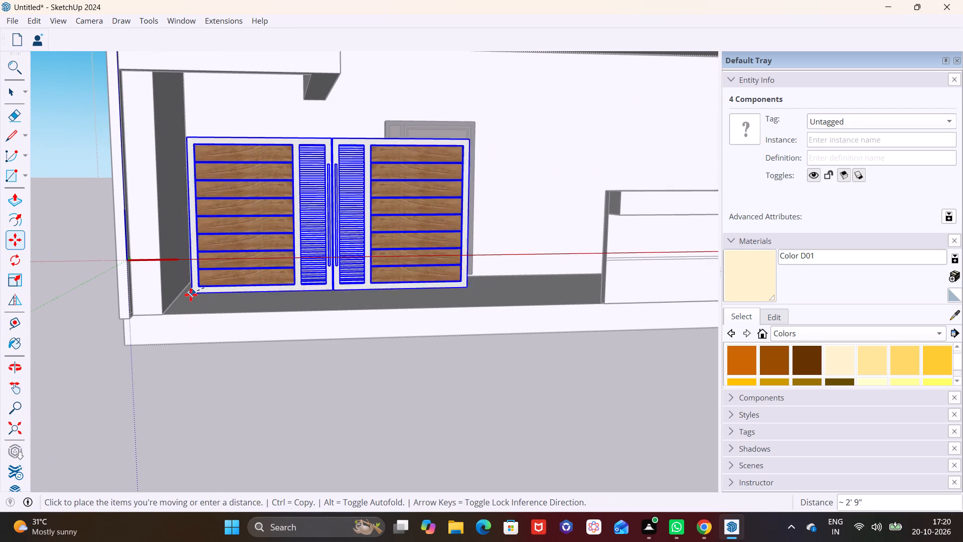
pyautogui.click(167, 313)
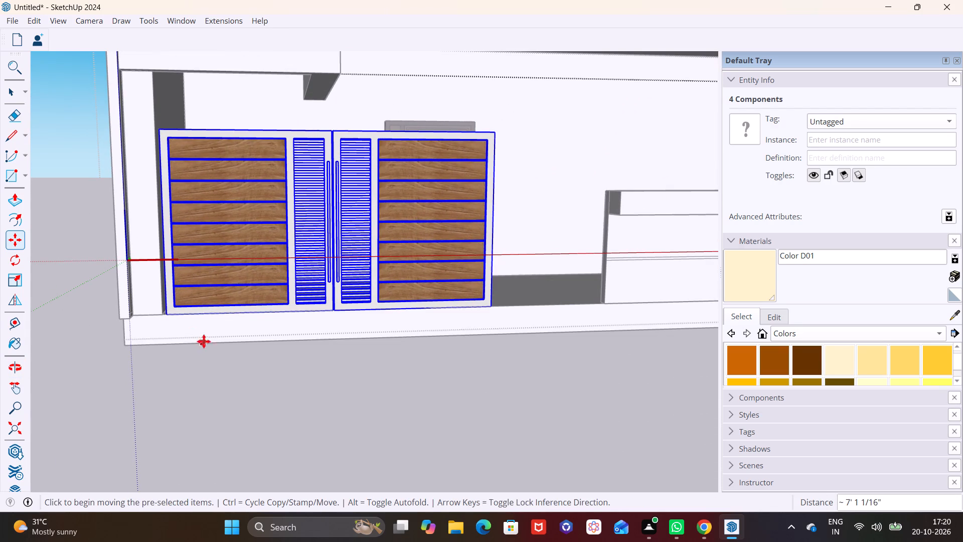
pyautogui.press('space')
pyautogui.click(232, 361)
# Delete the separate single gate's slats and frame behind the porch low wall, and leave the gate component.
pyautogui.scroll(-5, 240, 348)
pyautogui.moveTo(278, 341); pyautogui.dragTo(234, 316, button='middle')
pyautogui.click(634, 200)
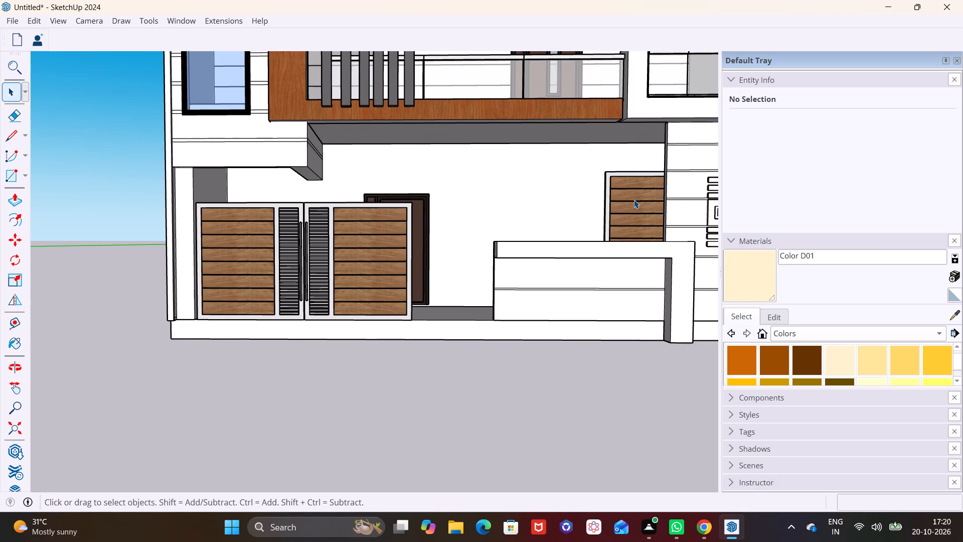
pyautogui.tripleClick(634, 200)
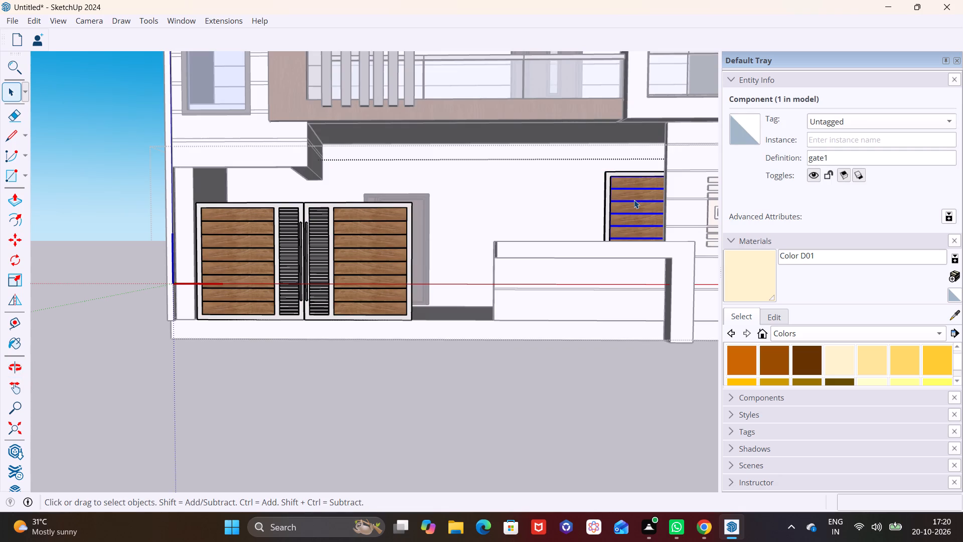
pyautogui.press('Delete')
pyautogui.click(633, 186)
pyautogui.press('Delete')
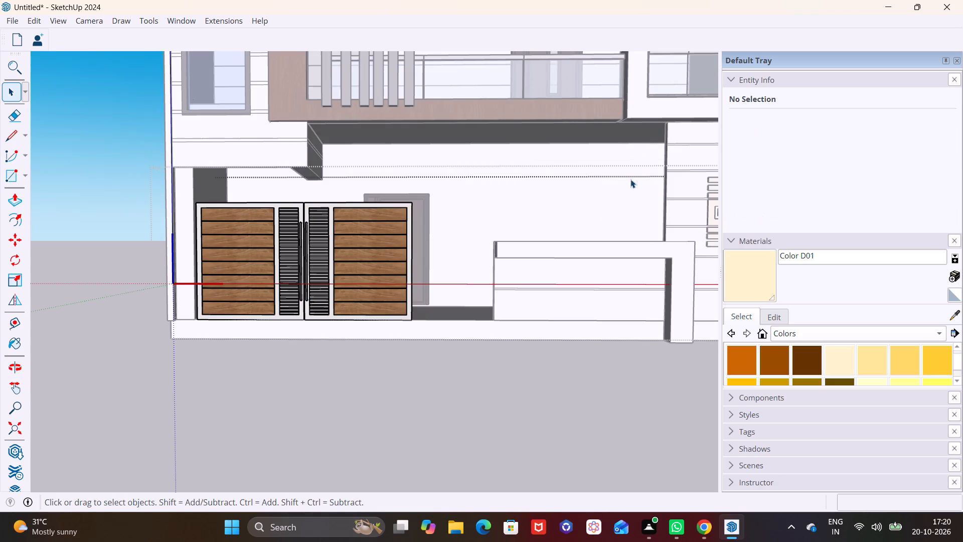
pyautogui.scroll(-6, 575, 222)
pyautogui.click(505, 330)
# Examine the double gate's placement on the porch front against the whole facade.
pyautogui.moveTo(503, 294); pyautogui.dragTo(403, 278, button='middle')
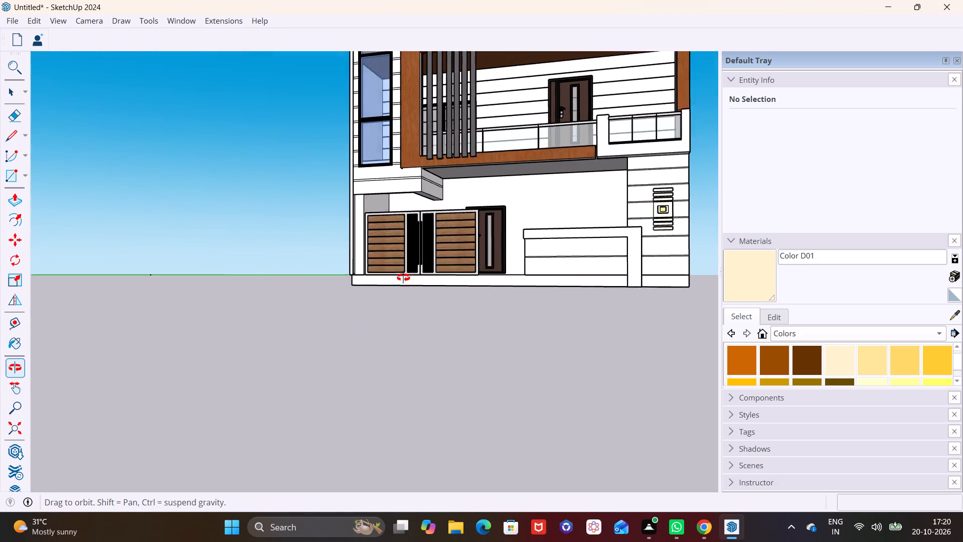
pyautogui.moveTo(403, 278); pyautogui.dragTo(304, 263, button='middle')
pyautogui.keyDown('shift'); pyautogui.moveTo(177, 326); pyautogui.dragTo(171, 424, button='middle'); pyautogui.keyUp('shift')
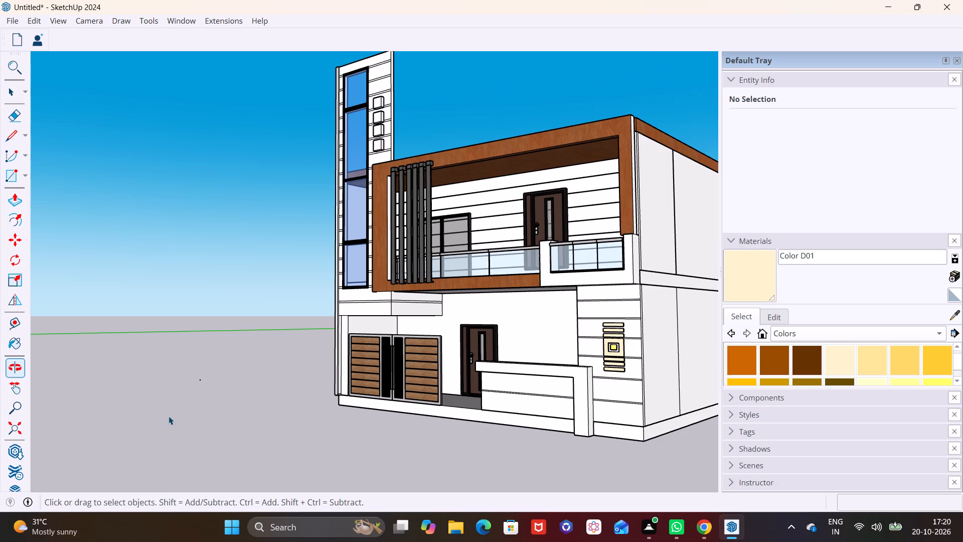
pyautogui.moveTo(426, 385); pyautogui.dragTo(578, 377, button='middle')
pyautogui.scroll(6, 339, 316)
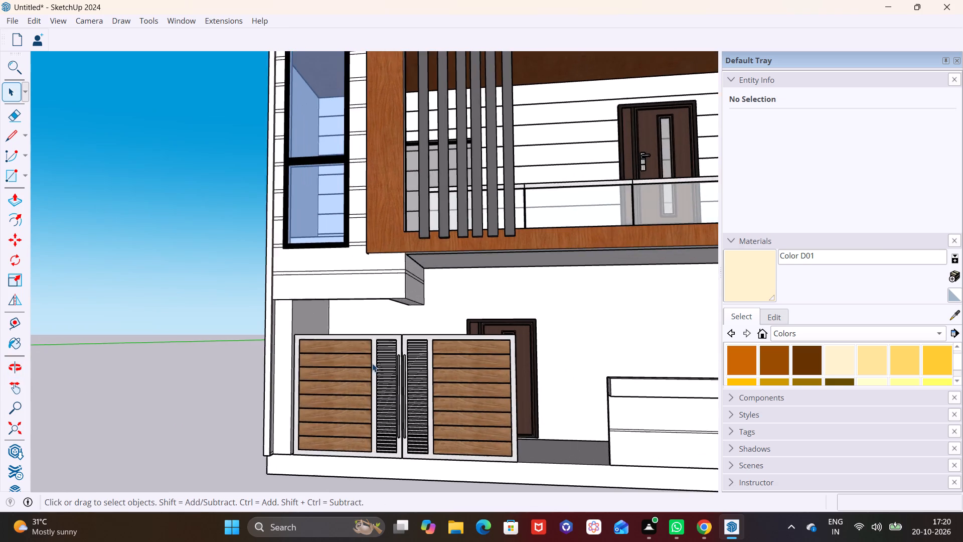
pyautogui.scroll(1, 372, 363)
pyautogui.moveTo(372, 368); pyautogui.dragTo(378, 406, button='middle')
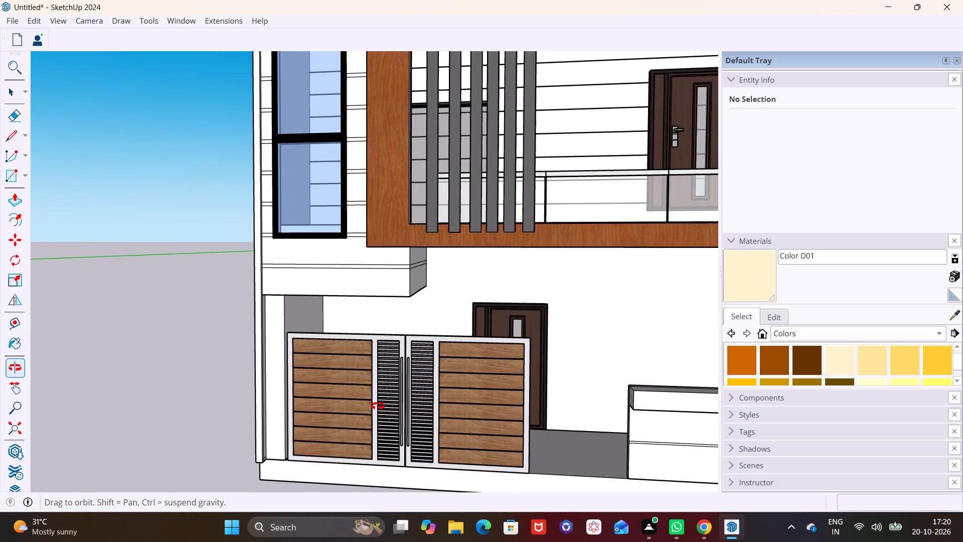
pyautogui.moveTo(378, 406); pyautogui.dragTo(378, 423, button='middle')
pyautogui.keyDown('shift'); pyautogui.moveTo(379, 413); pyautogui.dragTo(282, 404, button='middle'); pyautogui.keyUp('shift')
pyautogui.scroll(-2, 234, 393)
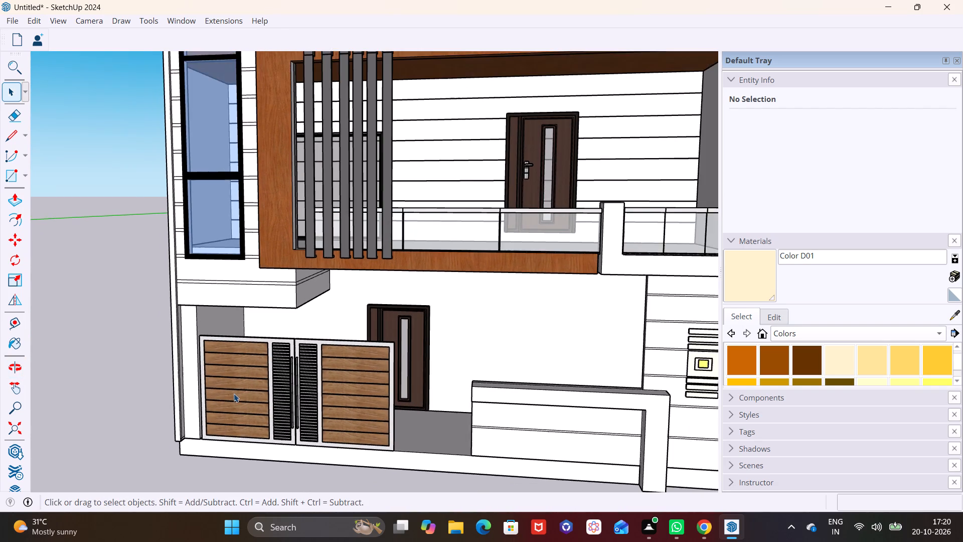
pyautogui.keyDown('shift'); pyautogui.moveTo(234, 393); pyautogui.dragTo(291, 387, button='middle'); pyautogui.keyUp('shift')
# Move the double gate about 3' along the porch's front edge, away from the tower-side wall towards the low wall.
pyautogui.keyDown('shift'); pyautogui.scroll(1, 291, 387); pyautogui.keyUp('shift')
pyautogui.click(416, 408)
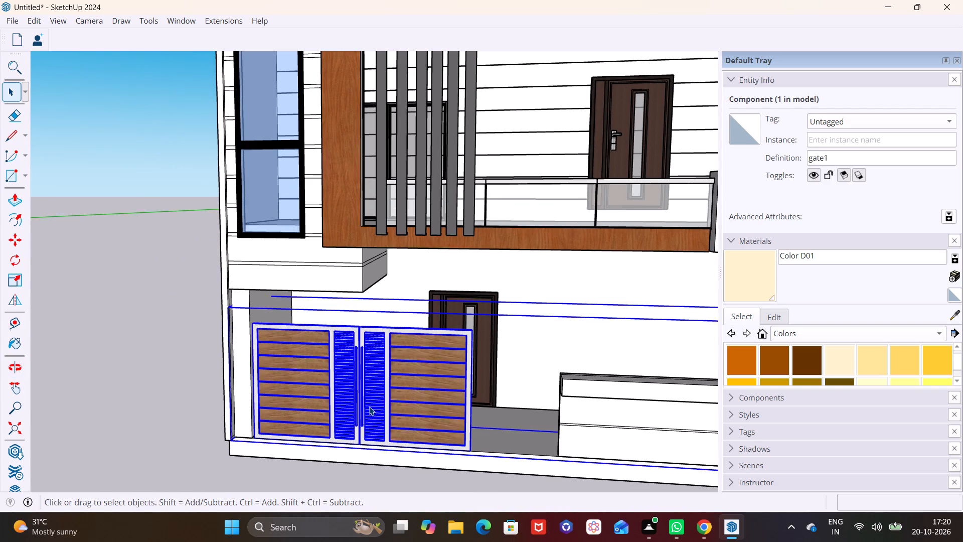
pyautogui.press('m')
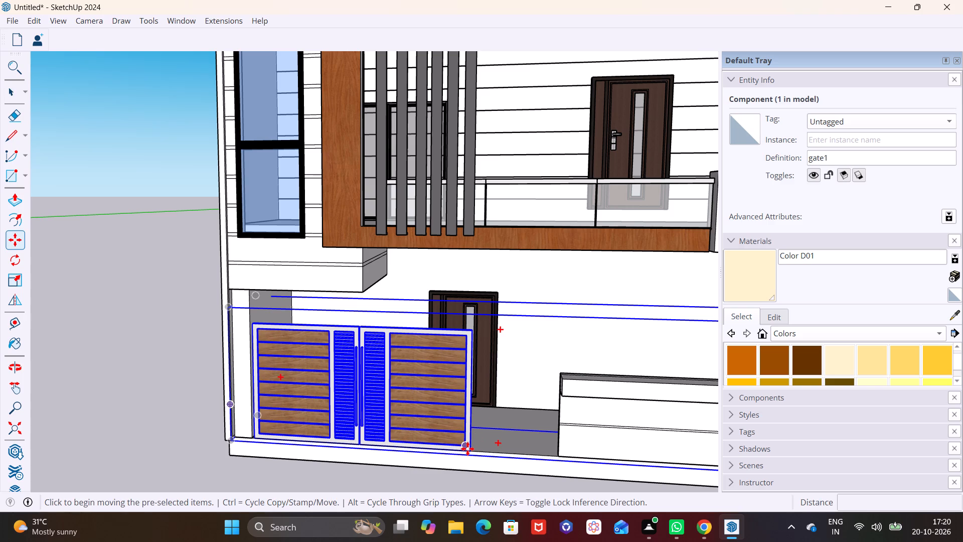
pyautogui.click(467, 449)
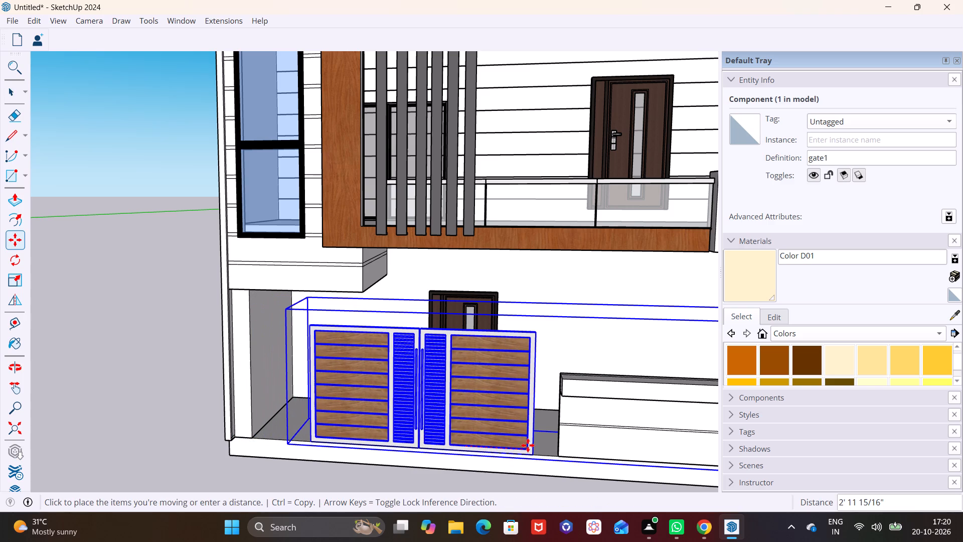
pyautogui.click(528, 445)
pyautogui.press('space')
pyautogui.click(354, 482)
# Examine the gate's position and the opening between it and the tower-side wall from several angles.
pyautogui.scroll(-3, 349, 430)
pyautogui.moveTo(348, 409); pyautogui.dragTo(288, 362, button='middle')
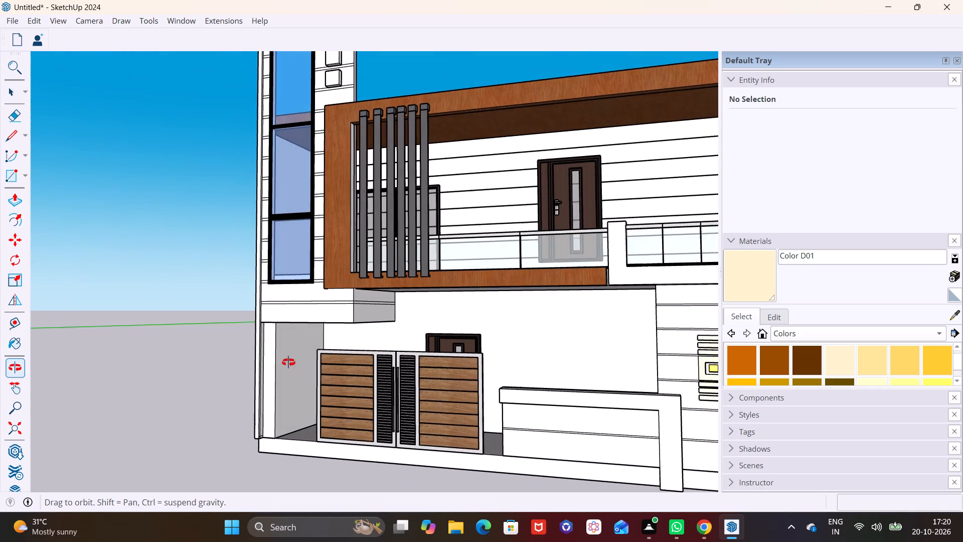
pyautogui.moveTo(288, 362); pyautogui.dragTo(346, 333, button='middle')
pyautogui.keyDown('shift'); pyautogui.moveTo(422, 365); pyautogui.dragTo(333, 305, button='middle'); pyautogui.keyUp('shift')
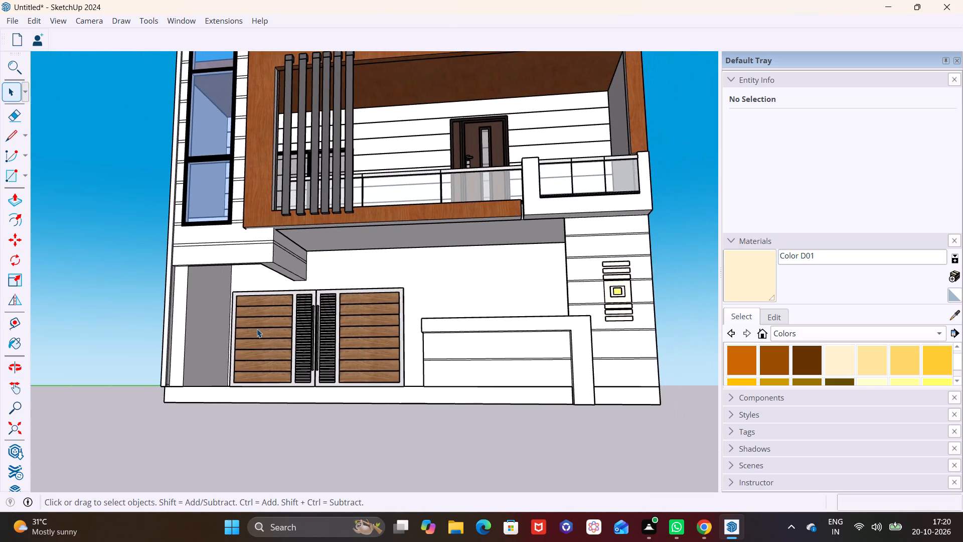
pyautogui.moveTo(246, 335); pyautogui.dragTo(356, 362, button='middle')
pyautogui.moveTo(204, 375); pyautogui.dragTo(148, 430, button='middle')
pyautogui.moveTo(198, 350); pyautogui.dragTo(145, 352, button='middle')
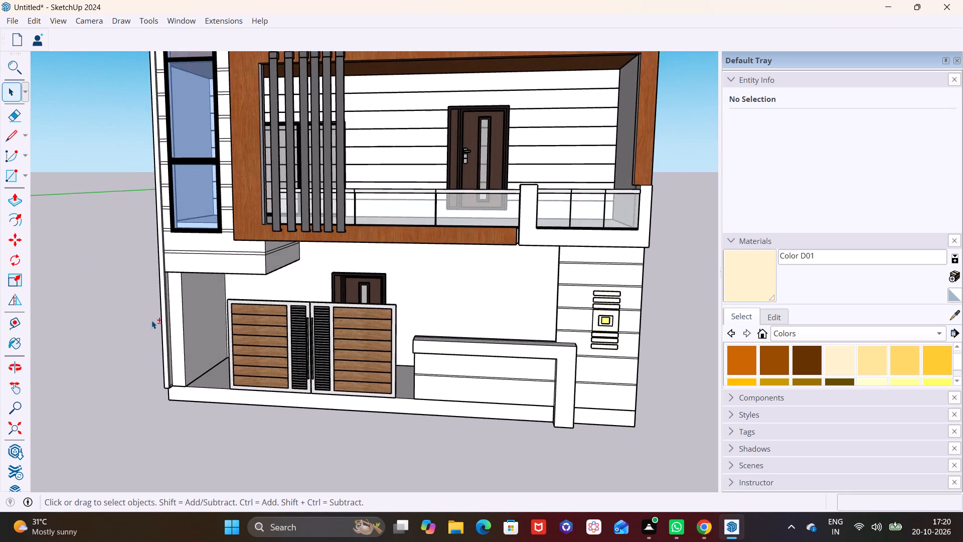
pyautogui.keyDown('shift'); pyautogui.moveTo(151, 320); pyautogui.dragTo(323, 348, button='middle'); pyautogui.keyUp('shift')
pyautogui.keyDown('shift'); pyautogui.scroll(1, 322, 348); pyautogui.keyUp('shift')
pyautogui.moveTo(283, 348); pyautogui.dragTo(247, 333, button='middle')
pyautogui.scroll(1, 333, 373)
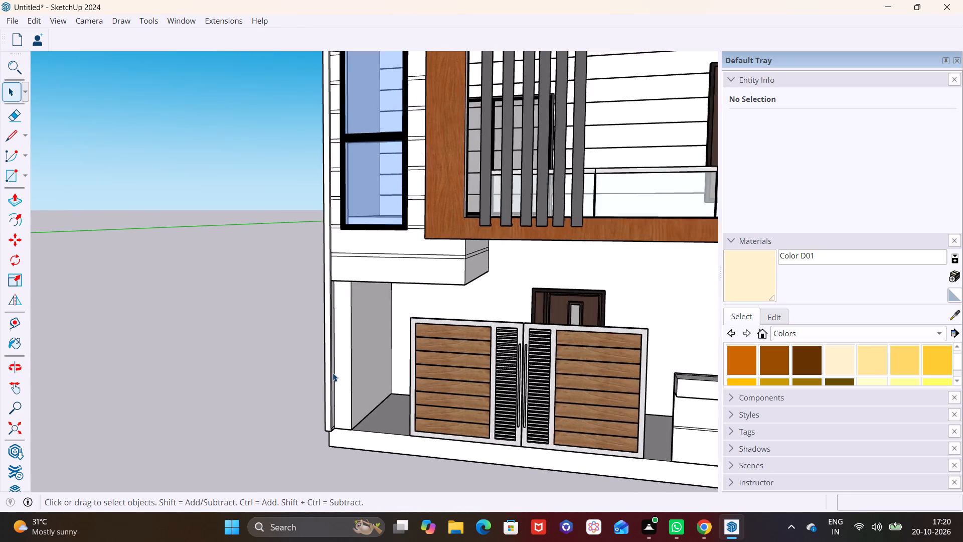
pyautogui.scroll(3, 333, 373)
pyautogui.keyDown('shift'); pyautogui.moveTo(352, 392); pyautogui.dragTo(307, 307, button='middle'); pyautogui.keyUp('shift')
pyautogui.scroll(2, 306, 350)
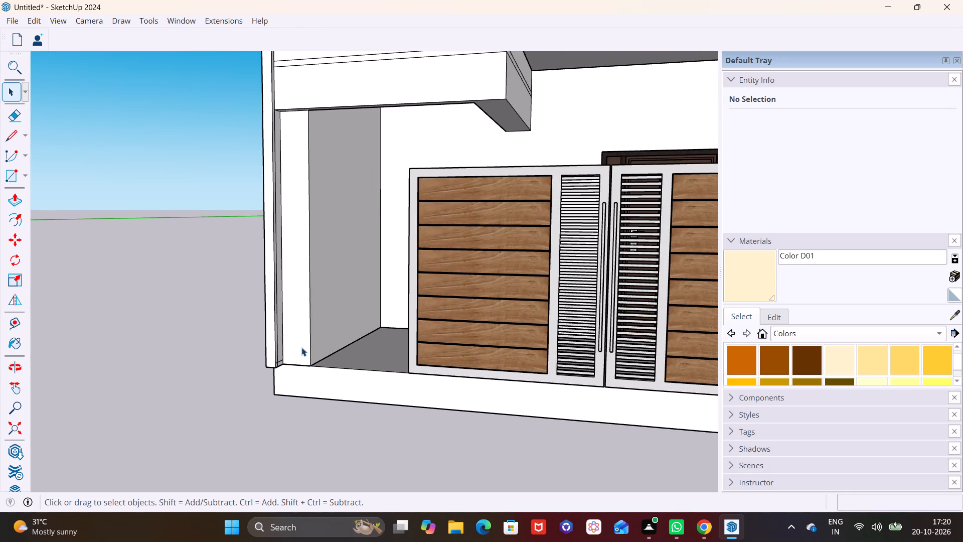
pyautogui.scroll(1, 301, 347)
pyautogui.scroll(-3, 298, 343)
pyautogui.keyDown('shift'); pyautogui.moveTo(301, 341); pyautogui.dragTo(240, 431, button='middle'); pyautogui.keyUp('shift')
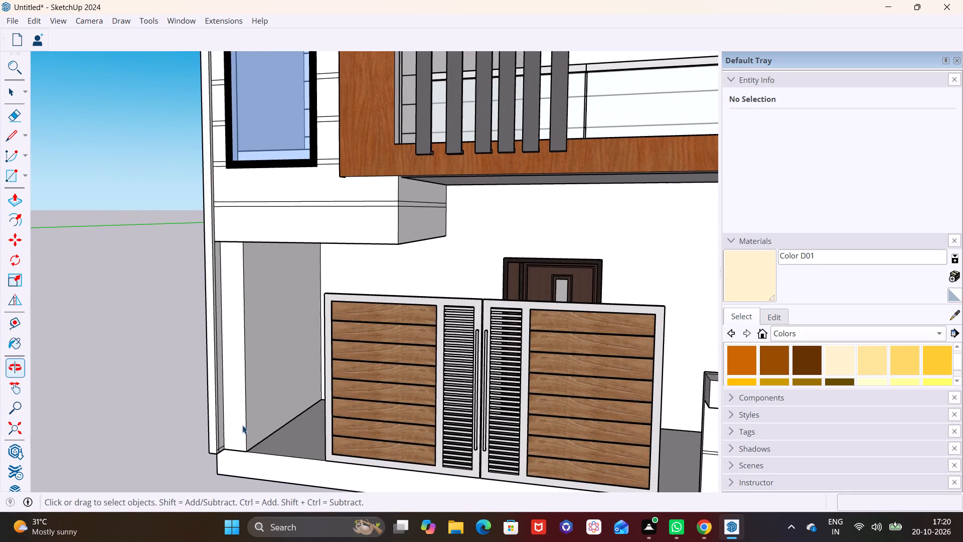
pyautogui.scroll(-3, 316, 307)
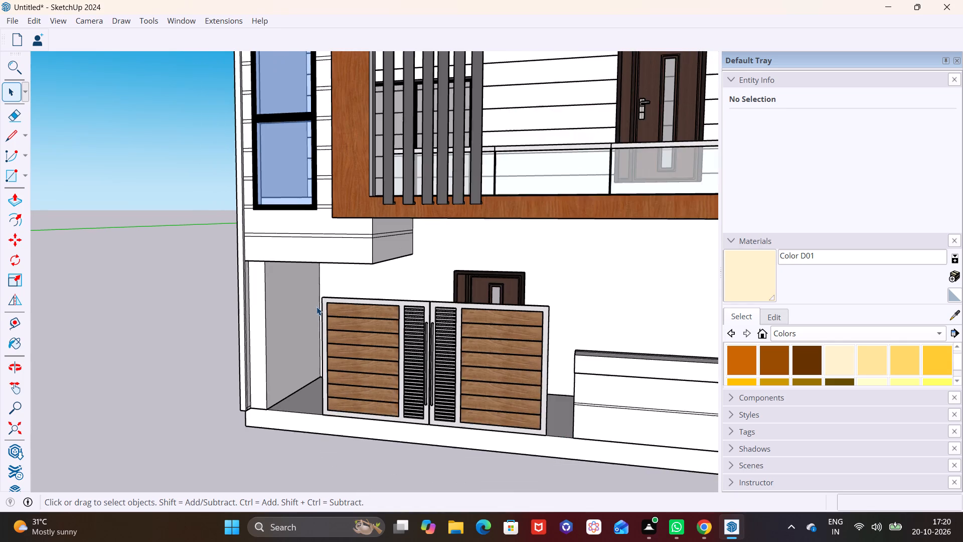
pyautogui.scroll(-1, 316, 314)
pyautogui.click(327, 365)
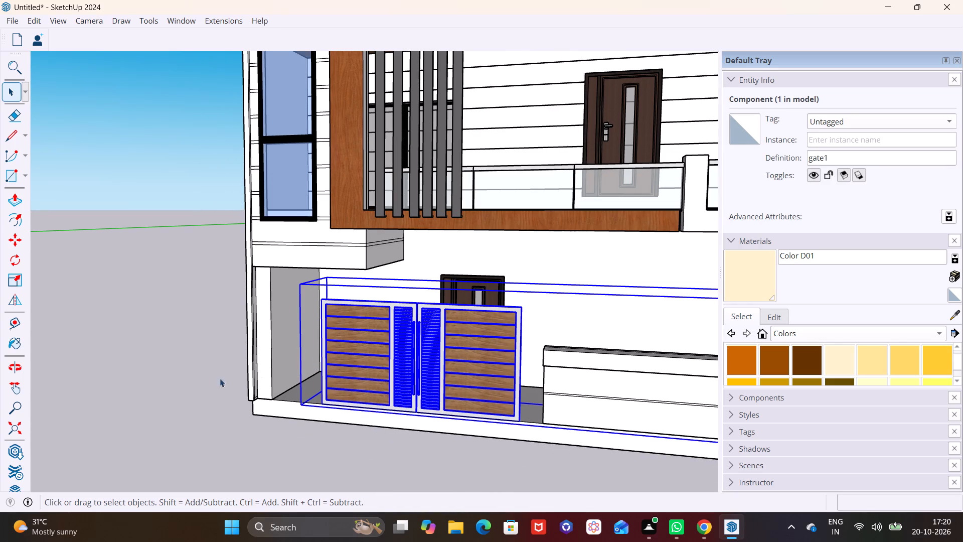
pyautogui.click(206, 403)
# Draw a rectangle about 6 1/8" by 5 1/8" on the porch floor at the front corner of the tower-side wall.
pyautogui.click(27, 175)
pyautogui.click(30, 190)
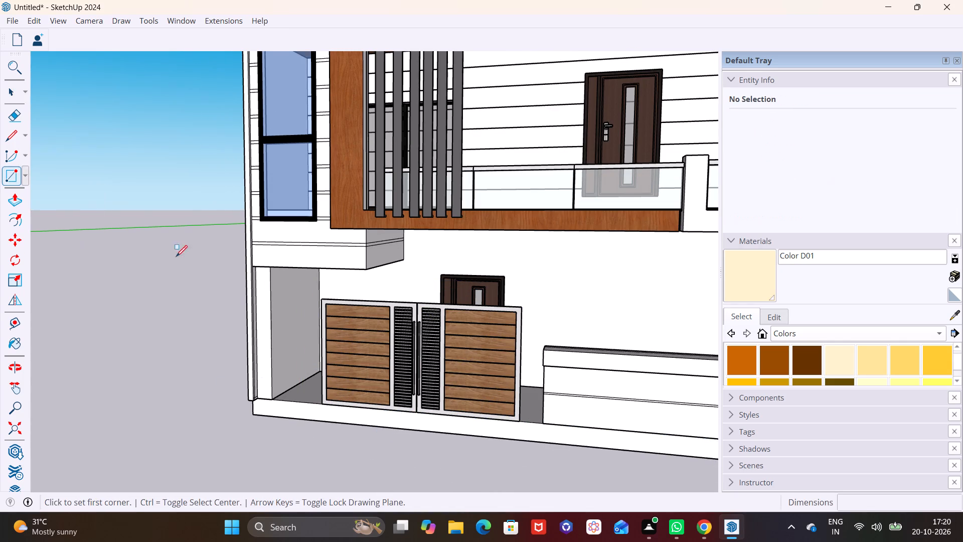
pyautogui.moveTo(328, 301); pyautogui.dragTo(324, 397, button='middle')
pyautogui.scroll(-1, 324, 397)
pyautogui.scroll(15, 289, 369)
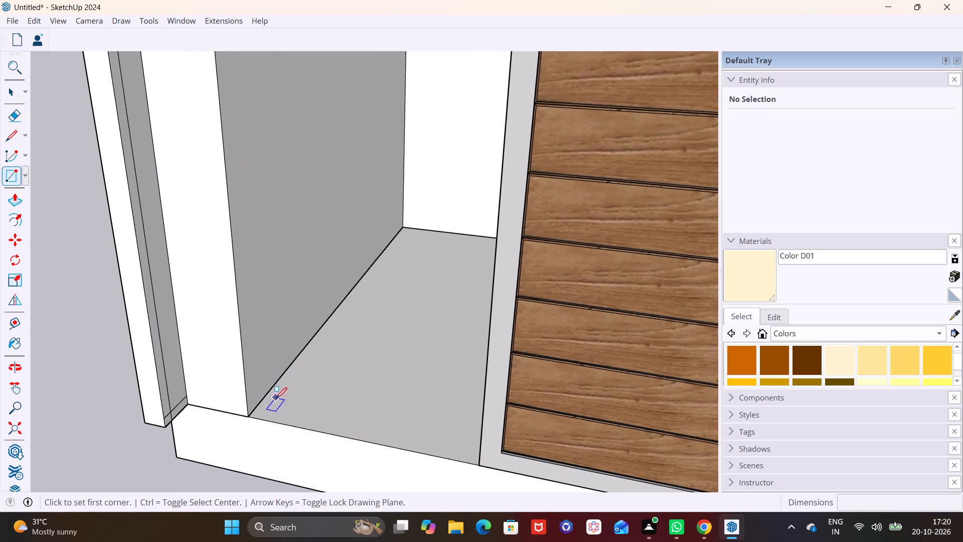
pyautogui.click(264, 400)
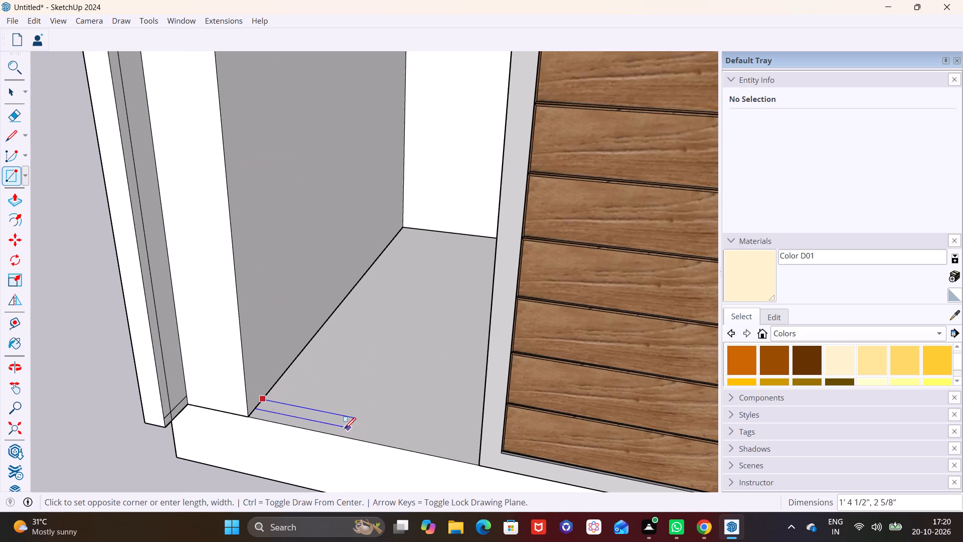
pyautogui.click(283, 424)
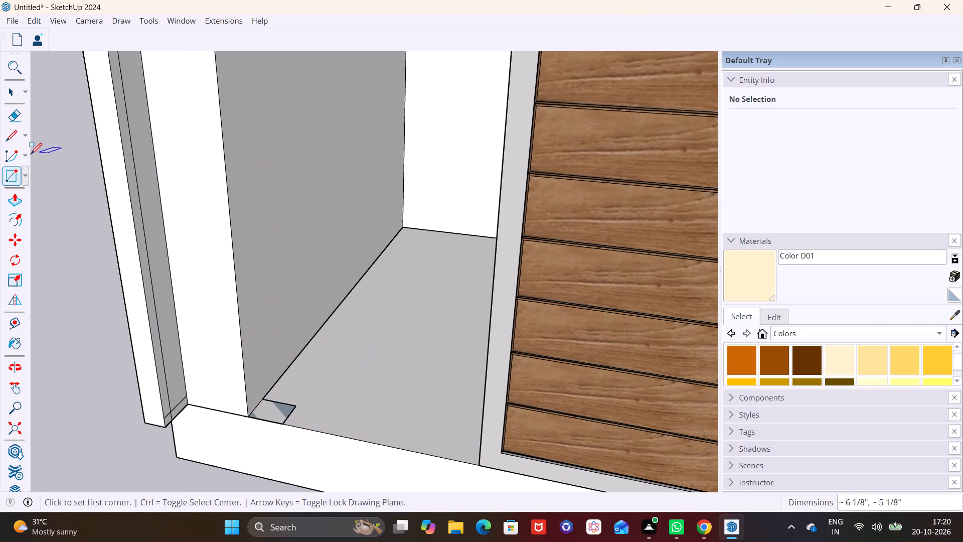
# Extrude the small floor rectangle upward into a post taller than the gate, against the tower-side wall.
pyautogui.click(6, 96)
pyautogui.click(268, 404)
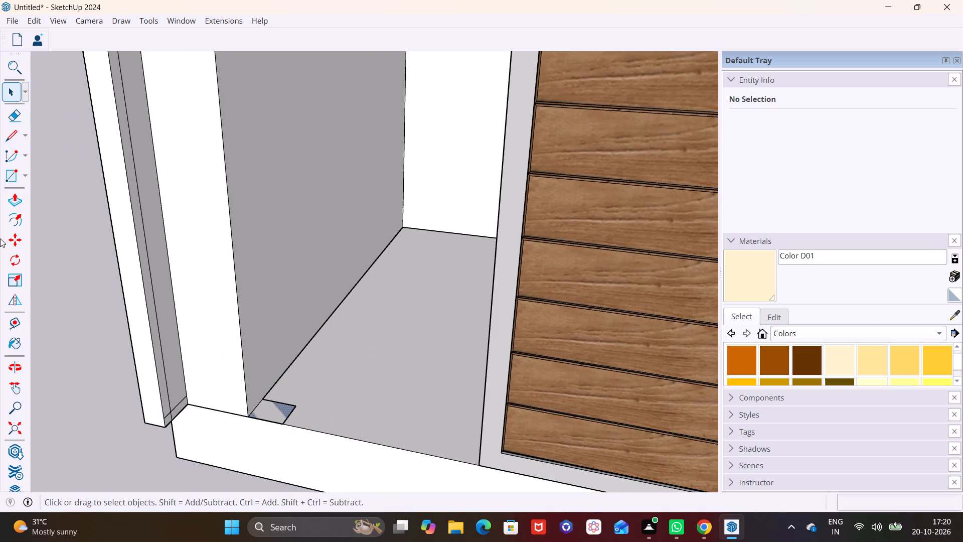
pyautogui.click(14, 204)
pyautogui.click(269, 417)
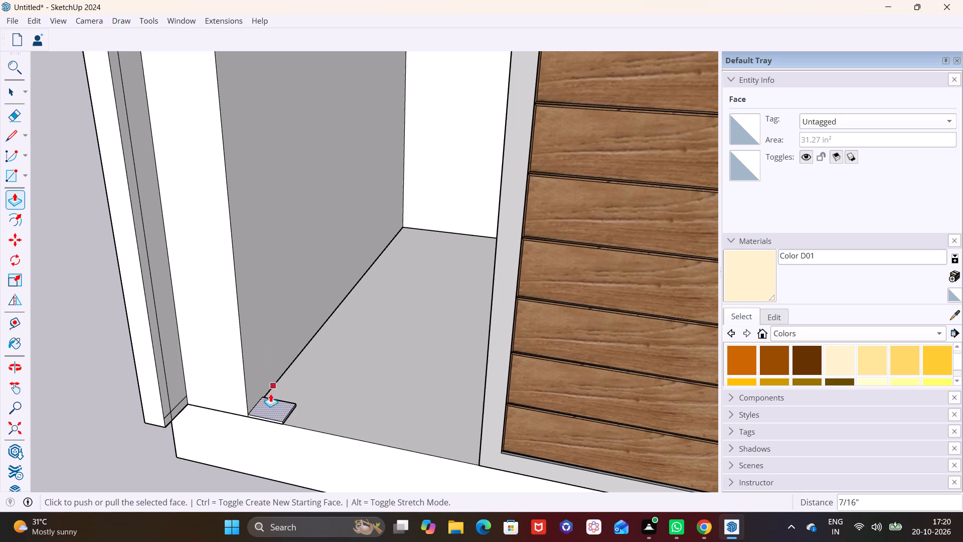
pyautogui.click(272, 412)
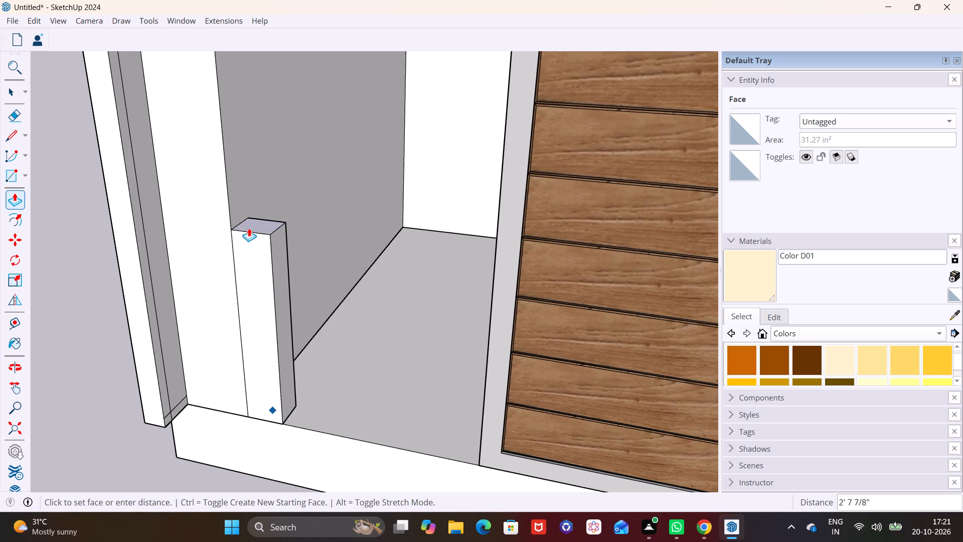
pyautogui.scroll(-4, 269, 195)
pyautogui.keyDown('shift'); pyautogui.moveTo(269, 135); pyautogui.dragTo(269, 272, button='middle'); pyautogui.keyUp('shift')
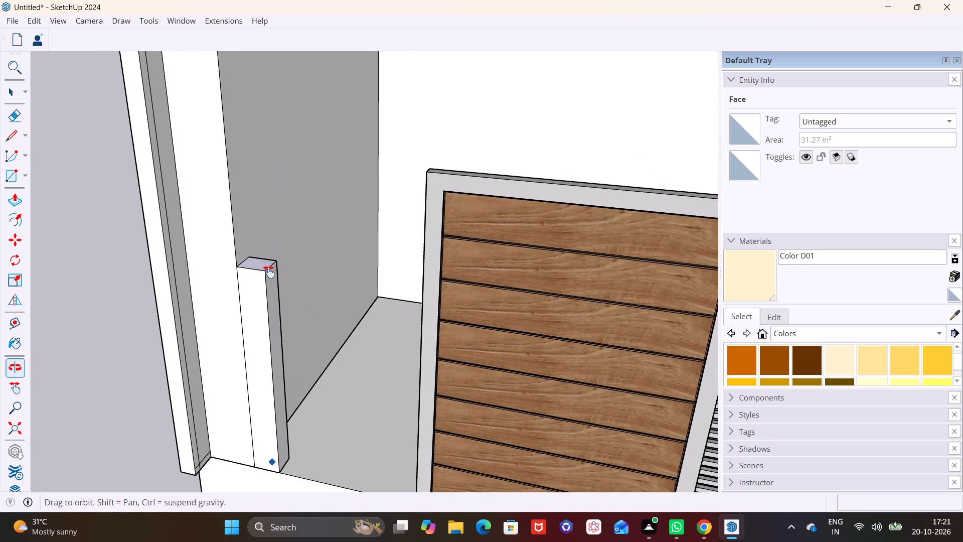
pyautogui.keyDown('shift'); pyautogui.moveTo(269, 272); pyautogui.dragTo(269, 274, button='middle'); pyautogui.keyUp('shift')
pyautogui.click(261, 139)
pyautogui.press('space')
# Push/pull a narrow vertical face near the new post by about 2 11/16".
pyautogui.moveTo(278, 226); pyautogui.dragTo(186, 246, button='middle')
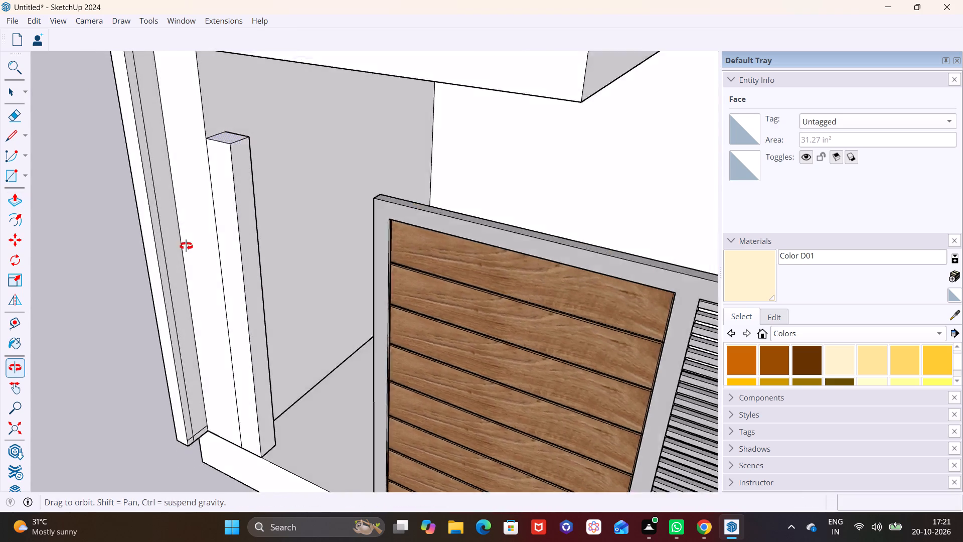
pyautogui.moveTo(186, 246); pyautogui.dragTo(108, 250, button='middle')
pyautogui.scroll(11, 222, 178)
pyautogui.moveTo(296, 176); pyautogui.dragTo(73, 202, button='middle')
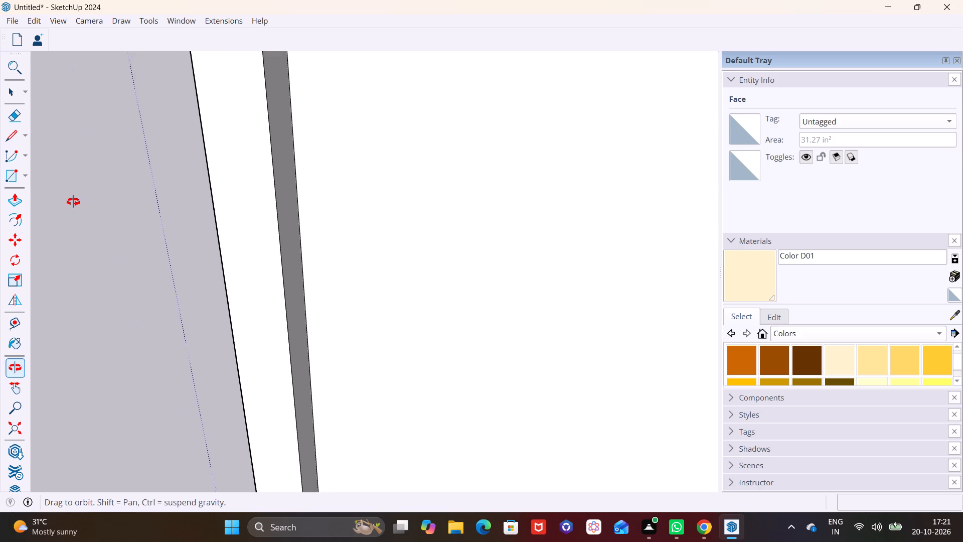
pyautogui.moveTo(73, 202); pyautogui.dragTo(39, 202, button='middle')
pyautogui.click(301, 199)
pyautogui.click(6, 195)
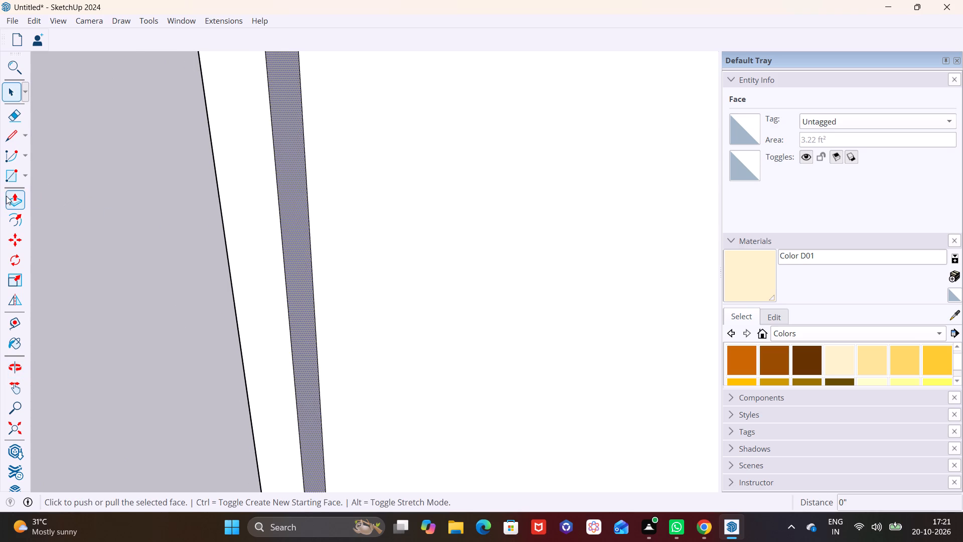
pyautogui.click(302, 253)
pyautogui.click(297, 259)
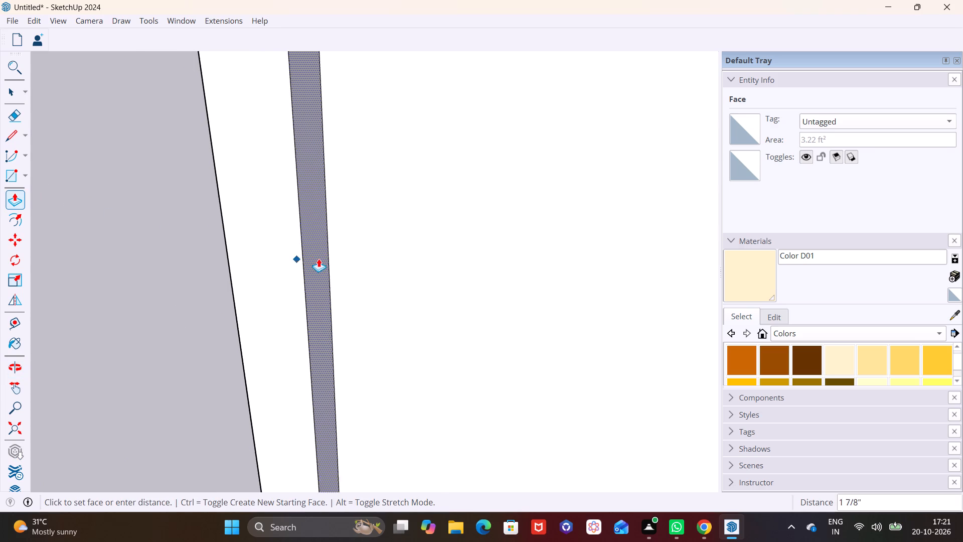
pyautogui.click(327, 258)
# Bring the whole facade back into view and examine the new post beside the double gate.
pyautogui.scroll(-20, 314, 278)
pyautogui.scroll(-5, 314, 278)
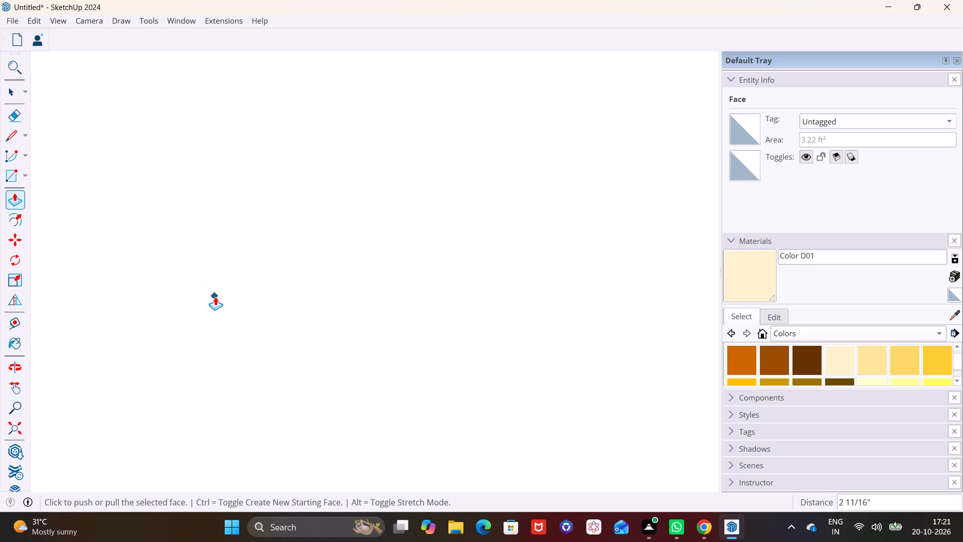
pyautogui.scroll(-5, 215, 297)
pyautogui.scroll(-9, 275, 301)
pyautogui.scroll(-11, 2, 536)
pyautogui.scroll(-20, 30, 521)
pyautogui.scroll(-20, 30, 521)
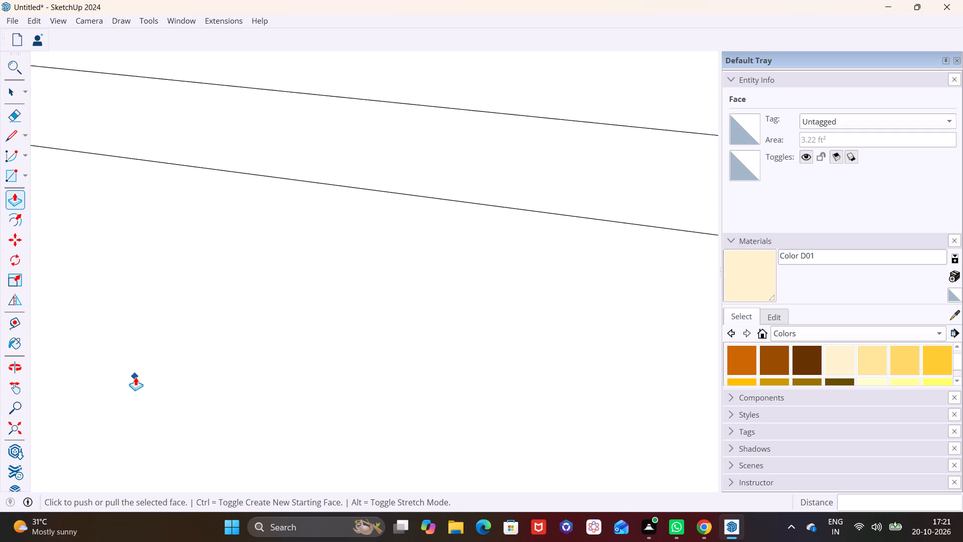
pyautogui.scroll(-20, 135, 377)
pyautogui.scroll(-20, 135, 377)
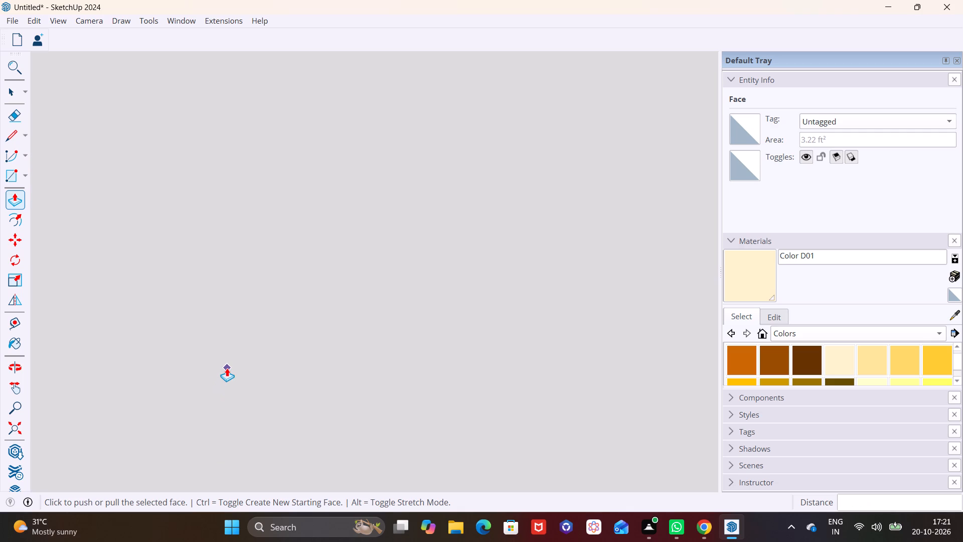
pyautogui.scroll(-20, 227, 368)
pyautogui.scroll(-20, 227, 368)
pyautogui.scroll(-20, 238, 358)
pyautogui.scroll(-20, 238, 358)
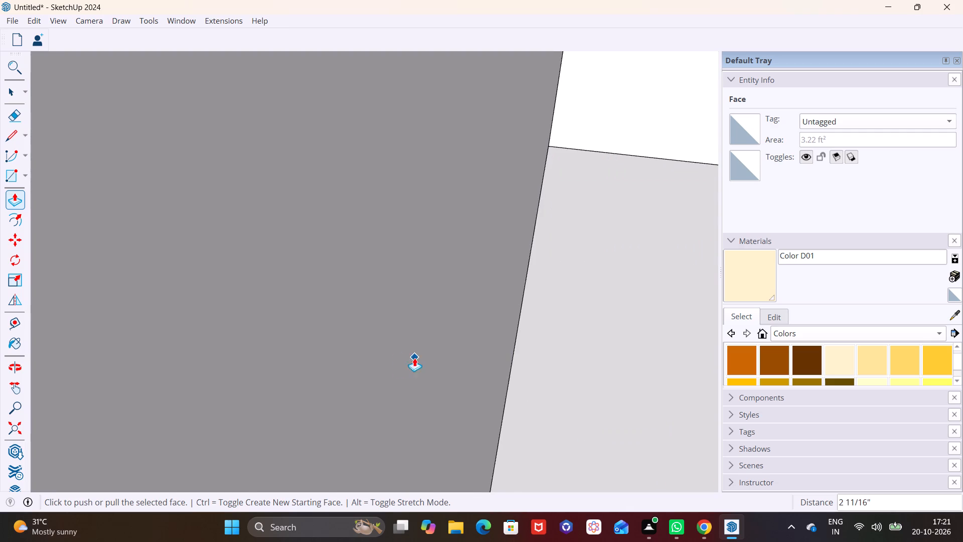
pyautogui.scroll(-20, 414, 358)
pyautogui.scroll(-19, 414, 358)
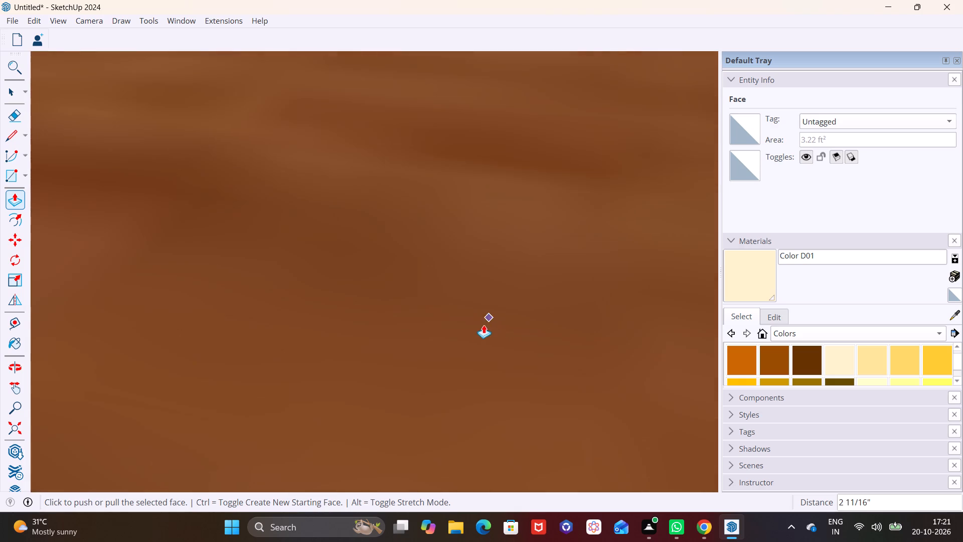
pyautogui.scroll(-20, 484, 325)
pyautogui.scroll(-19, 484, 325)
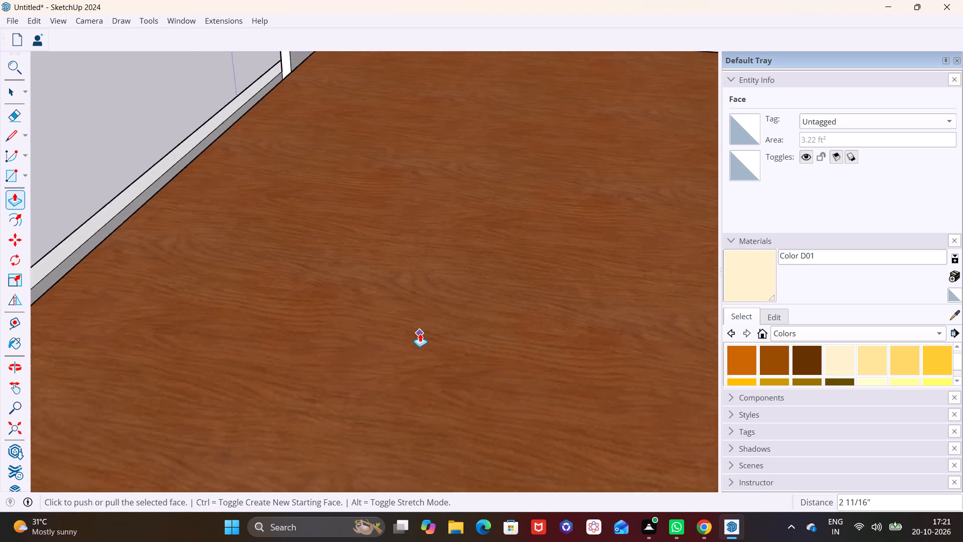
pyautogui.scroll(-20, 420, 333)
pyautogui.scroll(-5, 420, 333)
pyautogui.moveTo(413, 391); pyautogui.dragTo(674, 373, button='middle')
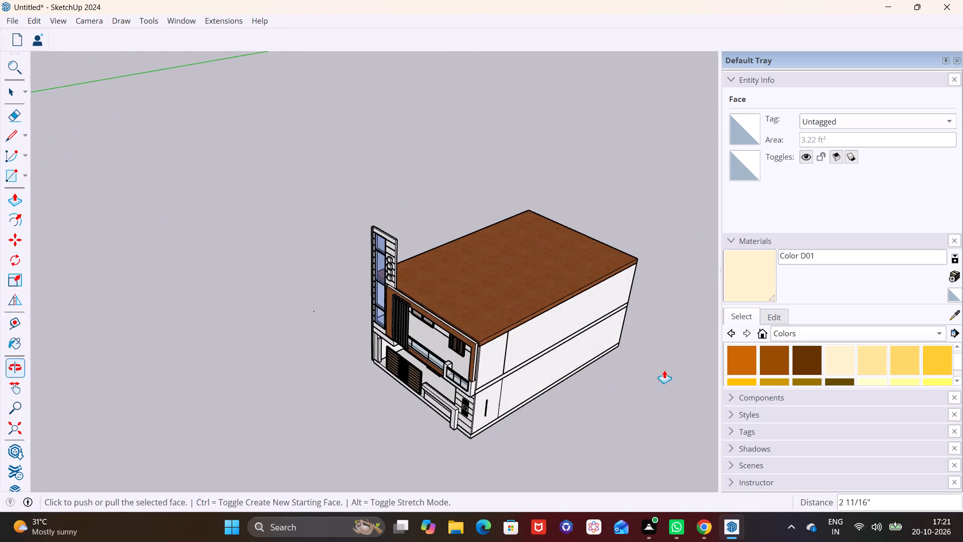
pyautogui.scroll(8, 454, 364)
pyautogui.moveTo(388, 354); pyautogui.dragTo(456, 327, button='middle')
pyautogui.keyDown('shift'); pyautogui.scroll(1, 455, 328); pyautogui.keyUp('shift')
pyautogui.moveTo(347, 360); pyautogui.dragTo(577, 317, button='middle')
pyautogui.scroll(2, 305, 337)
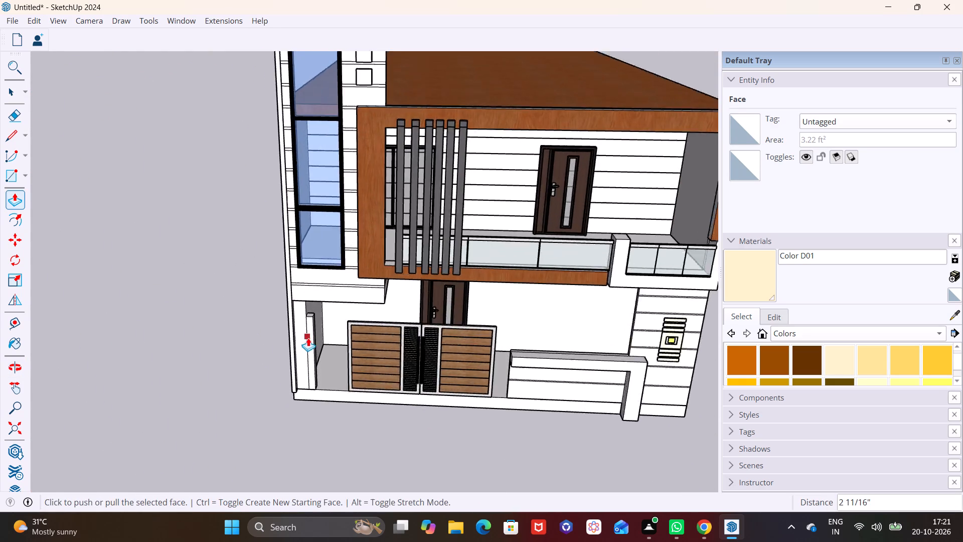
pyautogui.scroll(5, 308, 338)
pyautogui.moveTo(394, 354); pyautogui.dragTo(283, 422, button='middle')
pyautogui.moveTo(323, 395); pyautogui.dragTo(311, 315, button='middle')
pyautogui.keyDown('shift'); pyautogui.moveTo(327, 428); pyautogui.dragTo(304, 307, button='middle'); pyautogui.keyUp('shift')
pyautogui.scroll(6, 151, 328)
pyautogui.moveTo(154, 333); pyautogui.dragTo(93, 340, button='middle')
# Widen the post by pulling its gate-side face about 6" towards the double gate.
pyautogui.press('space')
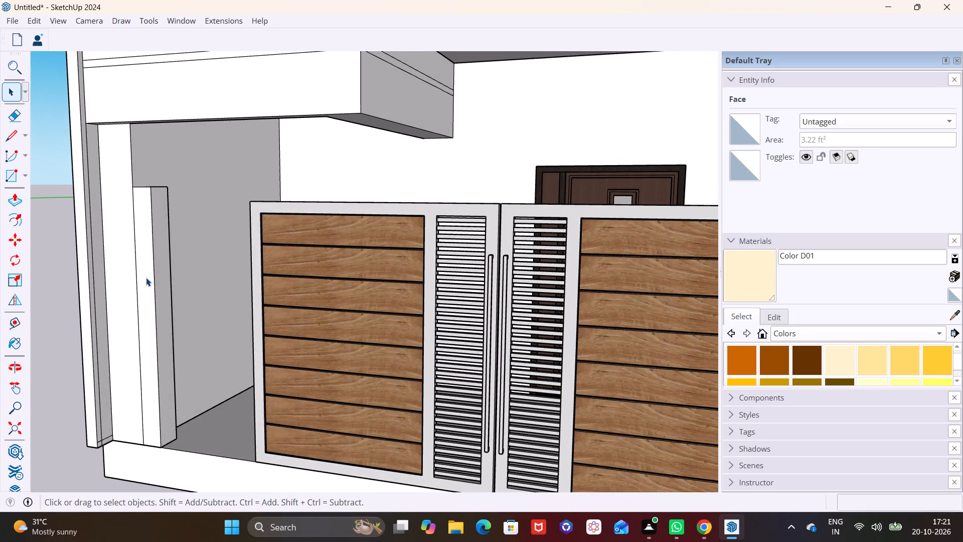
pyautogui.click(167, 276)
pyautogui.click(17, 208)
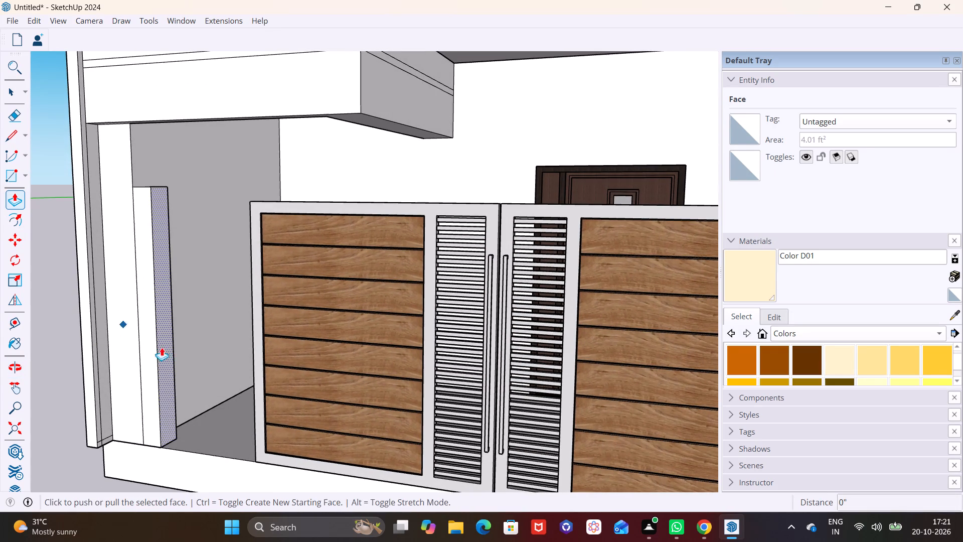
pyautogui.click(165, 367)
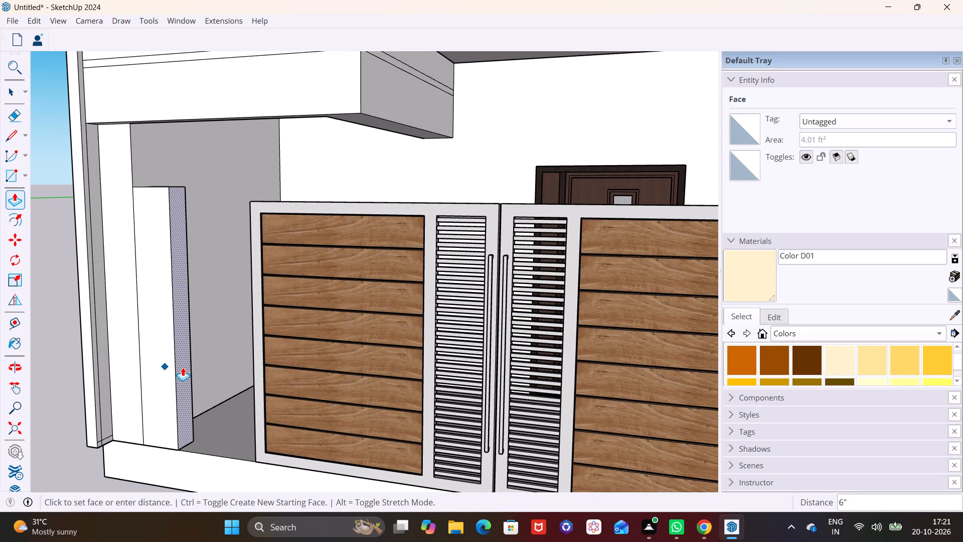
pyautogui.click(183, 367)
pyautogui.scroll(-3, 369, 388)
pyautogui.press('space')
# Scale the double gate's height down to about 0.79.
pyautogui.moveTo(361, 388); pyautogui.dragTo(318, 394, button='middle')
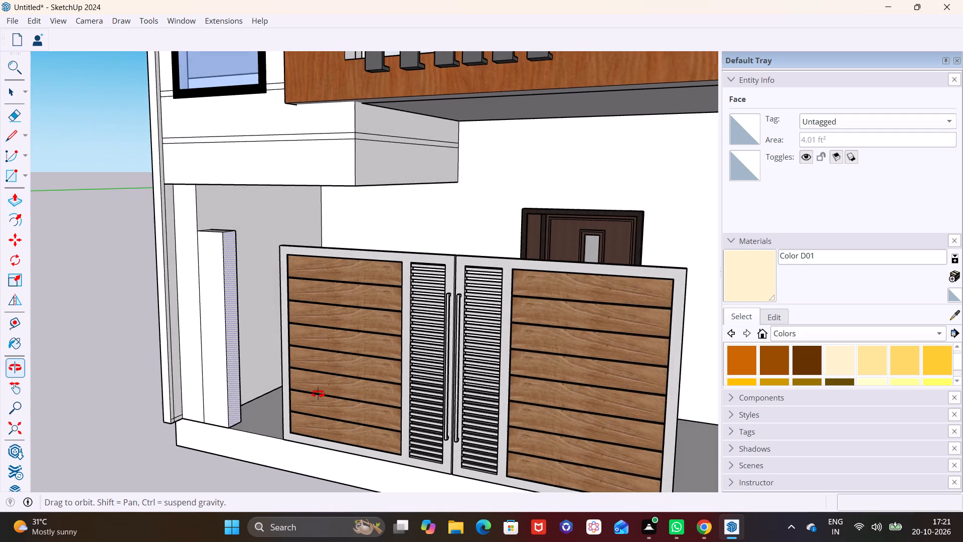
pyautogui.moveTo(318, 394); pyautogui.dragTo(312, 394, button='middle')
pyautogui.keyDown('shift'); pyautogui.moveTo(340, 380); pyautogui.dragTo(216, 376, button='middle'); pyautogui.keyUp('shift')
pyautogui.moveTo(317, 386); pyautogui.dragTo(457, 391, button='middle')
pyautogui.press('space')
pyautogui.click(282, 343)
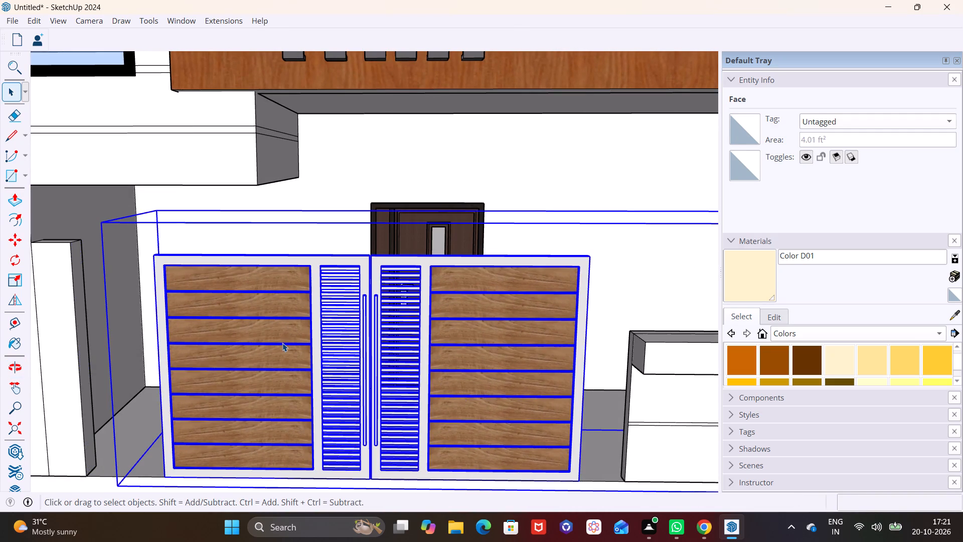
pyautogui.click(23, 278)
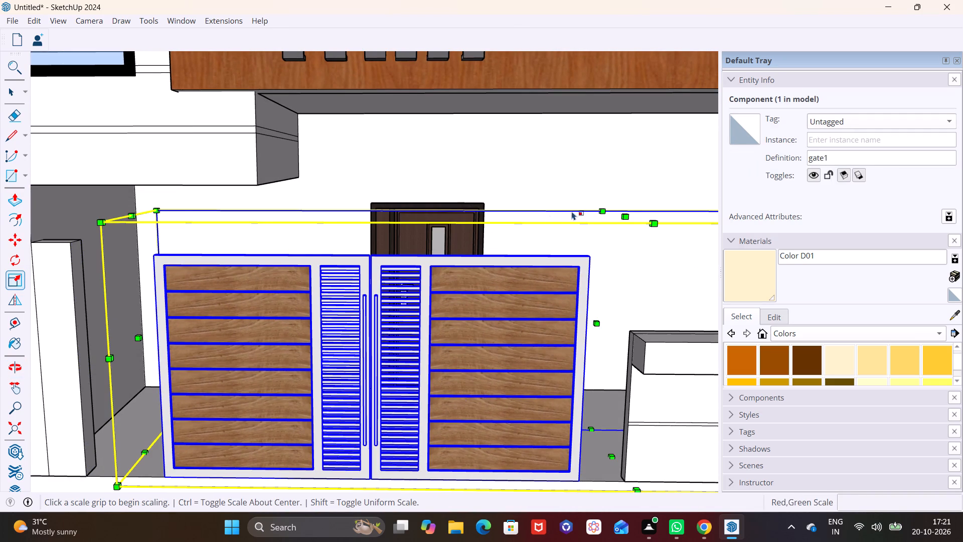
pyautogui.click(624, 212)
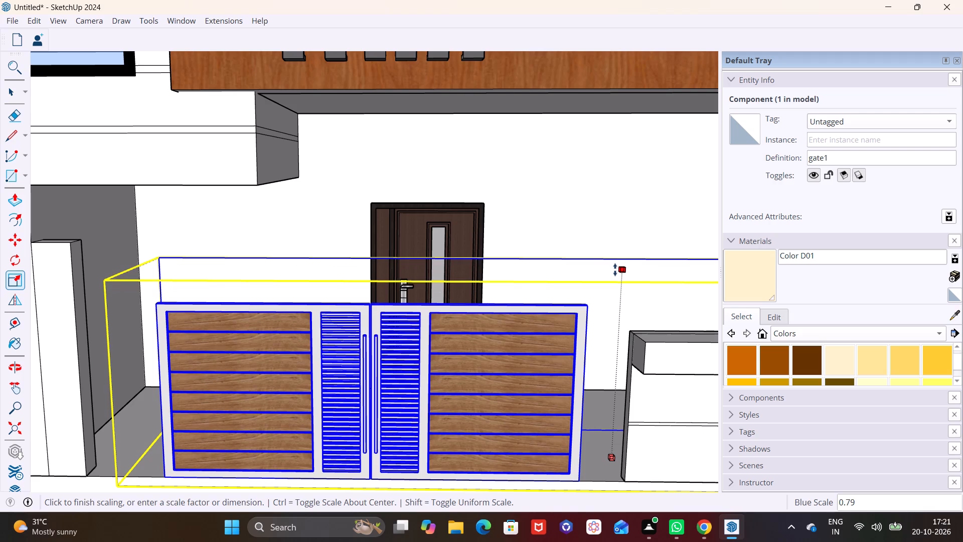
pyautogui.click(615, 269)
# Move the double gate about 2' along the porch front so its bottom corner meets the post.
pyautogui.scroll(-2, 438, 365)
pyautogui.moveTo(425, 385); pyautogui.dragTo(356, 376, button='middle')
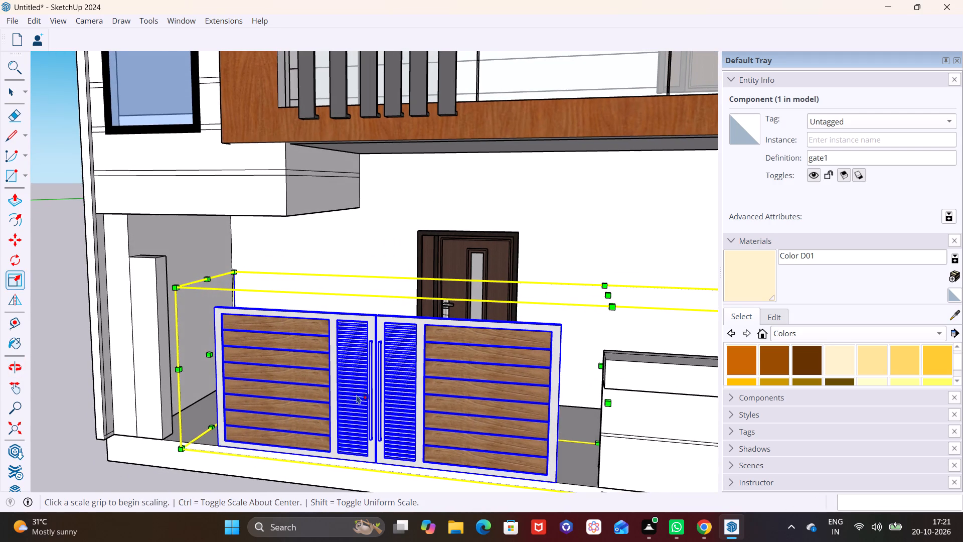
pyautogui.press('m')
pyautogui.click(221, 444)
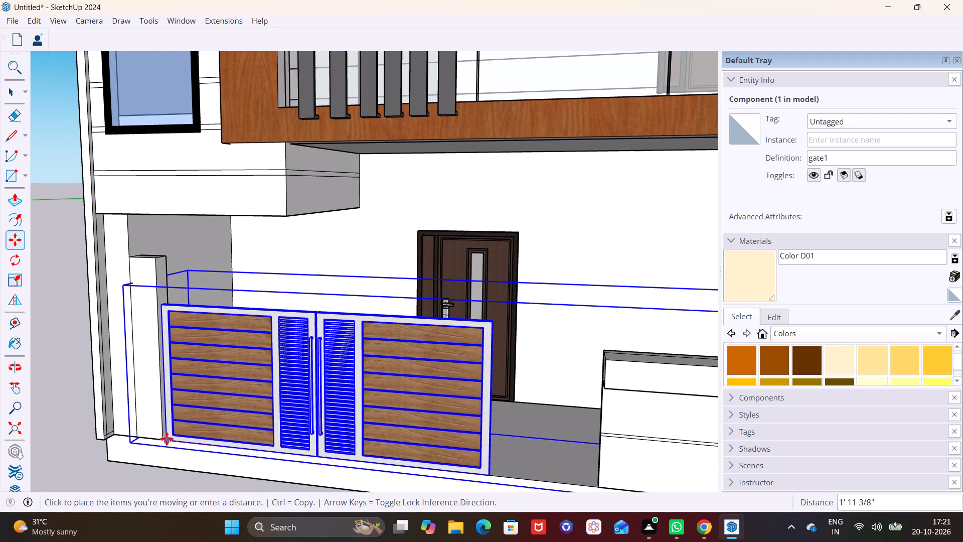
pyautogui.click(163, 440)
pyautogui.press('space')
pyautogui.click(133, 473)
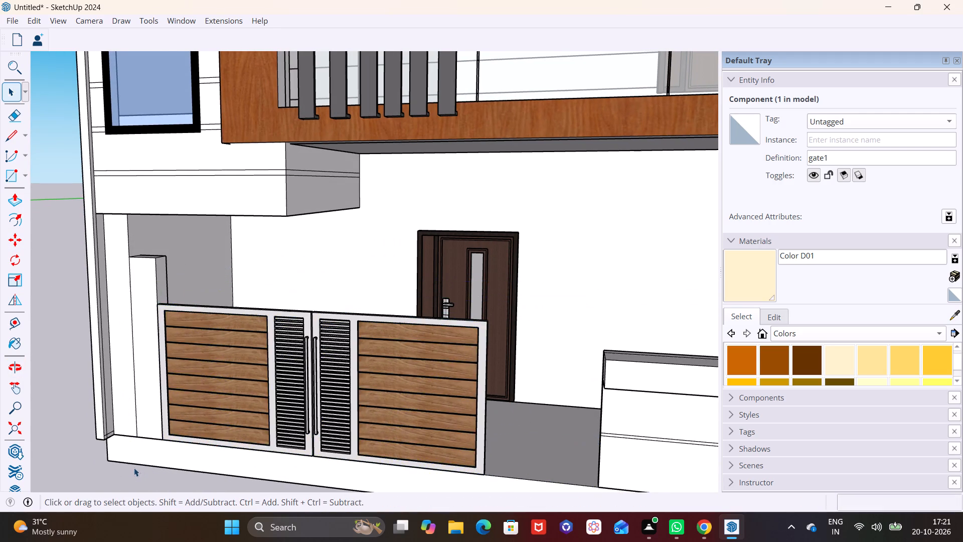
# Extend the top beam of the low wall's frame towards the double gate by pulling its end face almost to the gate.
pyautogui.scroll(-3, 149, 437)
pyautogui.keyDown('shift'); pyautogui.moveTo(175, 428); pyautogui.dragTo(54, 357, button='middle'); pyautogui.keyUp('shift')
pyautogui.moveTo(306, 346); pyautogui.dragTo(343, 346, button='middle')
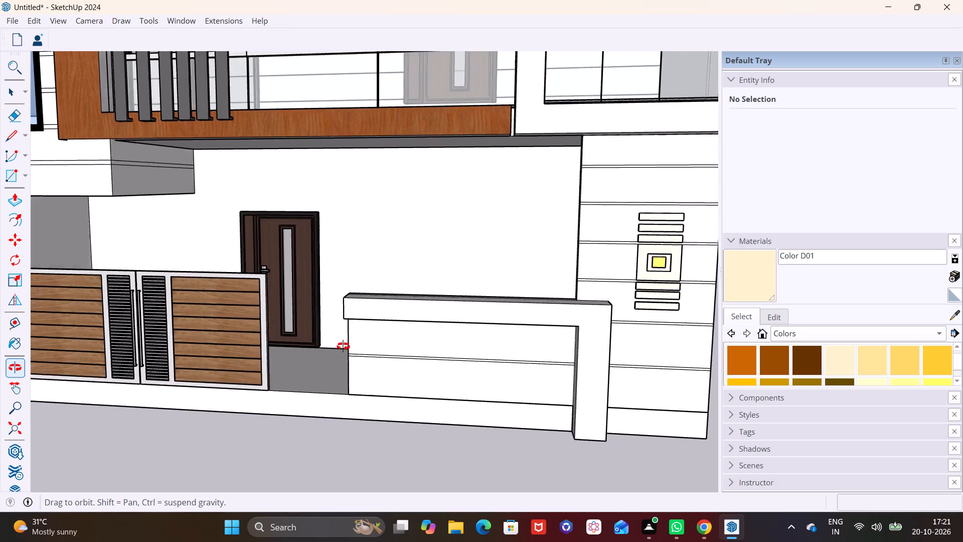
pyautogui.moveTo(343, 346); pyautogui.dragTo(374, 334, button='middle')
pyautogui.scroll(9, 369, 313)
pyautogui.moveTo(377, 304); pyautogui.dragTo(424, 304, button='middle')
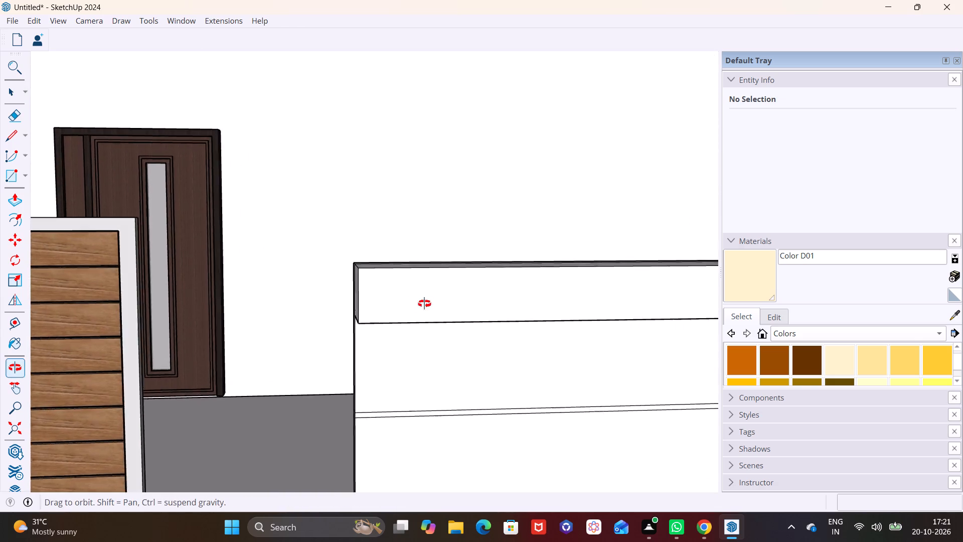
pyautogui.moveTo(424, 304); pyautogui.dragTo(510, 295, button='middle')
pyautogui.click(419, 297)
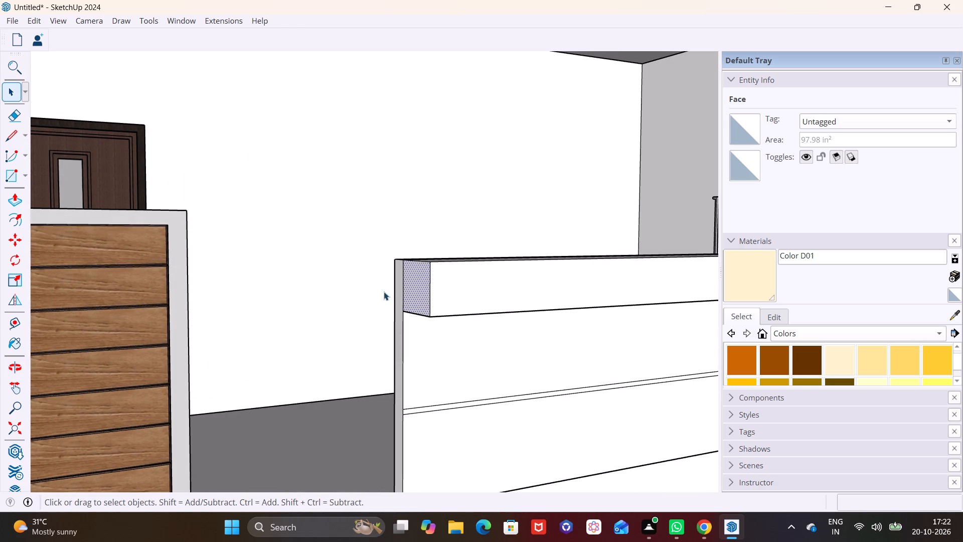
pyautogui.click(22, 195)
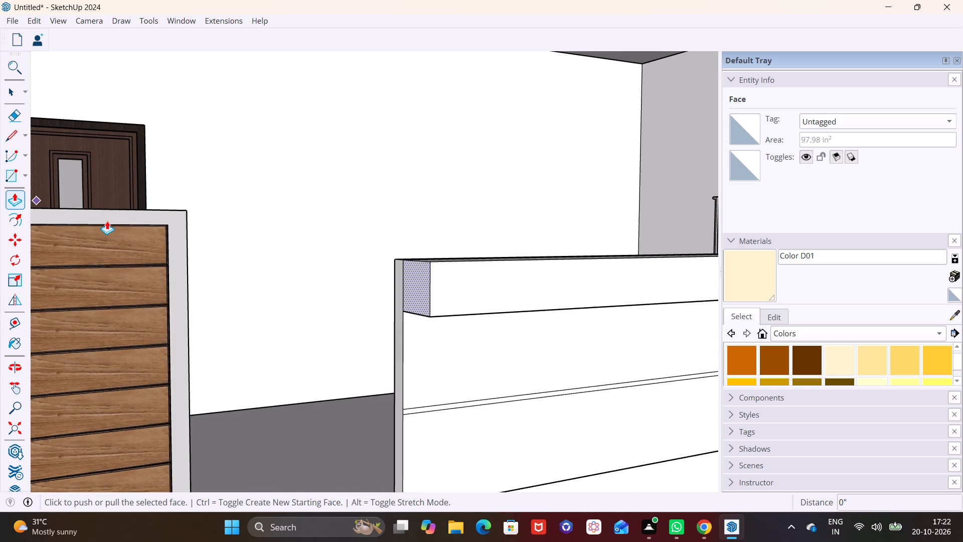
pyautogui.click(421, 292)
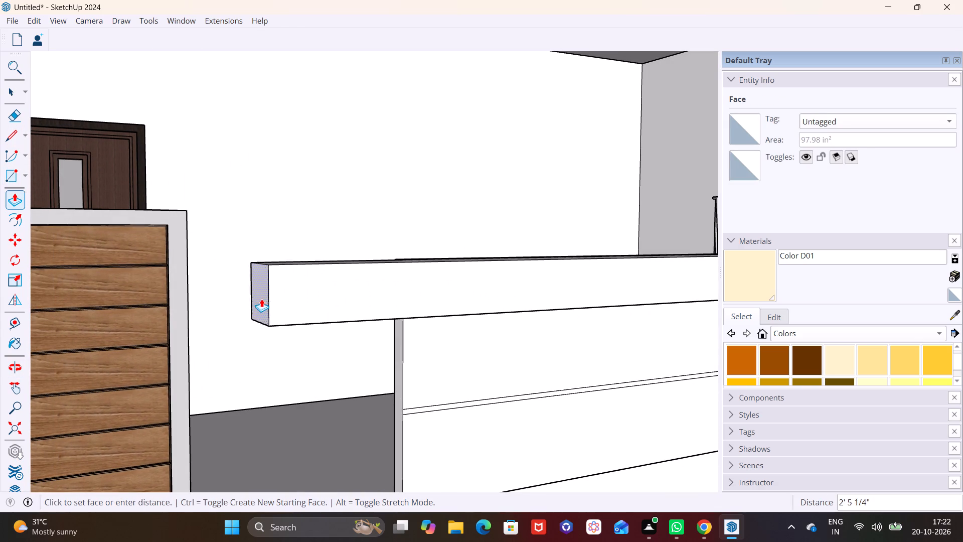
pyautogui.click(201, 300)
# Draw a dividing line about 10" long across the beam's underside near its gate-side end.
pyautogui.moveTo(237, 268); pyautogui.dragTo(241, 260, button='middle')
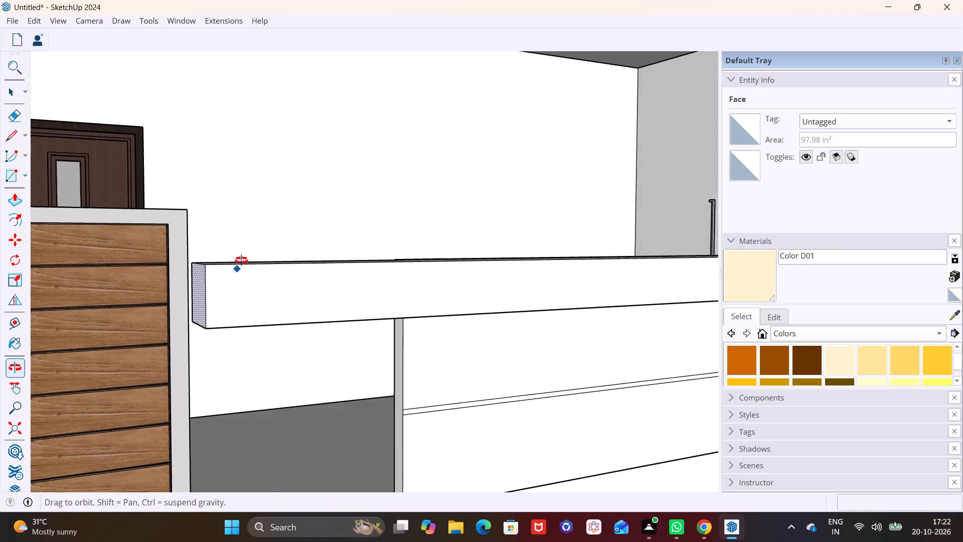
pyautogui.moveTo(241, 260); pyautogui.dragTo(237, 181, button='middle')
pyautogui.moveTo(300, 298); pyautogui.dragTo(291, 257, button='middle')
pyautogui.scroll(1, 300, 298)
pyautogui.click(16, 132)
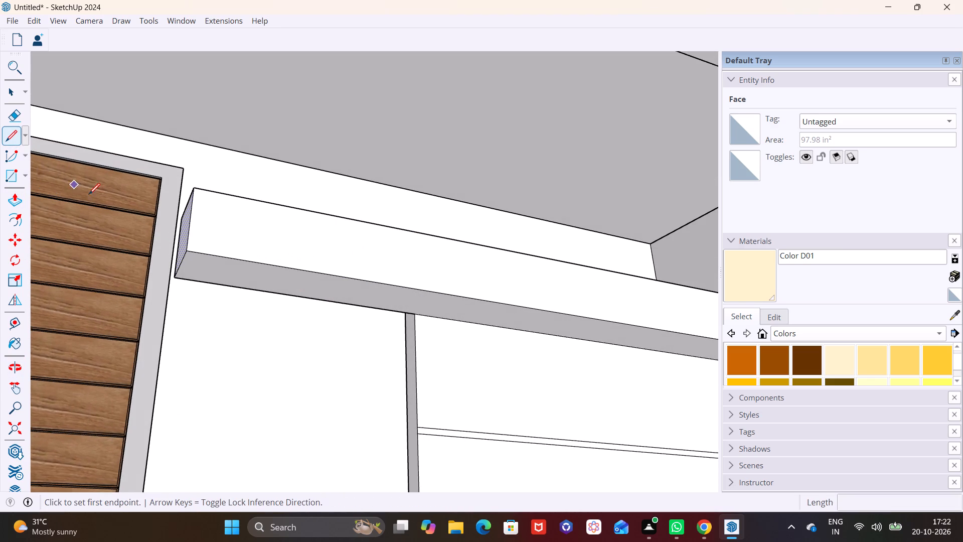
pyautogui.click(234, 284)
pyautogui.click(251, 263)
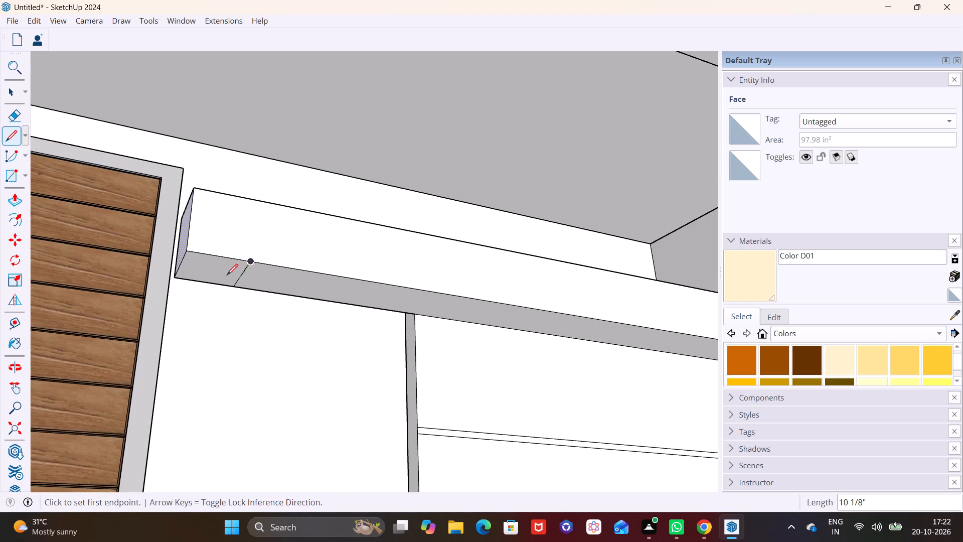
# Pull the marked-off underside face down about 4' to form a leg beside the double gate.
pyautogui.press('space')
pyautogui.click(224, 276)
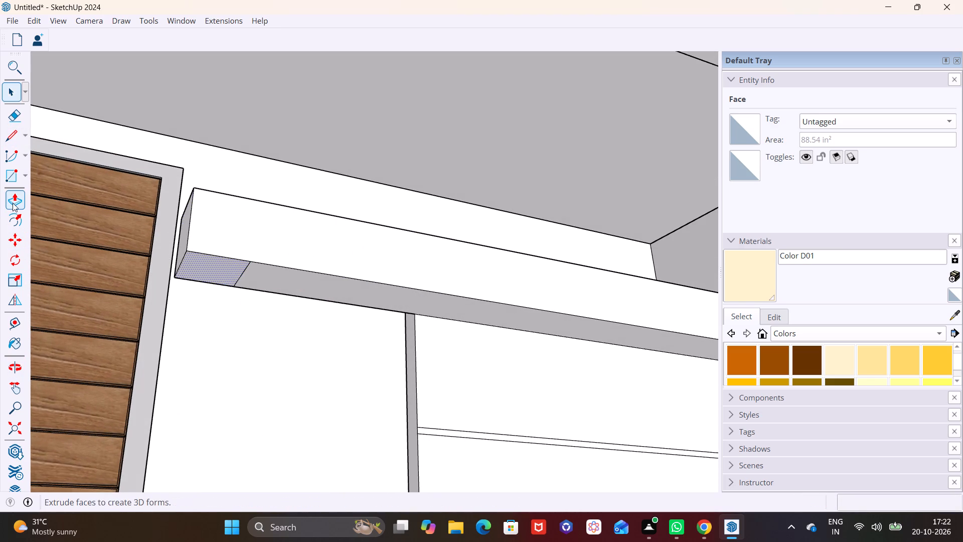
pyautogui.click(13, 203)
pyautogui.click(209, 266)
pyautogui.scroll(-7, 193, 315)
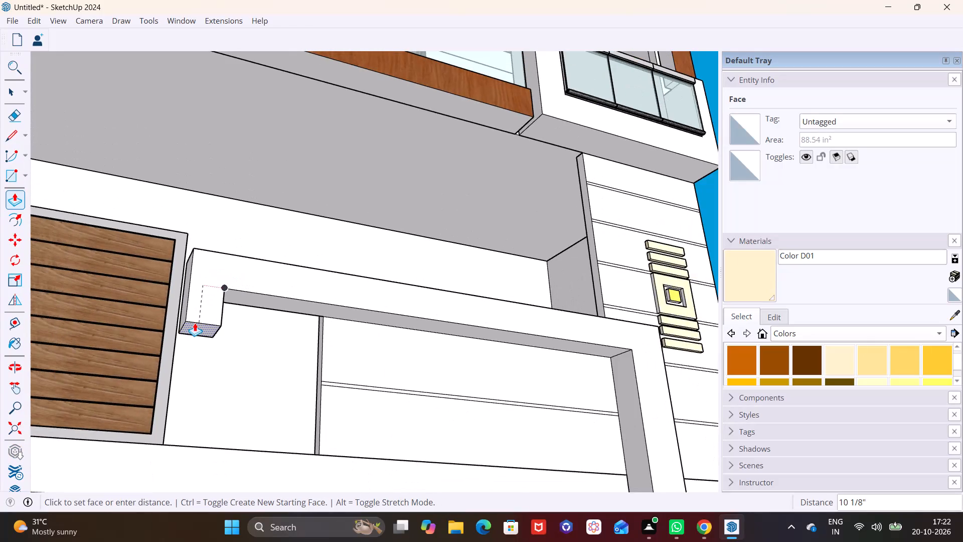
pyautogui.moveTo(195, 323); pyautogui.dragTo(164, 418, button='middle')
pyautogui.keyDown('shift'); pyautogui.moveTo(183, 406); pyautogui.dragTo(182, 296, button='middle'); pyautogui.keyUp('shift')
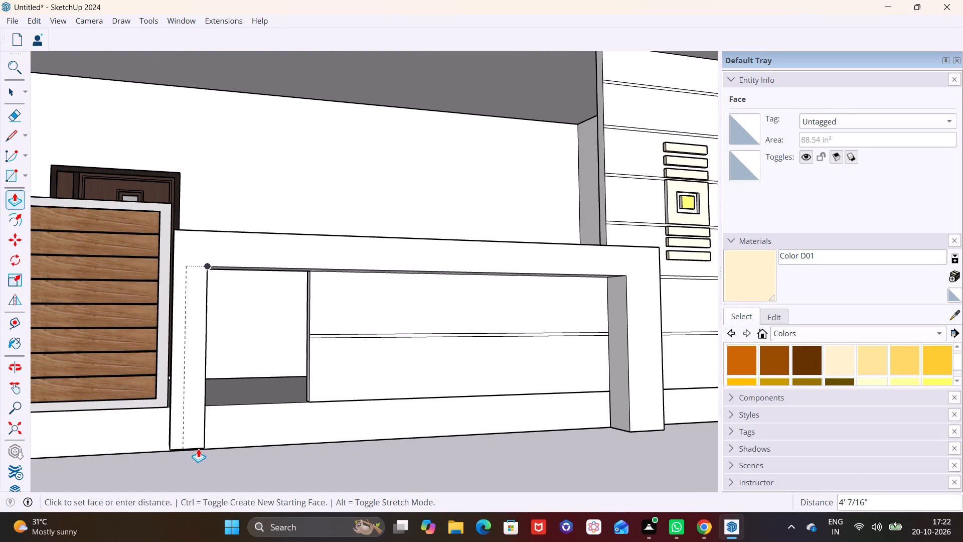
pyautogui.click(198, 449)
# Adjust the new leg's bottom end, pushing it back up about 7" to line up with the bottom of the porch base.
pyautogui.moveTo(273, 449); pyautogui.dragTo(173, 439, button='middle')
pyautogui.scroll(2, 159, 425)
pyautogui.moveTo(170, 420); pyautogui.dragTo(206, 309, button='middle')
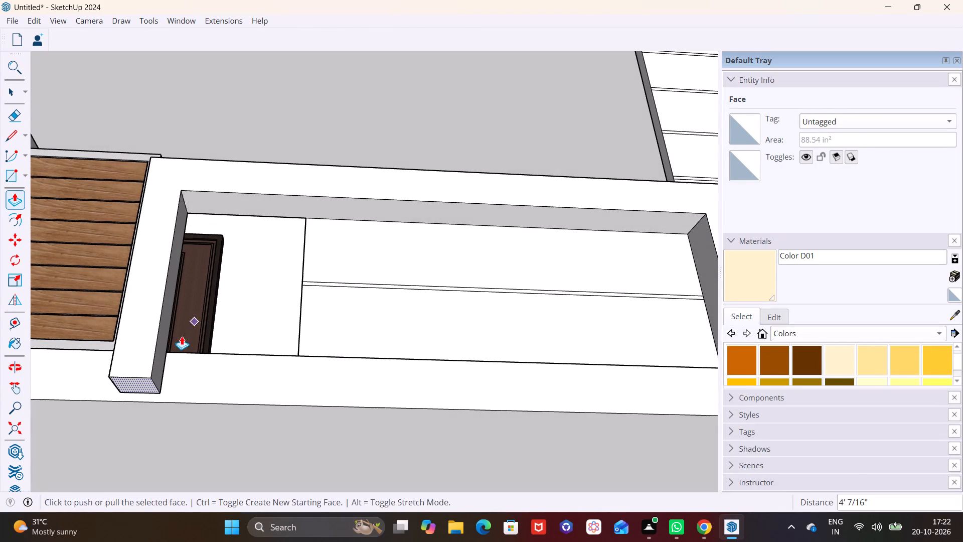
pyautogui.click(150, 384)
pyautogui.click(130, 391)
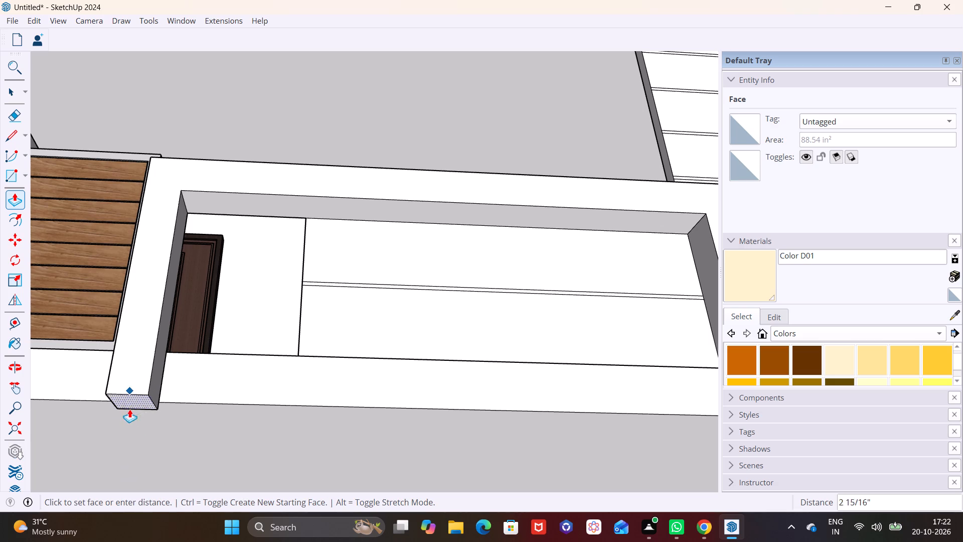
pyautogui.click(124, 427)
pyautogui.moveTo(260, 379); pyautogui.dragTo(240, 445, button='middle')
pyautogui.scroll(-5, 240, 445)
pyautogui.scroll(-3, 256, 384)
pyautogui.moveTo(279, 380); pyautogui.dragTo(255, 424, button='middle')
pyautogui.scroll(10, 240, 421)
pyautogui.moveTo(229, 408); pyautogui.dragTo(253, 332, button='middle')
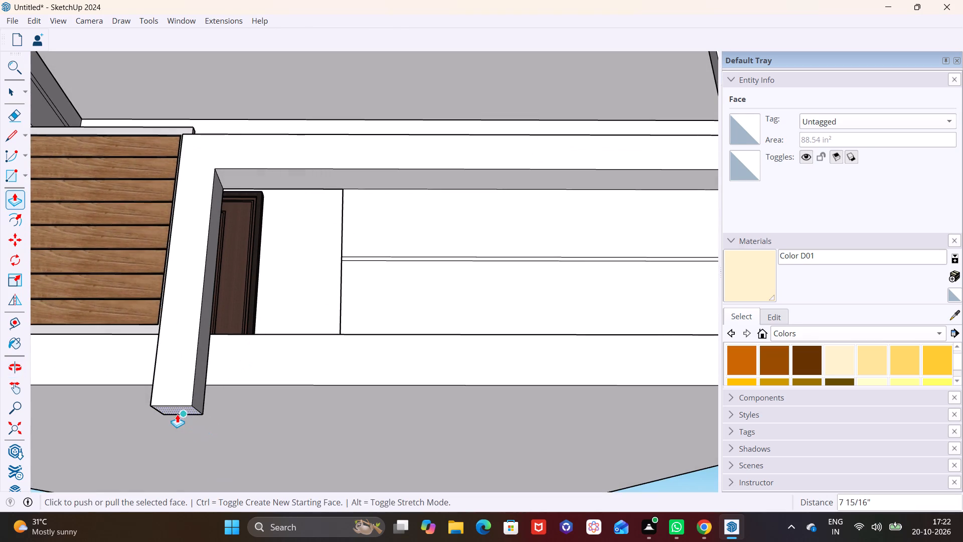
pyautogui.click(177, 413)
pyautogui.click(227, 390)
# Widen the leg beside the gate by pulling its inner face about 2' 8" along the low wall.
pyautogui.scroll(-2, 267, 367)
pyautogui.moveTo(298, 356); pyautogui.dragTo(204, 477, button='middle')
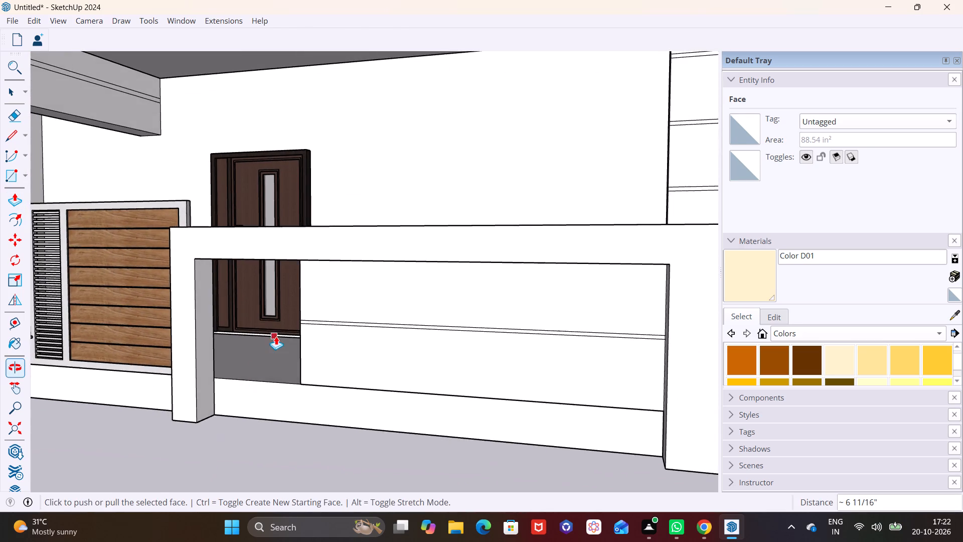
pyautogui.scroll(-2, 276, 336)
pyautogui.moveTo(282, 340); pyautogui.dragTo(383, 351, button='middle')
pyautogui.scroll(2, 298, 328)
pyautogui.moveTo(292, 329); pyautogui.dragTo(208, 337, button='middle')
pyautogui.press('space')
pyautogui.click(199, 339)
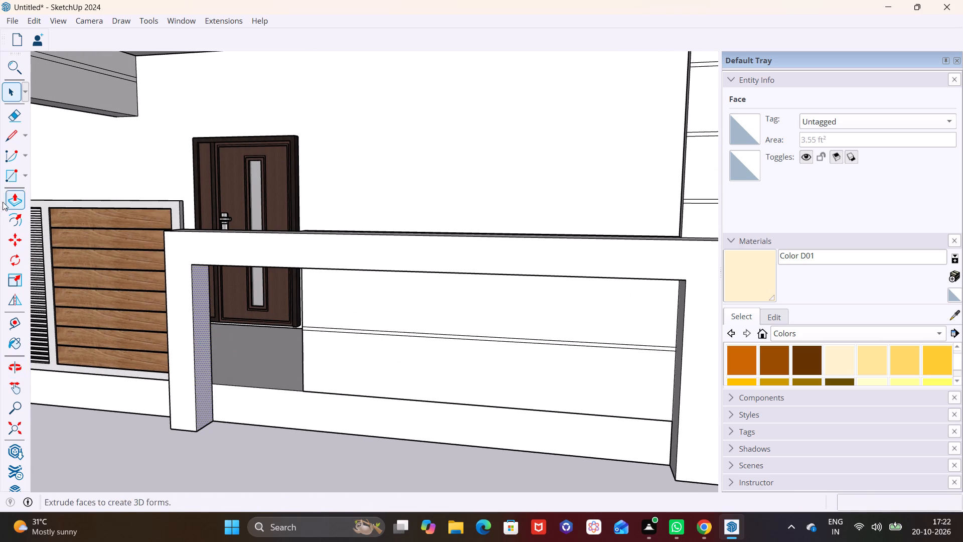
pyautogui.click(14, 200)
pyautogui.click(203, 317)
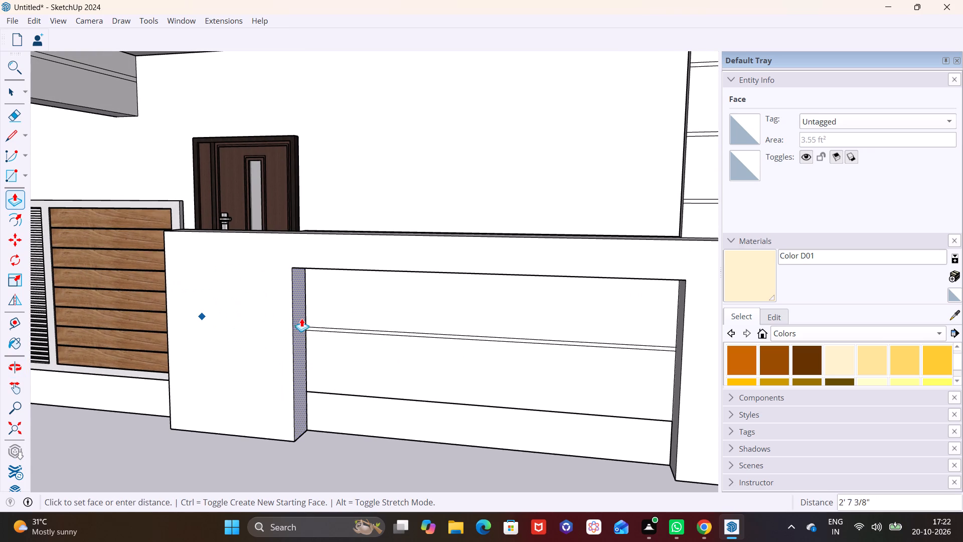
pyautogui.click(301, 318)
# Draw a diagonal line on the widened leg's gate-side face from its bottom front corner up to near the top of the porch base.
pyautogui.scroll(-6, 266, 360)
pyautogui.moveTo(299, 359); pyautogui.dragTo(389, 328, button='middle')
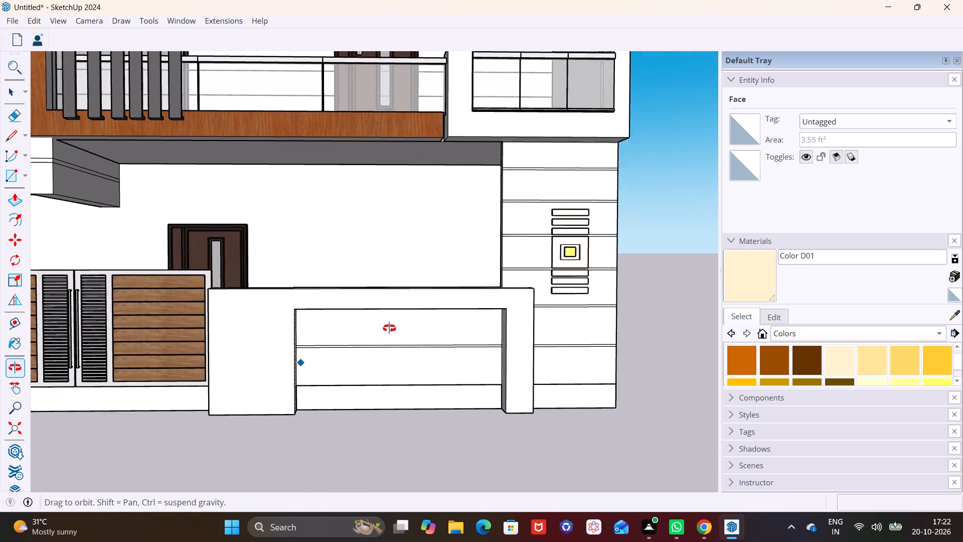
pyautogui.moveTo(389, 328); pyautogui.dragTo(395, 323, button='middle')
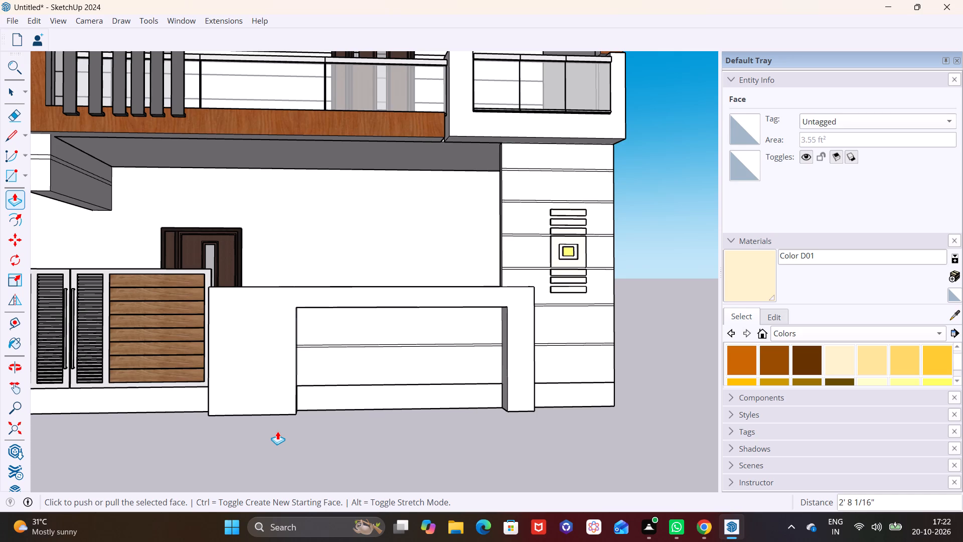
pyautogui.moveTo(275, 429); pyautogui.dragTo(474, 374, button='middle')
pyautogui.moveTo(456, 382); pyautogui.dragTo(433, 429, button='middle')
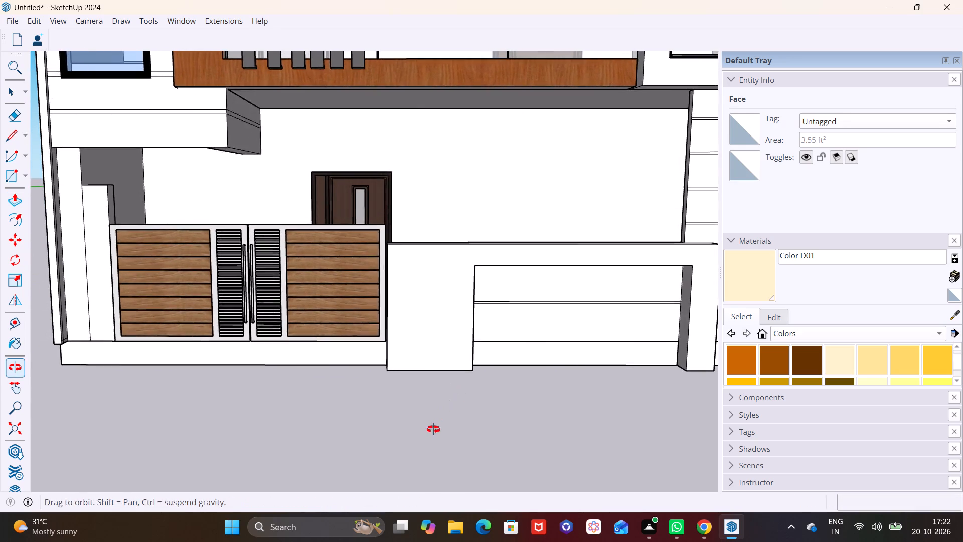
pyautogui.moveTo(433, 429); pyautogui.dragTo(428, 441, button='middle')
pyautogui.press('space')
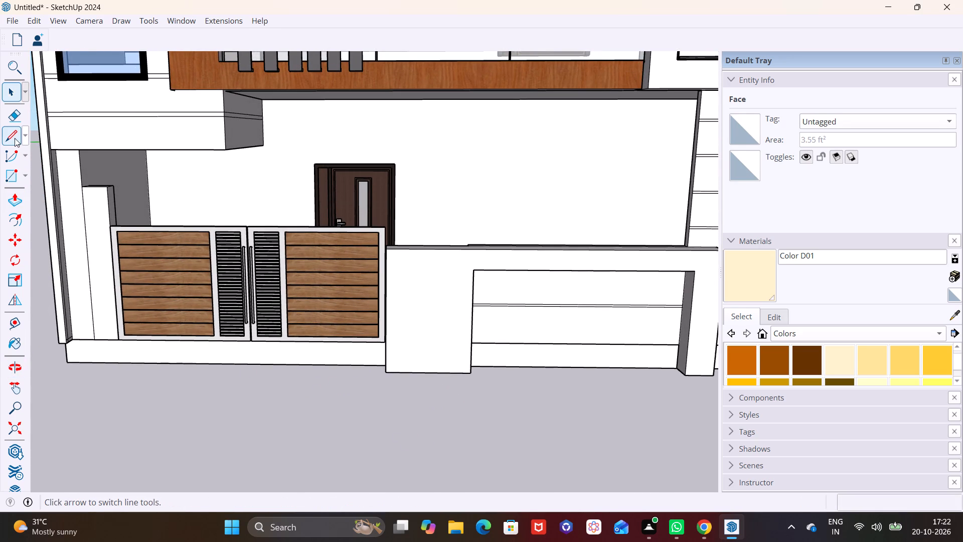
pyautogui.click(15, 138)
pyautogui.moveTo(384, 342); pyautogui.dragTo(604, 313, button='middle')
pyautogui.scroll(4, 385, 375)
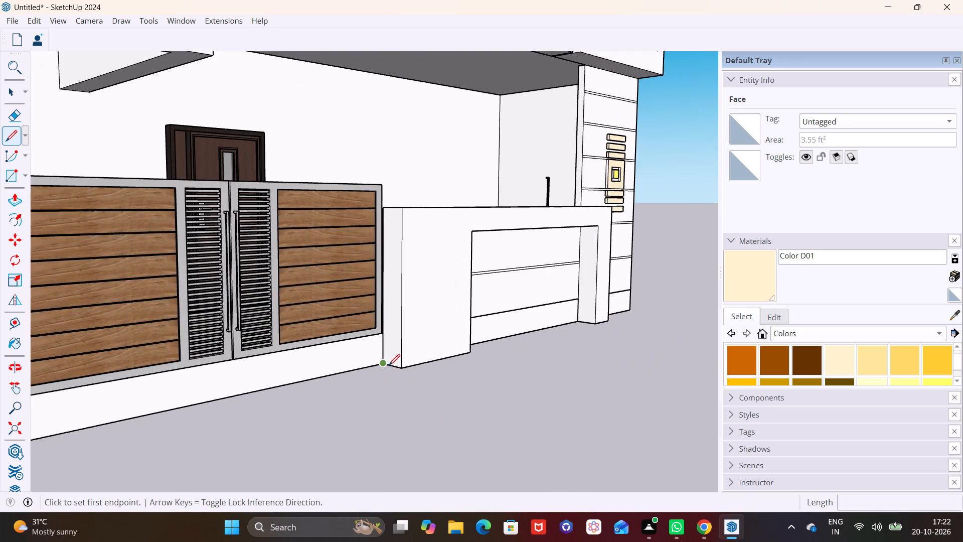
pyautogui.scroll(8, 389, 365)
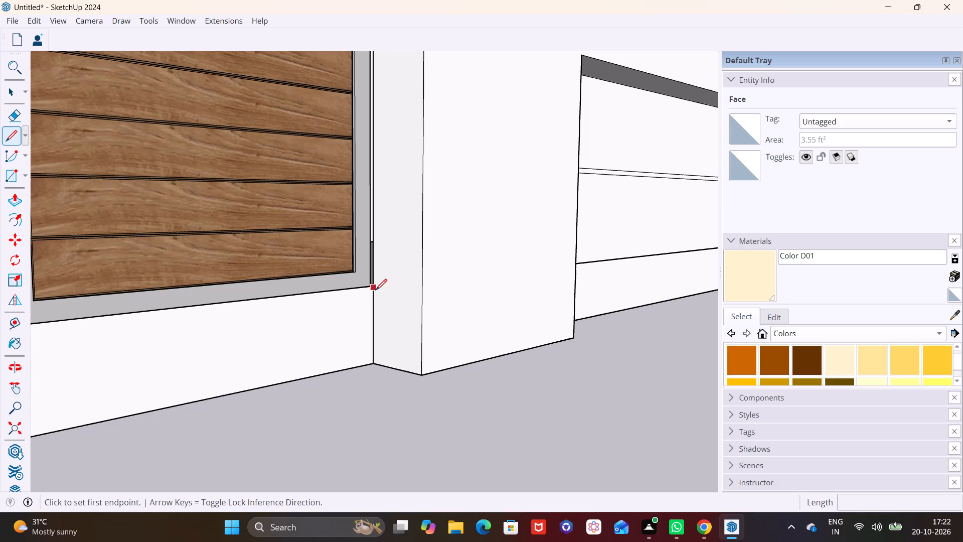
pyautogui.click(419, 372)
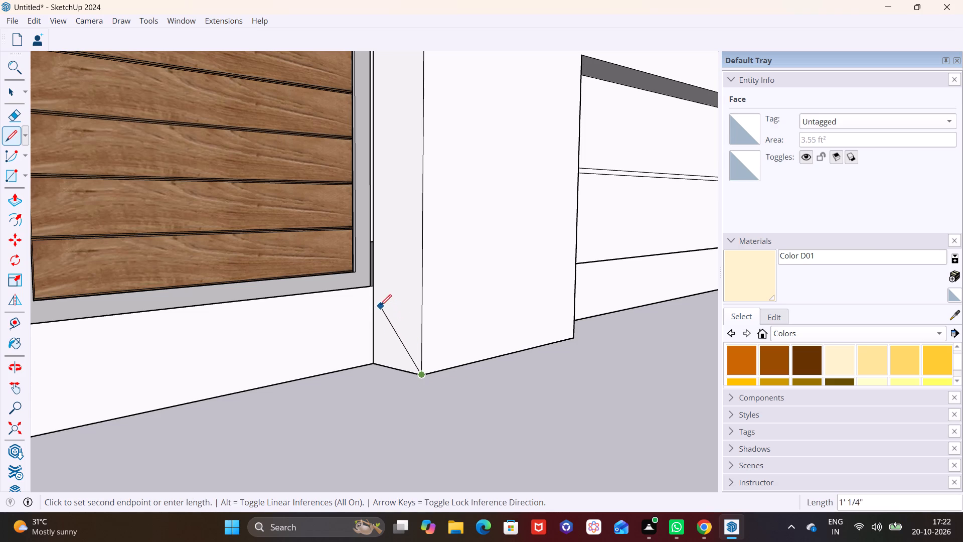
pyautogui.click(376, 294)
# Extrude the triangular face about 11' 3" along the porch base below the double gate to form a sloped ramp.
pyautogui.press('space')
pyautogui.click(385, 344)
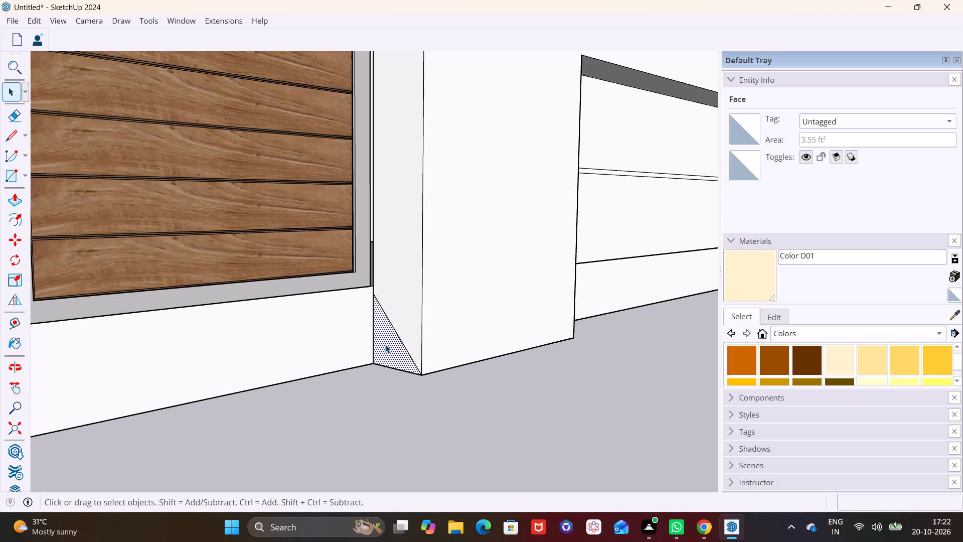
pyautogui.click(18, 201)
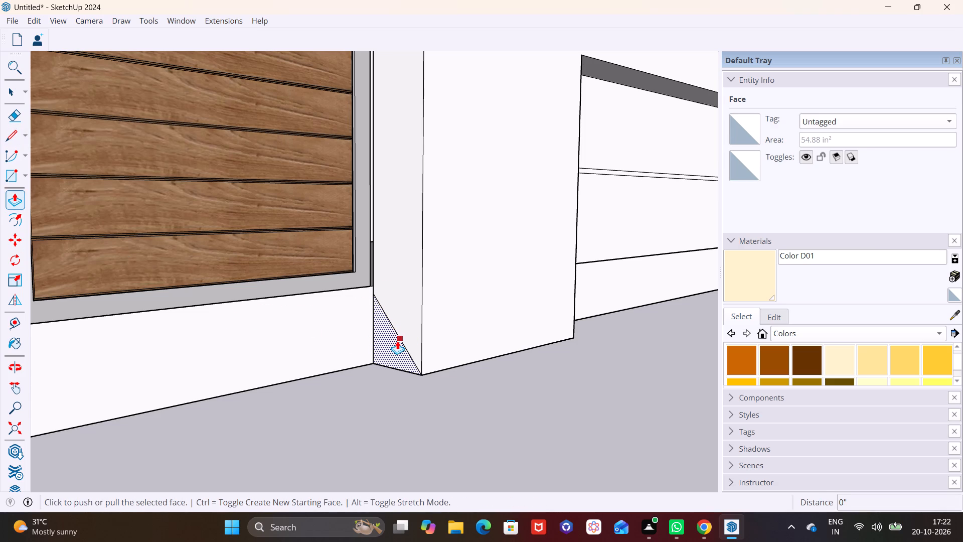
pyautogui.click(397, 341)
pyautogui.scroll(-4, 186, 387)
pyautogui.keyDown('shift'); pyautogui.moveTo(186, 388); pyautogui.dragTo(405, 370, button='middle'); pyautogui.keyUp('shift')
pyautogui.scroll(-7, 257, 402)
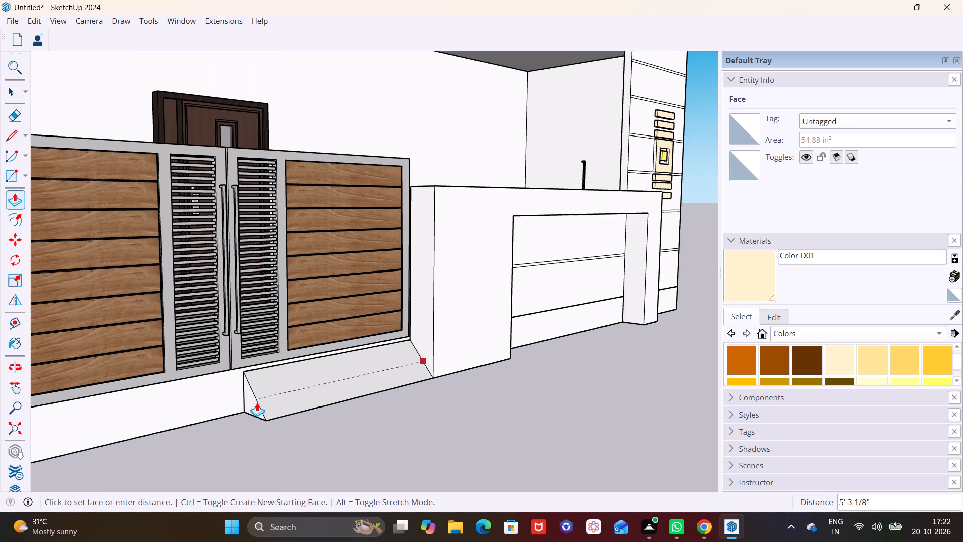
pyautogui.keyDown('shift'); pyautogui.moveTo(156, 427); pyautogui.dragTo(276, 392, button='middle'); pyautogui.keyUp('shift')
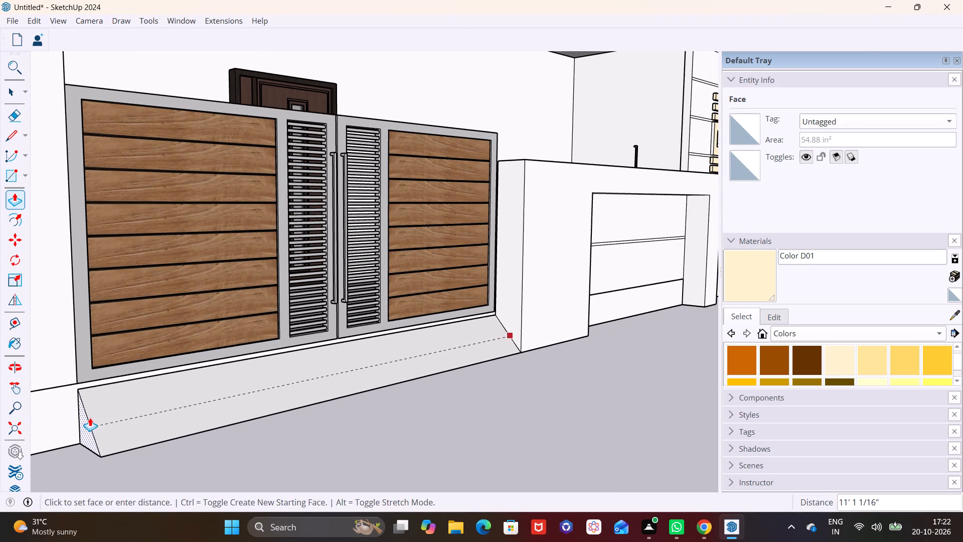
pyautogui.click(75, 413)
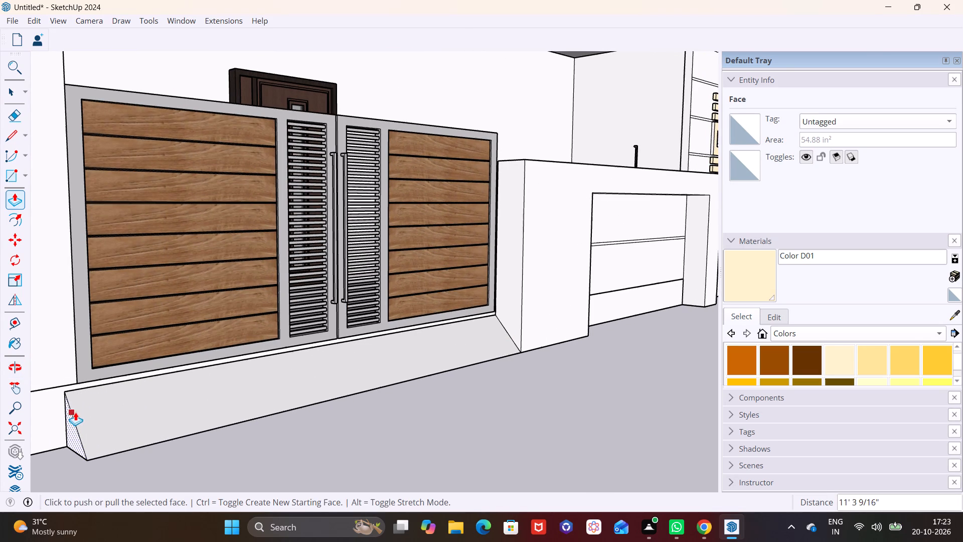
# Extend the ramp about 2' 1" further to the far end of the porch base and clear the selection.
pyautogui.press('v')
pyautogui.click(328, 435)
pyautogui.moveTo(437, 426); pyautogui.dragTo(290, 458, button='middle')
pyautogui.scroll(-2, 286, 449)
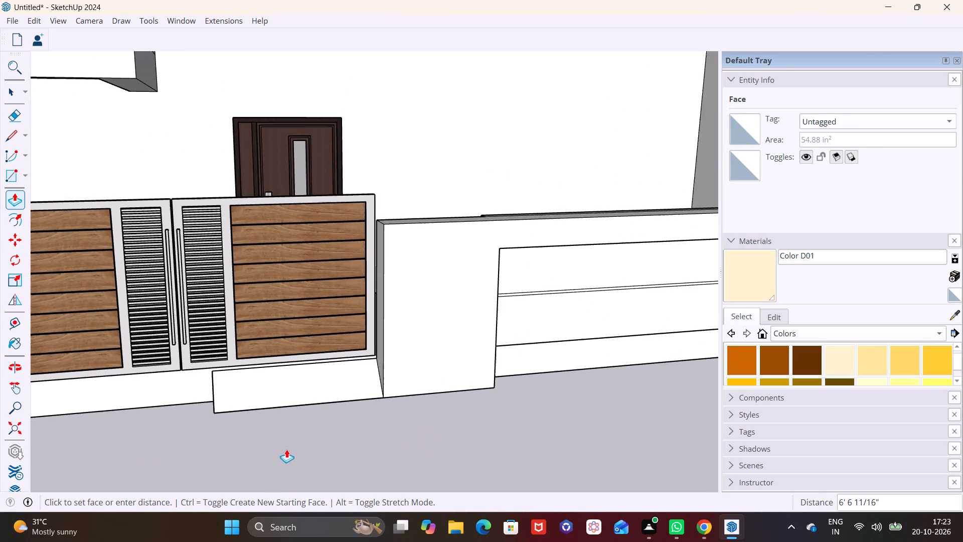
pyautogui.keyDown('shift'); pyautogui.moveTo(305, 449); pyautogui.dragTo(512, 456, button='middle'); pyautogui.keyUp('shift')
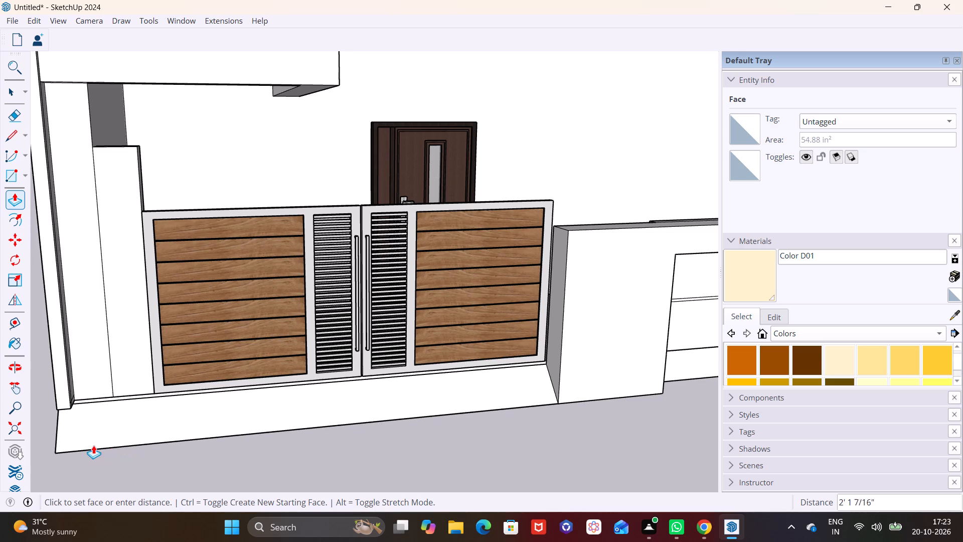
pyautogui.click(93, 445)
pyautogui.press('space')
pyautogui.click(290, 457)
# Bring the whole building back into view and examine the facade with the gate, ramp and framed low wall.
pyautogui.scroll(-4, 378, 454)
pyautogui.moveTo(437, 443); pyautogui.dragTo(265, 408, button='middle')
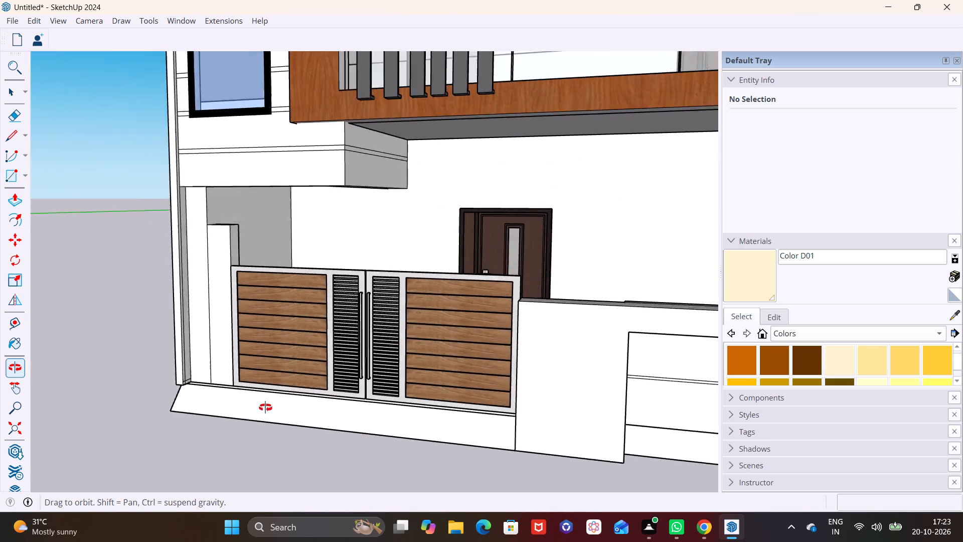
pyautogui.moveTo(265, 408); pyautogui.dragTo(233, 392, button='middle')
pyautogui.scroll(-5, 340, 389)
pyautogui.keyDown('shift'); pyautogui.moveTo(405, 420); pyautogui.dragTo(271, 422, button='middle'); pyautogui.keyUp('shift')
pyautogui.keyDown('shift'); pyautogui.scroll(-1, 271, 422); pyautogui.keyUp('shift')
pyautogui.moveTo(366, 423); pyautogui.dragTo(447, 417, button='middle')
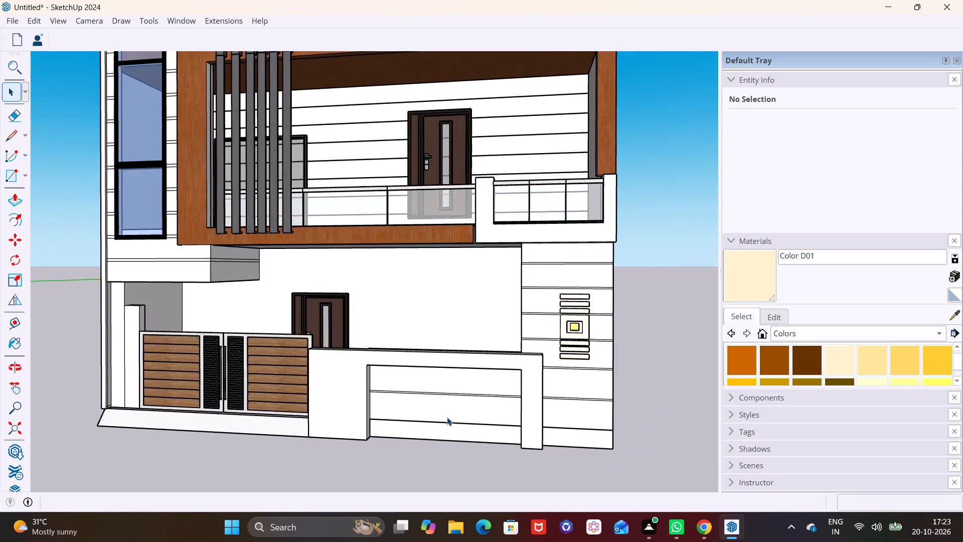
pyautogui.scroll(-5, 447, 417)
pyautogui.moveTo(447, 417); pyautogui.dragTo(397, 444, button='middle')
pyautogui.moveTo(441, 432); pyautogui.dragTo(427, 424, button='middle')
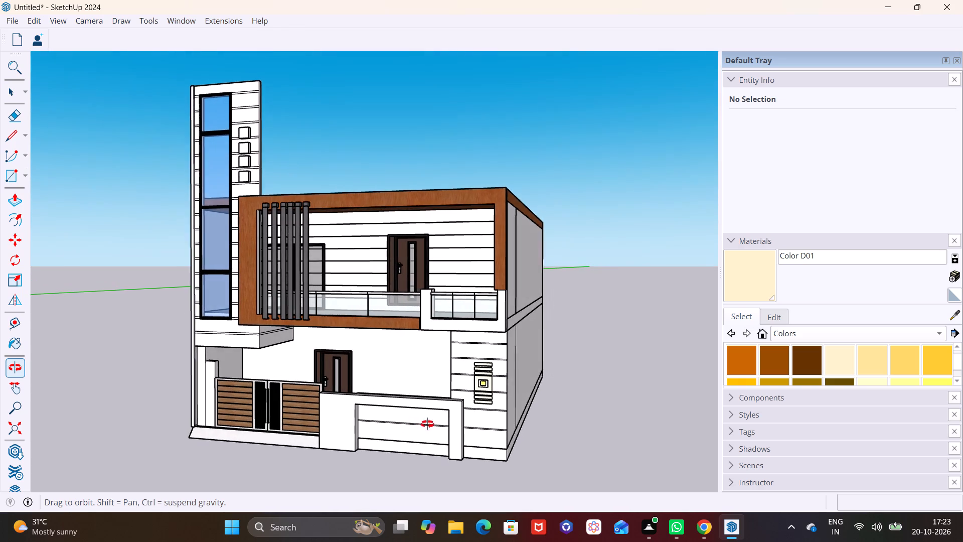
pyautogui.moveTo(427, 424); pyautogui.dragTo(429, 421, button='middle')
pyautogui.keyDown('shift'); pyautogui.moveTo(452, 411); pyautogui.dragTo(498, 412, button='middle'); pyautogui.keyUp('shift')
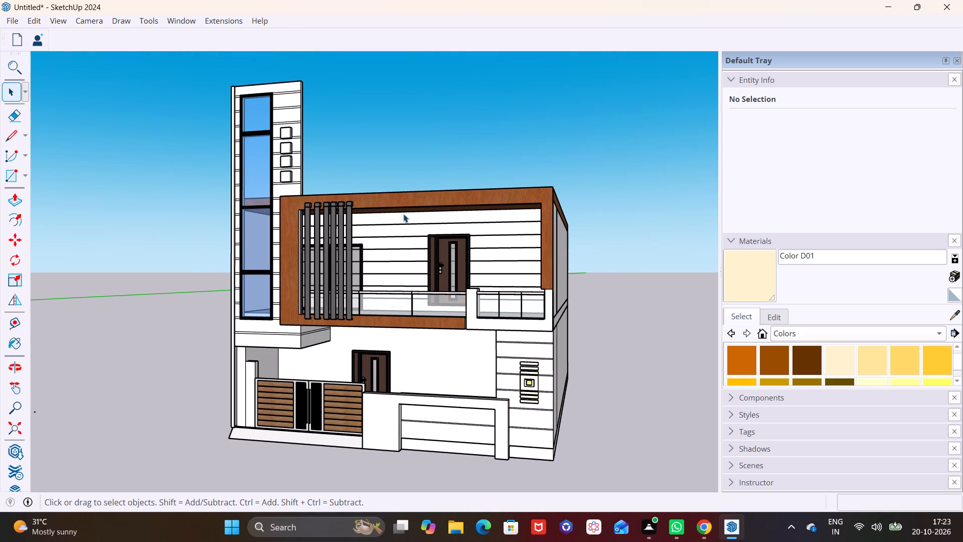
# Paint the front of the low-wall frame and the upper-storey frame with Color C07.
pyautogui.click(773, 359)
pyautogui.click(504, 427)
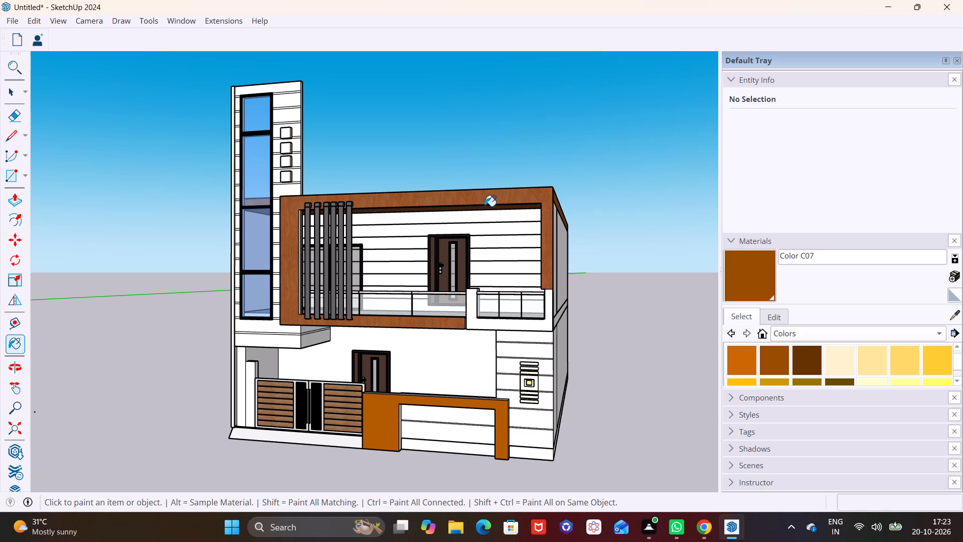
pyautogui.press('space')
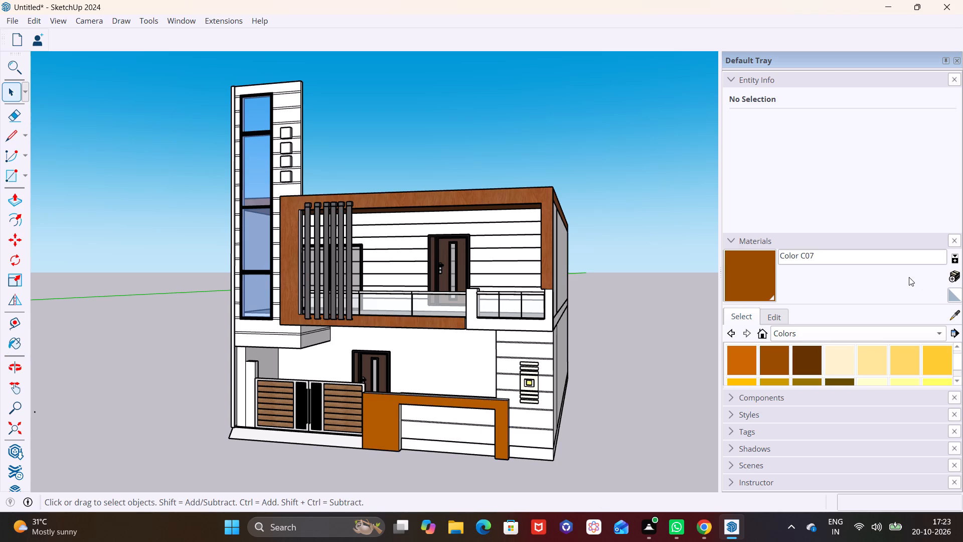
pyautogui.click(741, 266)
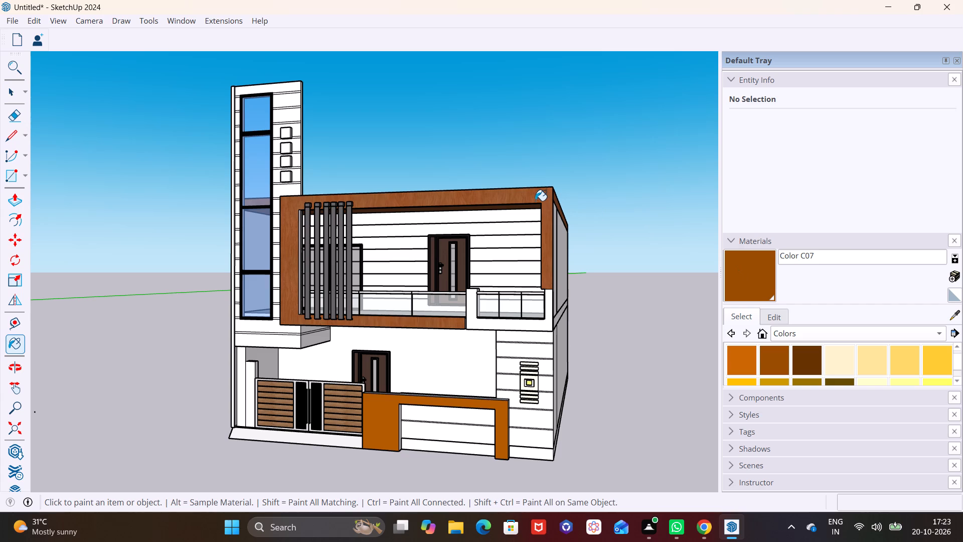
pyautogui.click(535, 198)
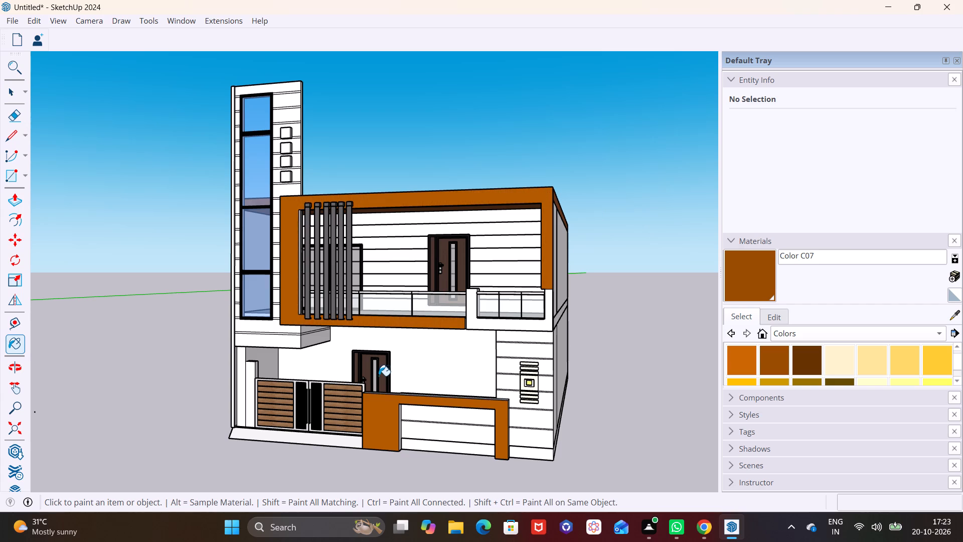
pyautogui.press('space')
# Draw a narrow rectangle on the ground against the low wall, near the middle of the frame's opening.
pyautogui.keyDown('shift'); pyautogui.moveTo(427, 381); pyautogui.dragTo(401, 368, button='middle'); pyautogui.keyUp('shift')
pyautogui.scroll(5, 405, 419)
pyautogui.keyDown('shift'); pyautogui.moveTo(423, 417); pyautogui.dragTo(413, 351, button='middle'); pyautogui.keyUp('shift')
pyautogui.scroll(3, 405, 359)
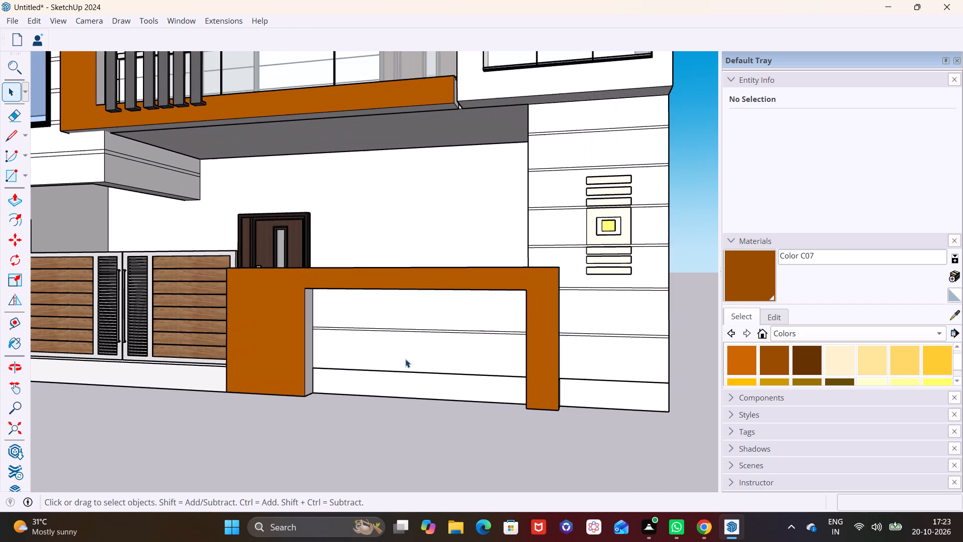
pyautogui.click(27, 174)
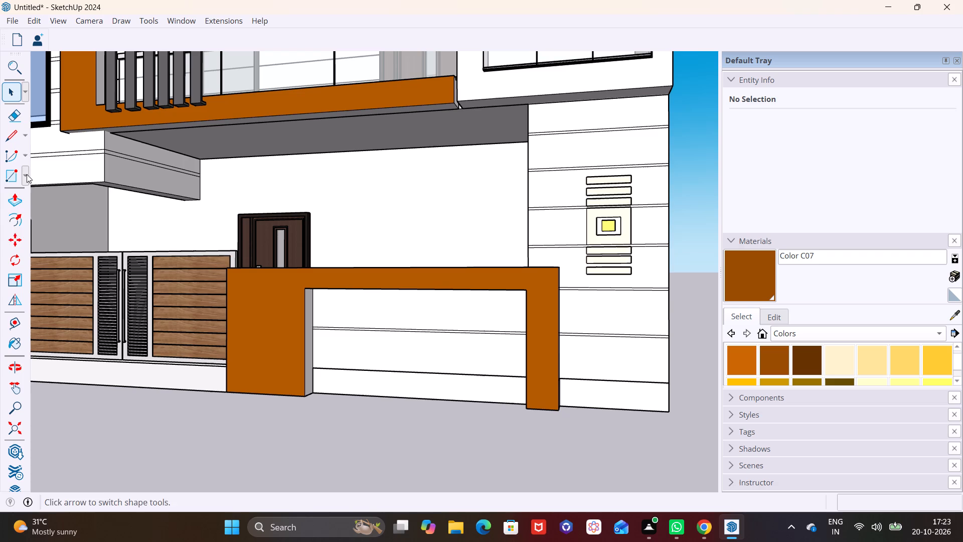
pyautogui.click(35, 198)
pyautogui.moveTo(383, 380); pyautogui.dragTo(361, 453, button='middle')
pyautogui.scroll(4, 392, 404)
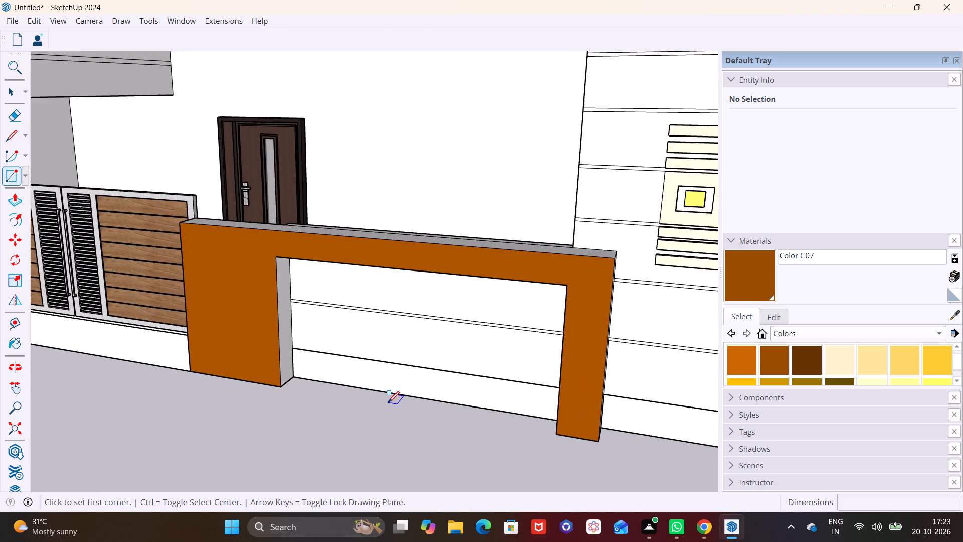
pyautogui.scroll(4, 388, 402)
pyautogui.click(386, 386)
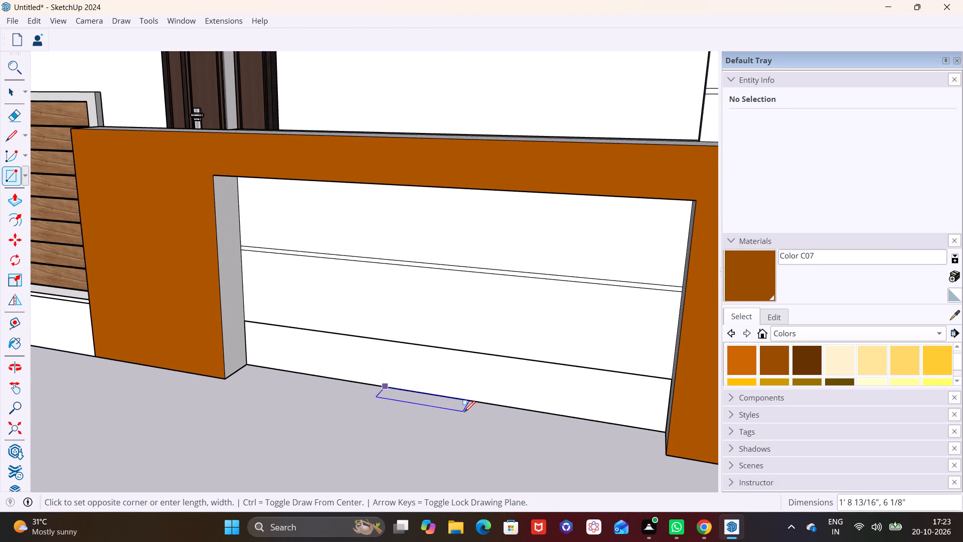
pyautogui.click(495, 416)
pyautogui.press('space')
# Extrude the ground rectangle upward about 2' to form a block in front of the low wall.
pyautogui.click(451, 401)
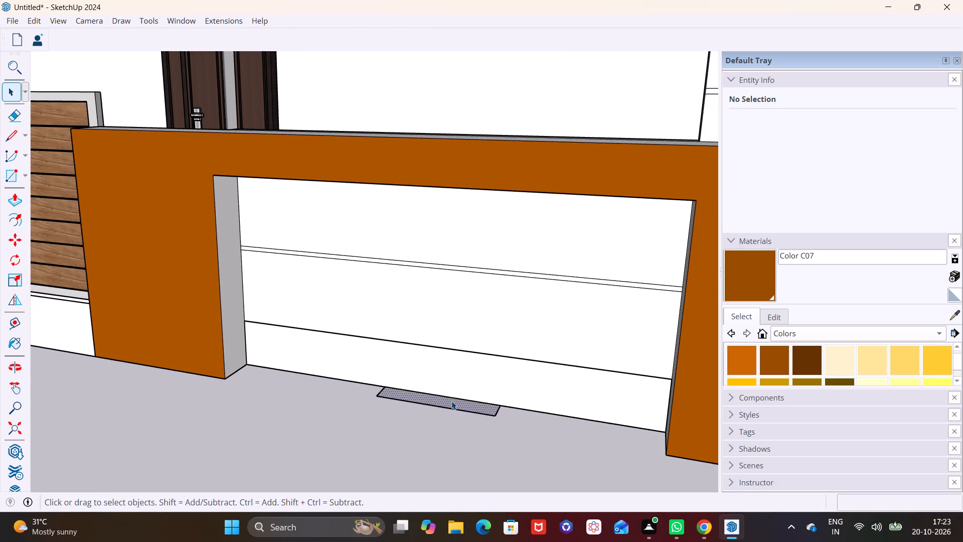
pyautogui.click(15, 204)
pyautogui.click(423, 397)
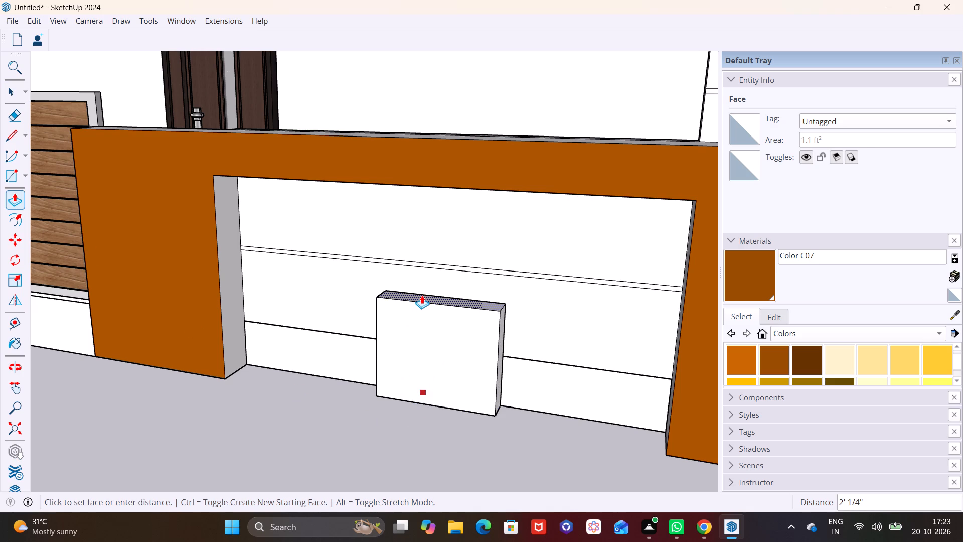
pyautogui.click(422, 295)
pyautogui.press('space')
# Push the block's front face back toward the low wall to make it thinner and clear the selection.
pyautogui.moveTo(435, 362); pyautogui.dragTo(329, 386, button='middle')
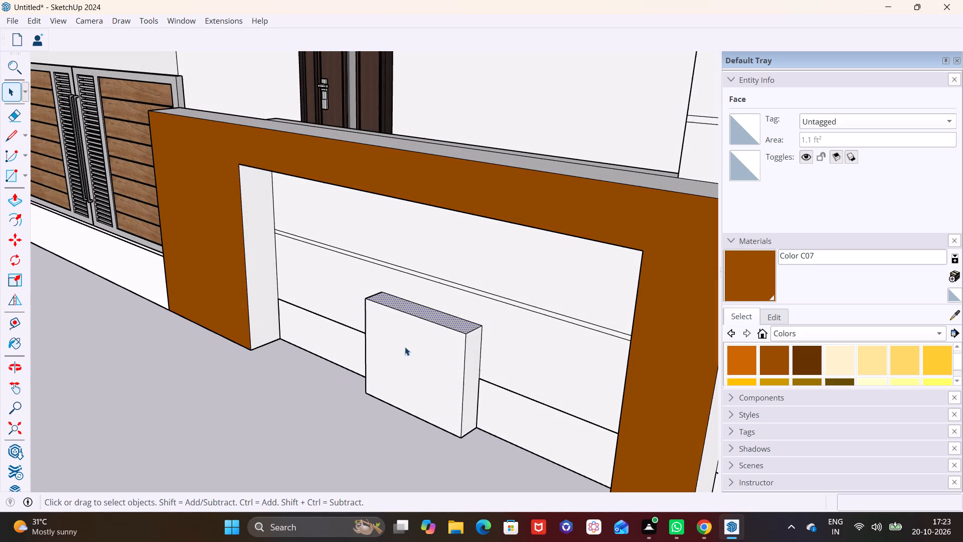
pyautogui.click(413, 343)
pyautogui.click(17, 203)
pyautogui.click(409, 372)
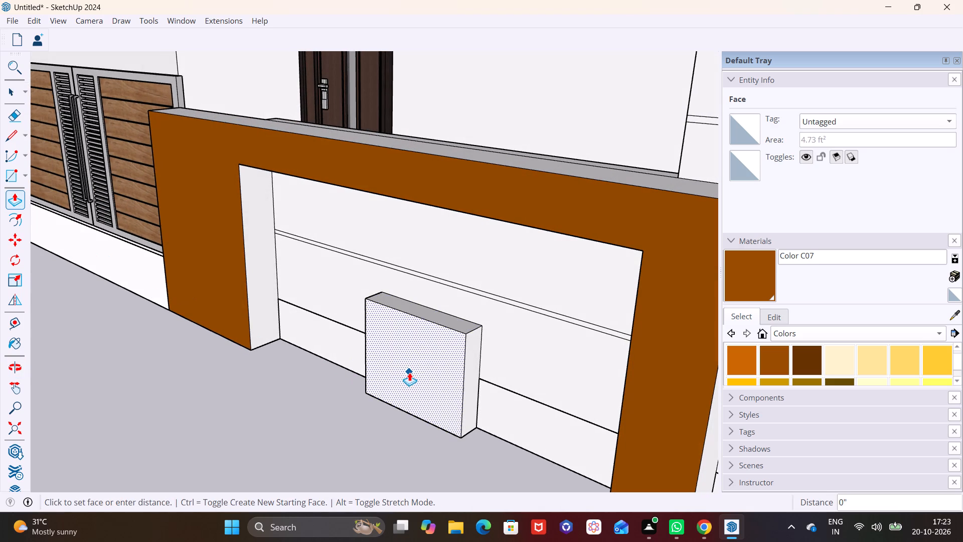
pyautogui.click(419, 369)
pyautogui.press('space')
pyautogui.click(345, 386)
# Paint the front face of the small block inside the frame with Color C07.
pyautogui.scroll(-3, 347, 394)
pyautogui.moveTo(375, 401); pyautogui.dragTo(505, 304, button='middle')
pyautogui.scroll(-2, 514, 329)
pyautogui.click(753, 287)
pyautogui.click(479, 339)
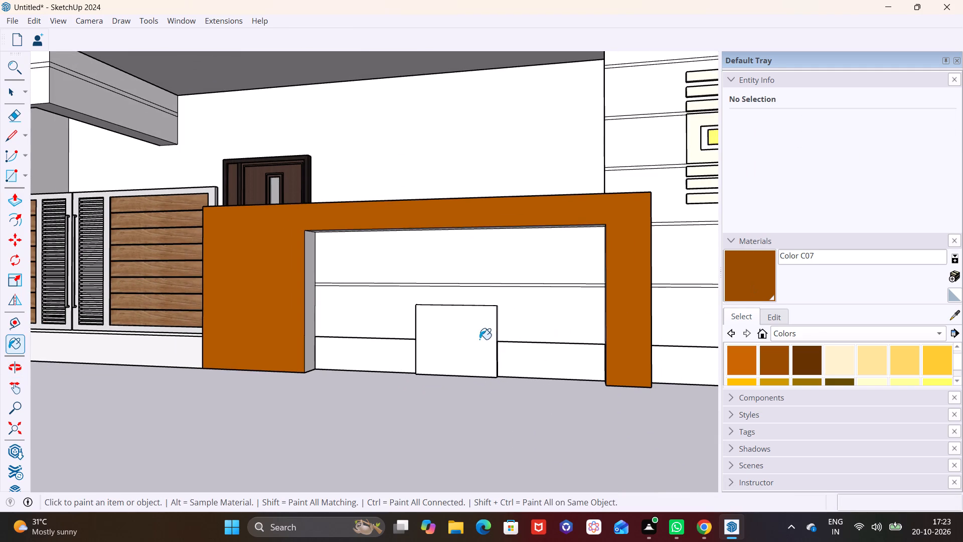
pyautogui.press('space')
pyautogui.click(382, 429)
# Paint the low-wall frame's outer end face, the wide leg's inner side and the top face with Color C07.
pyautogui.scroll(-7, 391, 424)
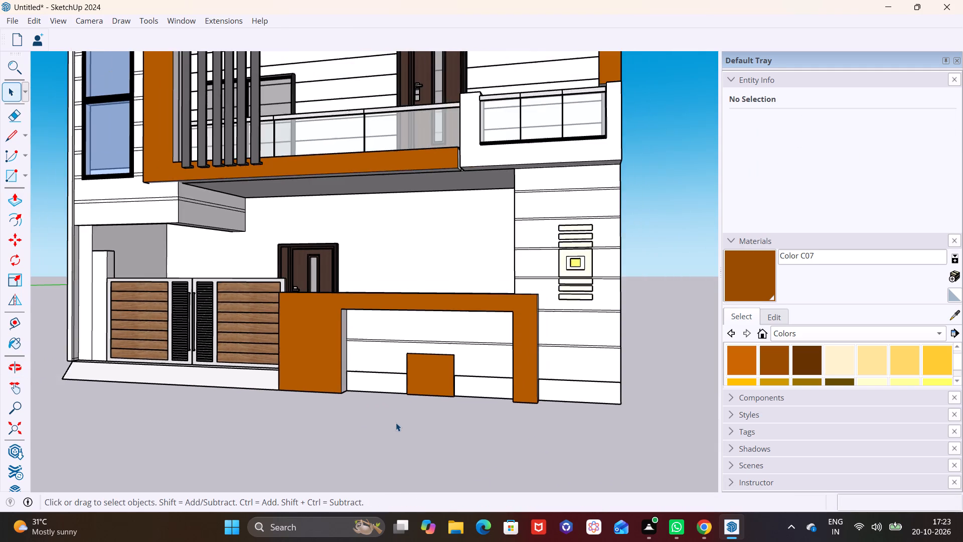
pyautogui.scroll(-2, 396, 423)
pyautogui.moveTo(402, 422); pyautogui.dragTo(334, 425, button='middle')
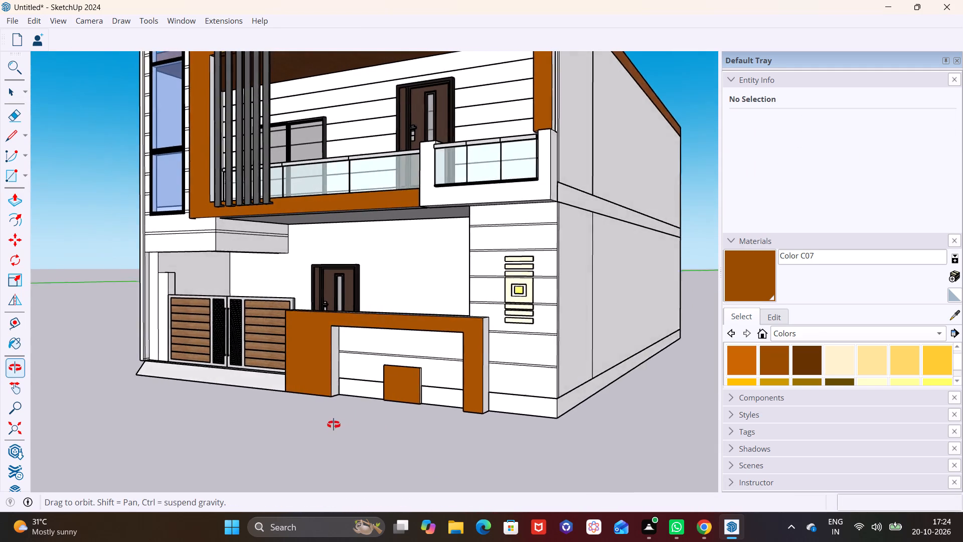
pyautogui.moveTo(334, 425); pyautogui.dragTo(320, 410, button='middle')
pyautogui.scroll(3, 334, 358)
pyautogui.click(772, 281)
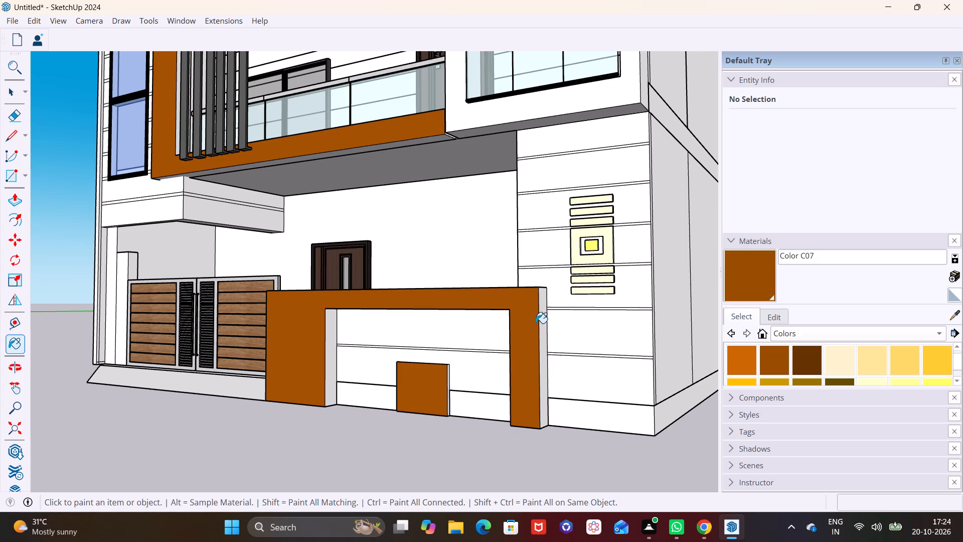
pyautogui.click(542, 319)
pyautogui.click(330, 339)
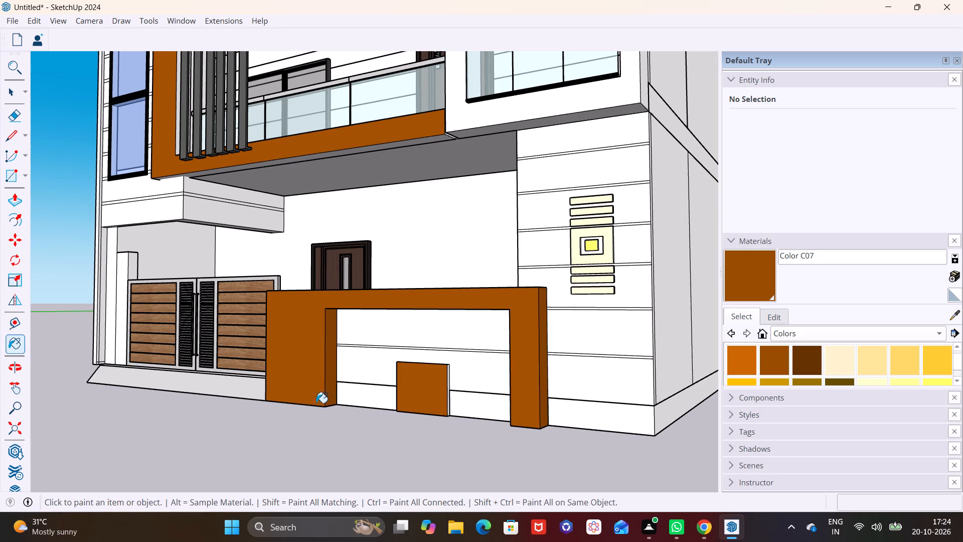
pyautogui.press('space')
pyautogui.moveTo(386, 331); pyautogui.dragTo(386, 454, button='middle')
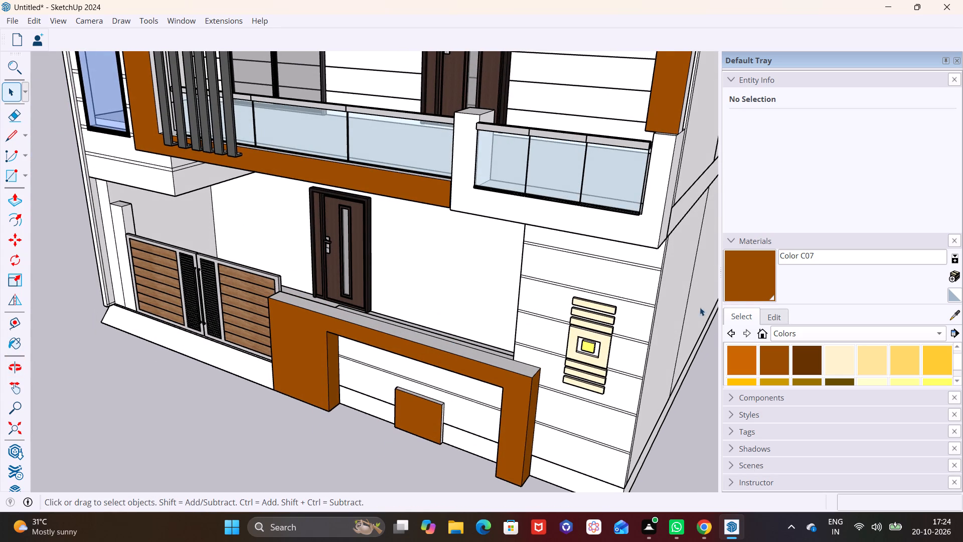
pyautogui.click(754, 286)
pyautogui.click(518, 369)
pyautogui.scroll(-3, 300, 423)
pyautogui.moveTo(310, 415); pyautogui.dragTo(364, 348, button='middle')
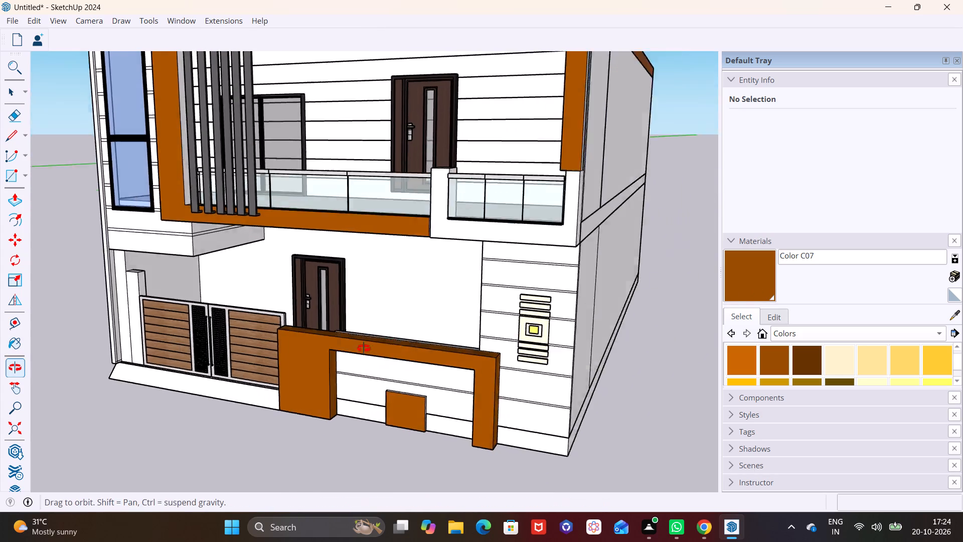
pyautogui.moveTo(364, 348); pyautogui.dragTo(382, 324, button='middle')
pyautogui.press('space')
# Paint the small block's top face and both side faces with Color C07.
pyautogui.moveTo(421, 379); pyautogui.dragTo(372, 443, button='middle')
pyautogui.scroll(11, 418, 391)
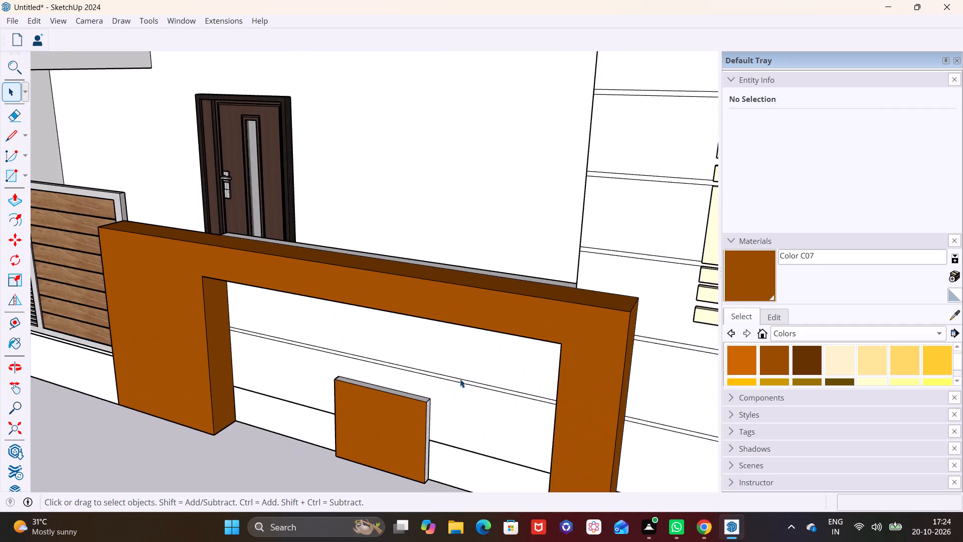
pyautogui.click(741, 268)
pyautogui.scroll(6, 420, 394)
pyautogui.click(408, 403)
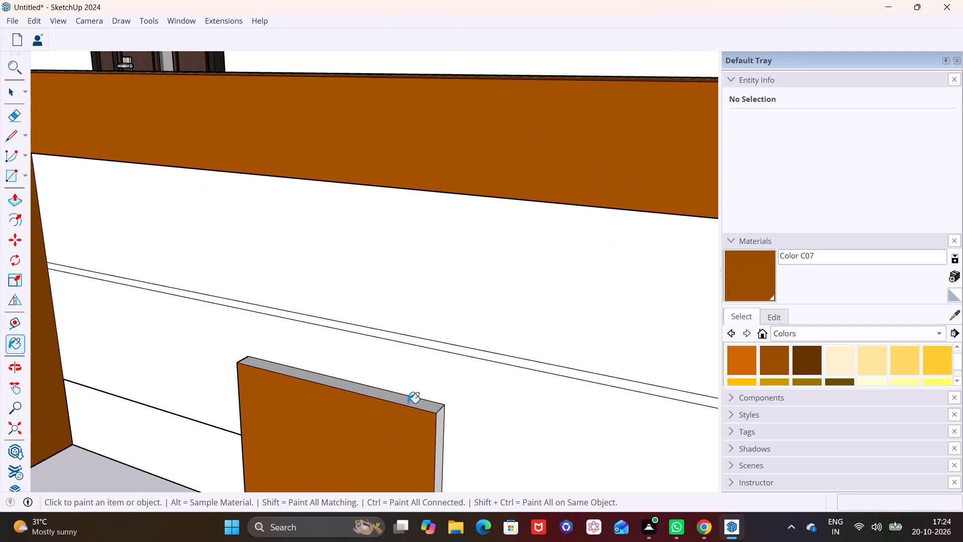
pyautogui.click(442, 436)
pyautogui.scroll(-6, 402, 420)
pyautogui.moveTo(339, 411); pyautogui.dragTo(343, 411, button='middle')
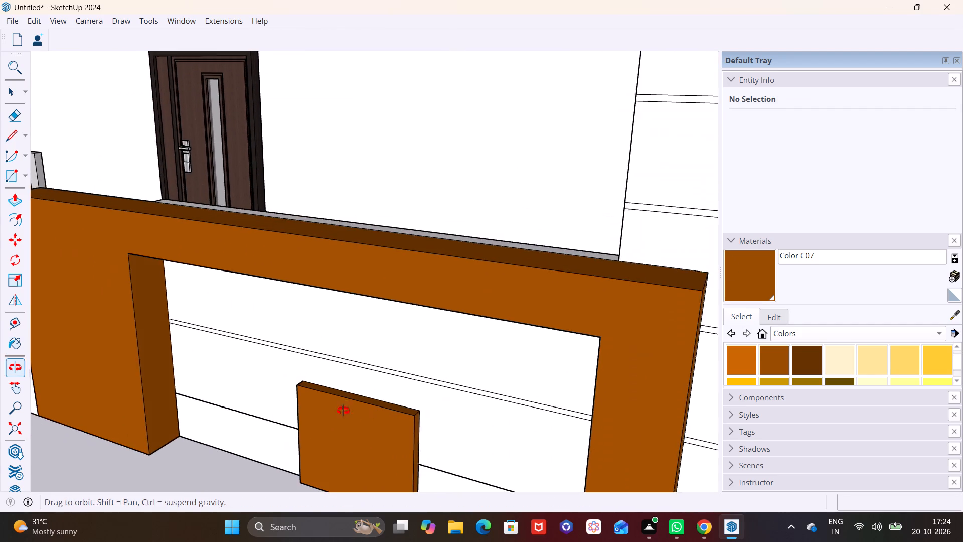
pyautogui.moveTo(343, 411); pyautogui.dragTo(600, 391, button='middle')
pyautogui.scroll(7, 360, 422)
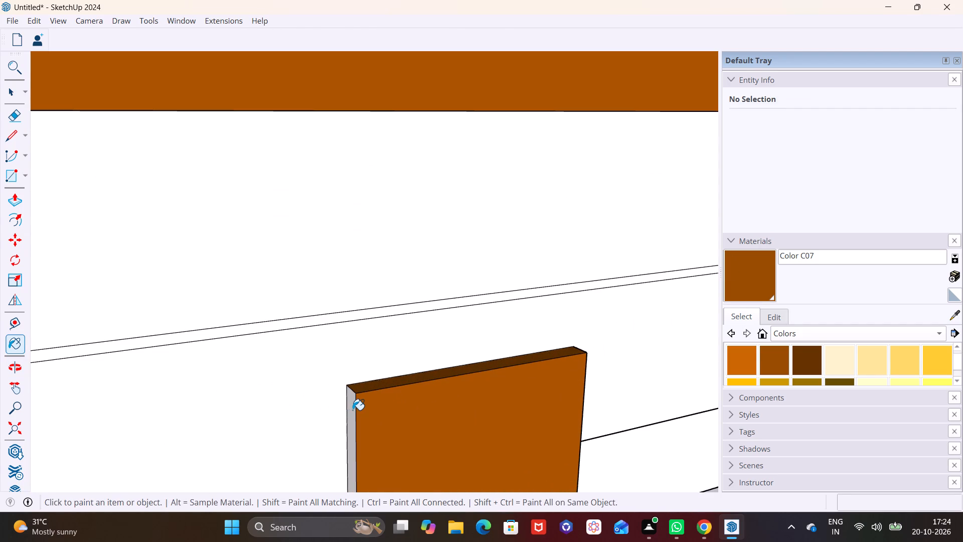
pyautogui.click(353, 410)
# Paint the inner side of the low-wall frame's narrow leg with Color C07.
pyautogui.scroll(-12, 352, 413)
pyautogui.click(547, 366)
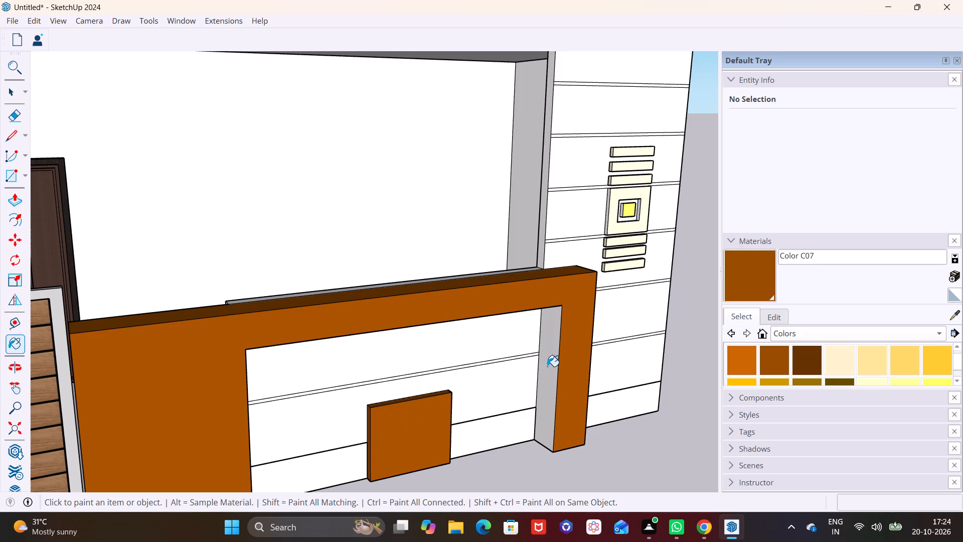
pyautogui.moveTo(542, 385); pyautogui.dragTo(230, 404, button='middle')
pyautogui.scroll(-3, 232, 389)
pyautogui.press('space')
pyautogui.click(202, 457)
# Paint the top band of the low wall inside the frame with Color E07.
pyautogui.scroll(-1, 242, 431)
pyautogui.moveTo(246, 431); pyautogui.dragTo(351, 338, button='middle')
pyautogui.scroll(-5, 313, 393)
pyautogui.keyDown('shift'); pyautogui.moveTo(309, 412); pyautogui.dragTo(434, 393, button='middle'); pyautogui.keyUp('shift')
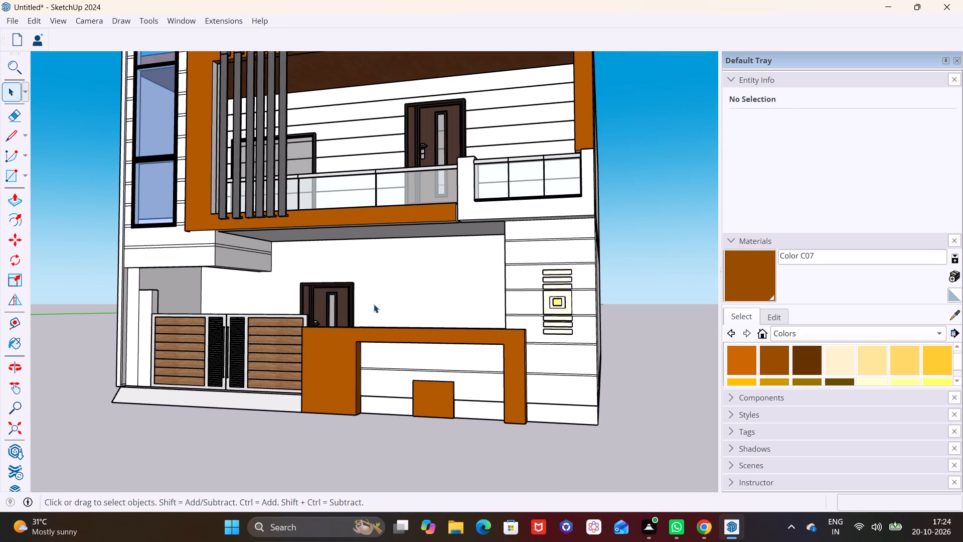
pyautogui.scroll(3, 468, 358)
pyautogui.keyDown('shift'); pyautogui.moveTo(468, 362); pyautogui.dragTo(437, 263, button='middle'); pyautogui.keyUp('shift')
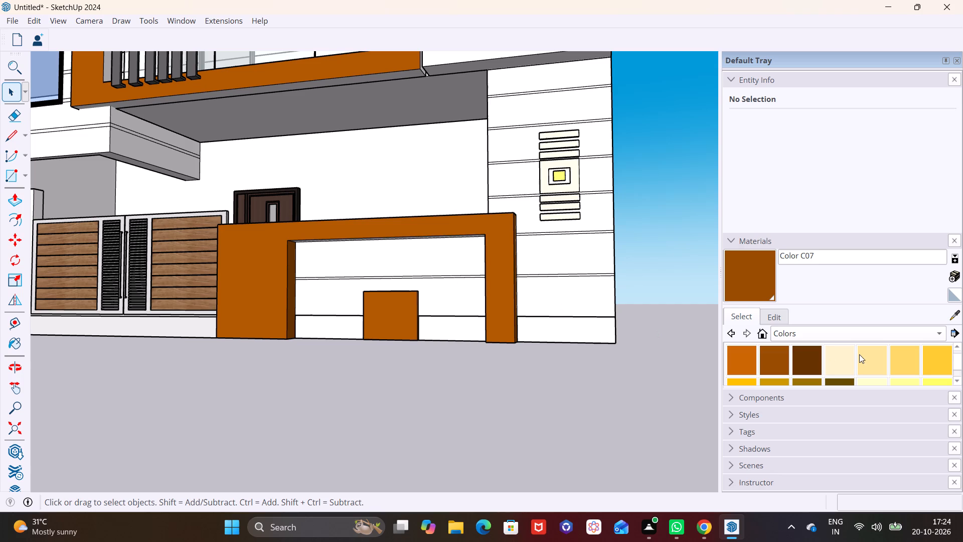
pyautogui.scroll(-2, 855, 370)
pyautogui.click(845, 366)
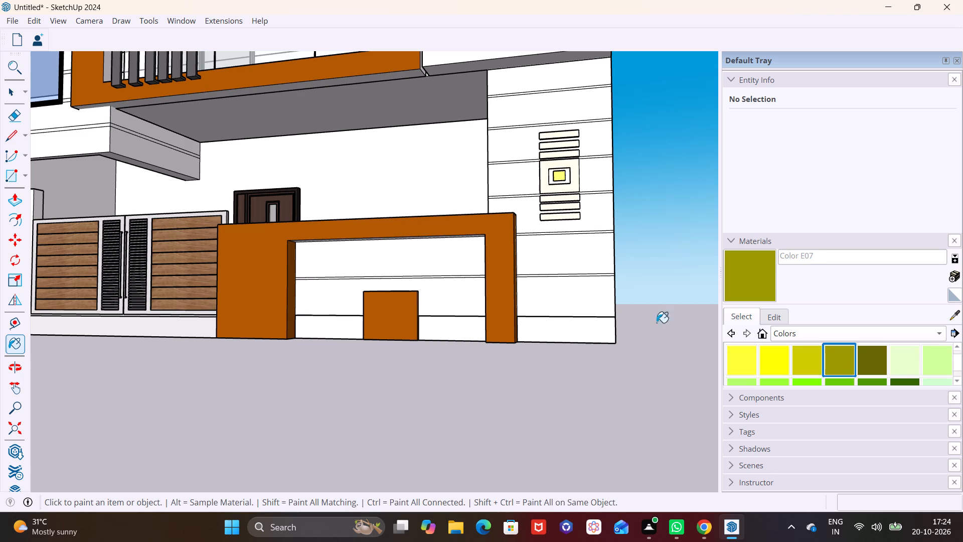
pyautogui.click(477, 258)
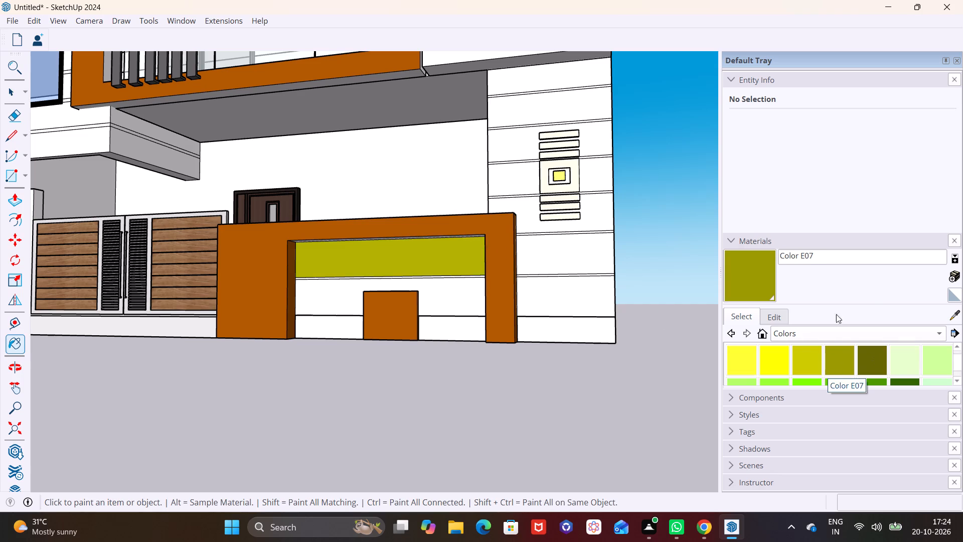
# Close the Components and Tags sections of the tray.
pyautogui.scroll(-1, 894, 239)
pyautogui.moveTo(893, 239); pyautogui.dragTo(886, 180, button='middle')
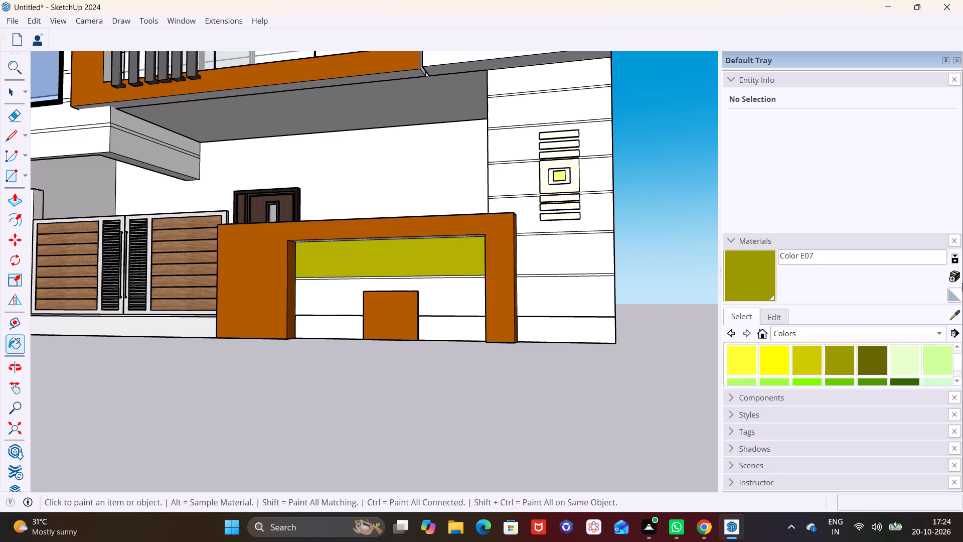
pyautogui.moveTo(962, 281); pyautogui.dragTo(962, 326)
pyautogui.click(954, 394)
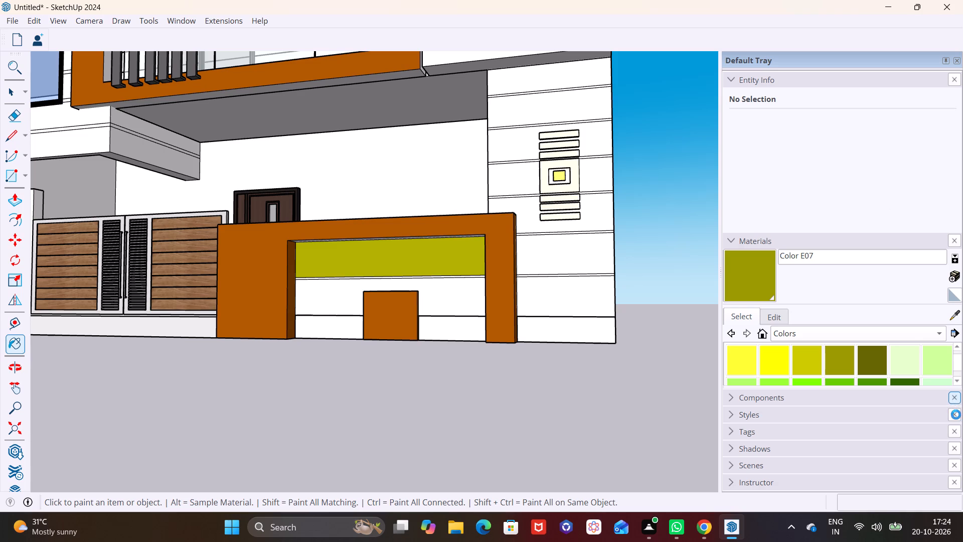
pyautogui.click(956, 415)
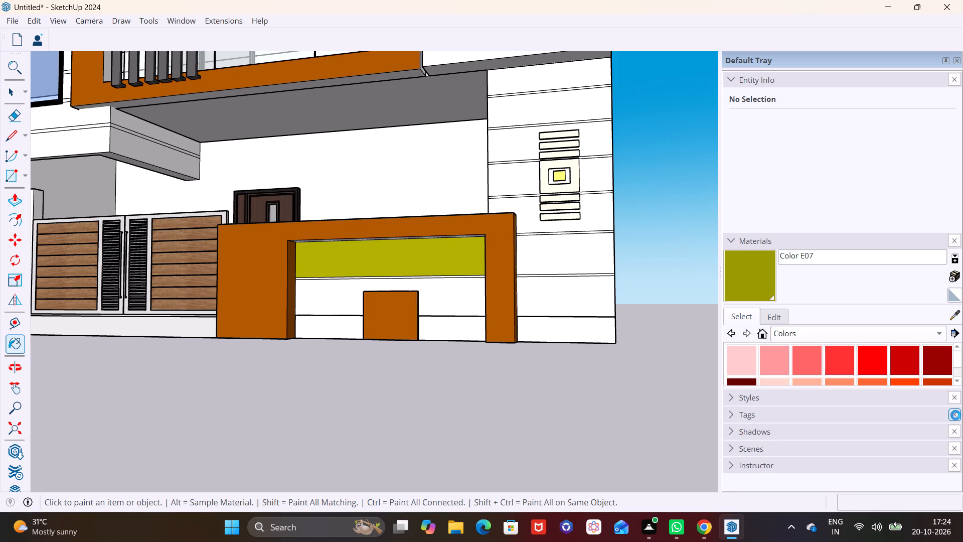
# Paint the low wall's top and middle bands inside the frame and the base strip with Color F07.
pyautogui.scroll(-4, 827, 323)
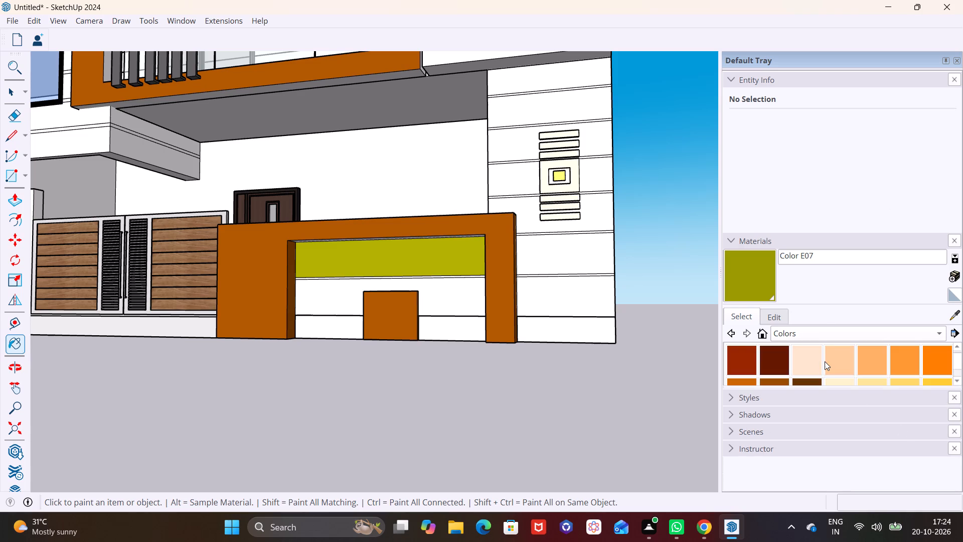
pyautogui.scroll(-5, 825, 361)
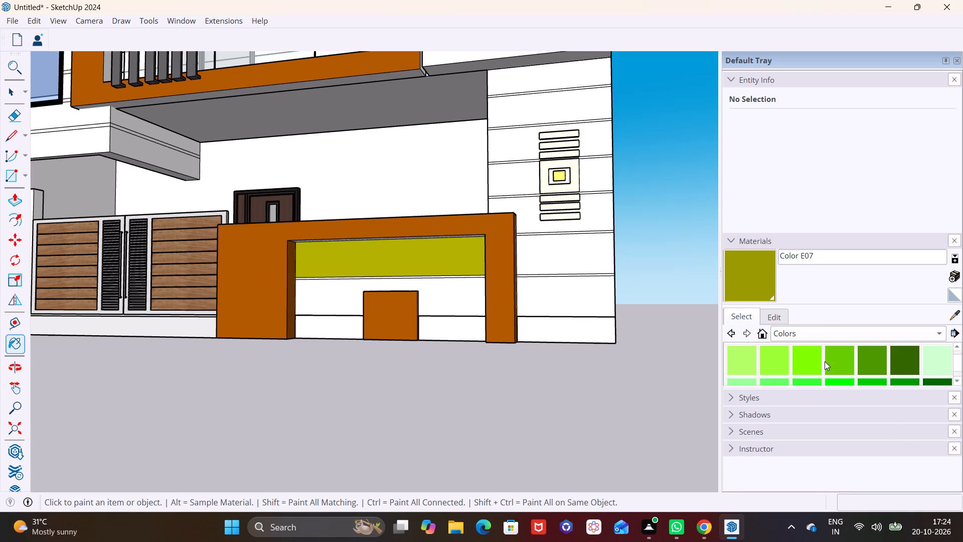
pyautogui.click(879, 370)
pyautogui.click(455, 255)
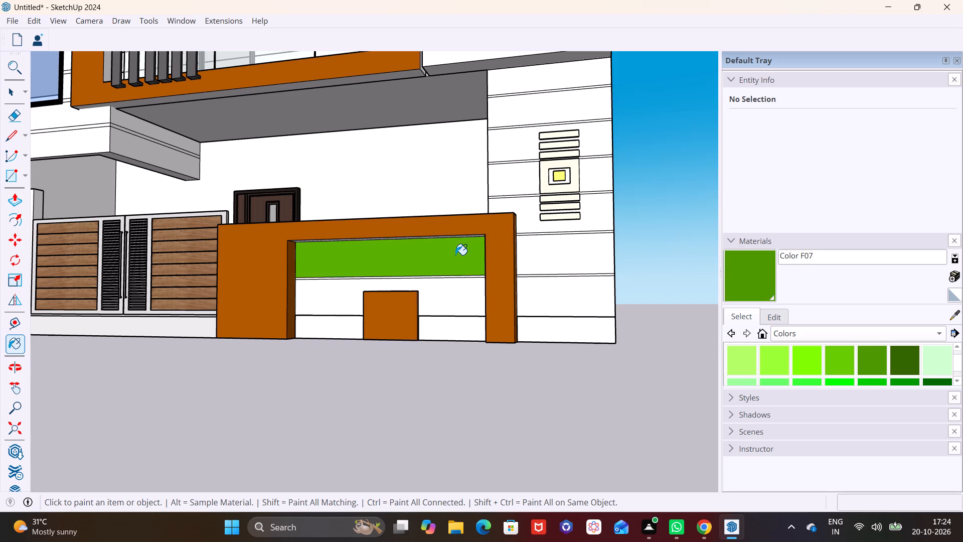
pyautogui.click(459, 293)
pyautogui.click(456, 327)
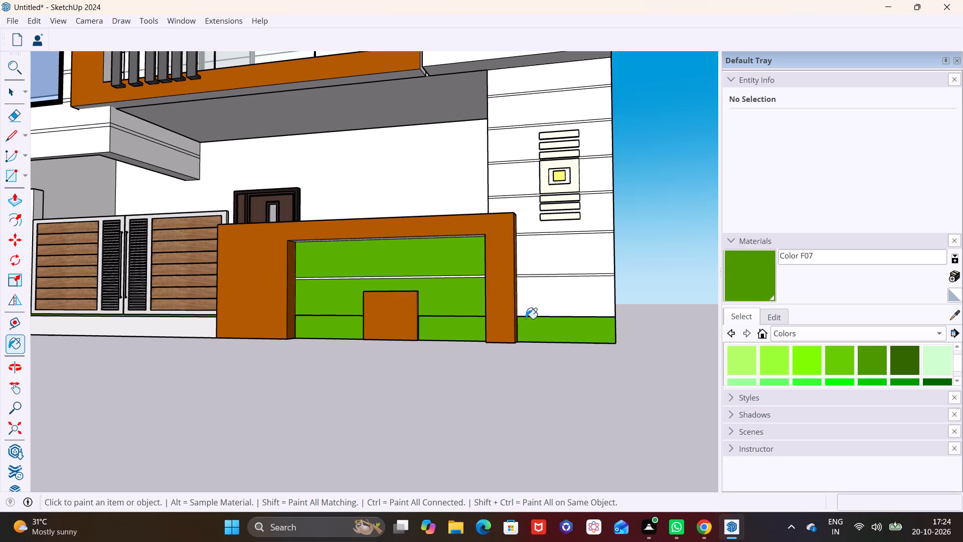
# Adjust Color F07 to a muted olive green with HSB saturation 44 and brightness 41.
pyautogui.scroll(-7, 596, 295)
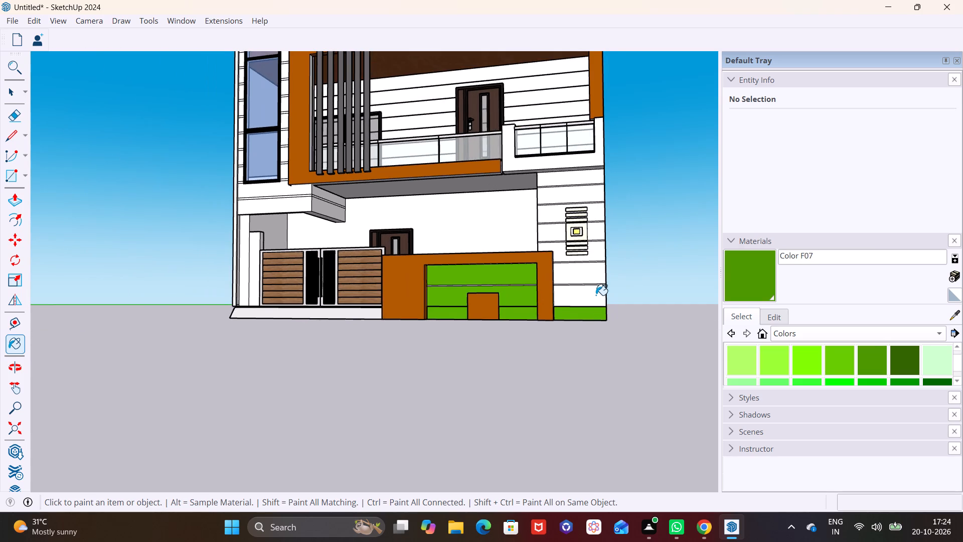
pyautogui.keyDown('shift'); pyautogui.moveTo(596, 295); pyautogui.dragTo(511, 331, button='middle'); pyautogui.keyUp('shift')
pyautogui.keyDown('shift'); pyautogui.scroll(-1, 511, 331); pyautogui.keyUp('shift')
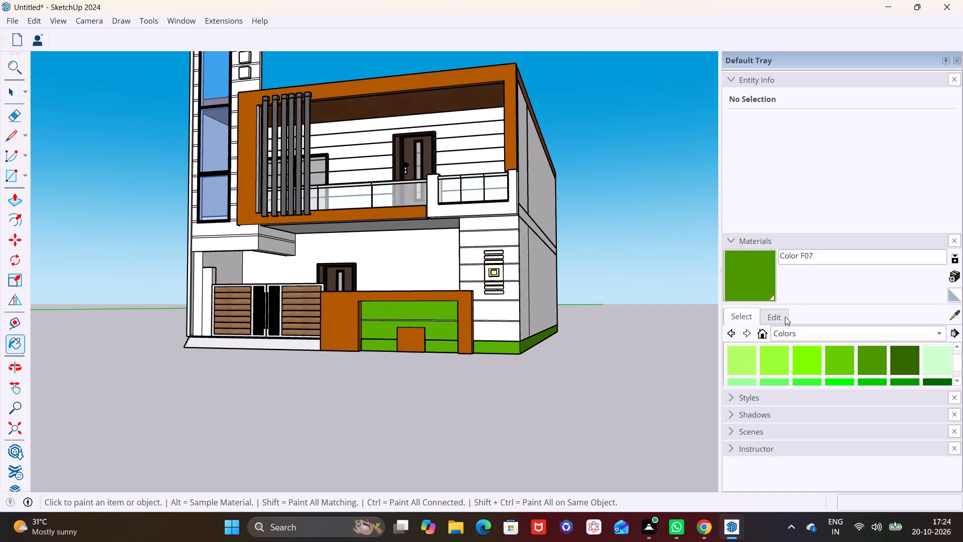
pyautogui.click(782, 316)
pyautogui.moveTo(810, 433); pyautogui.dragTo(799, 433)
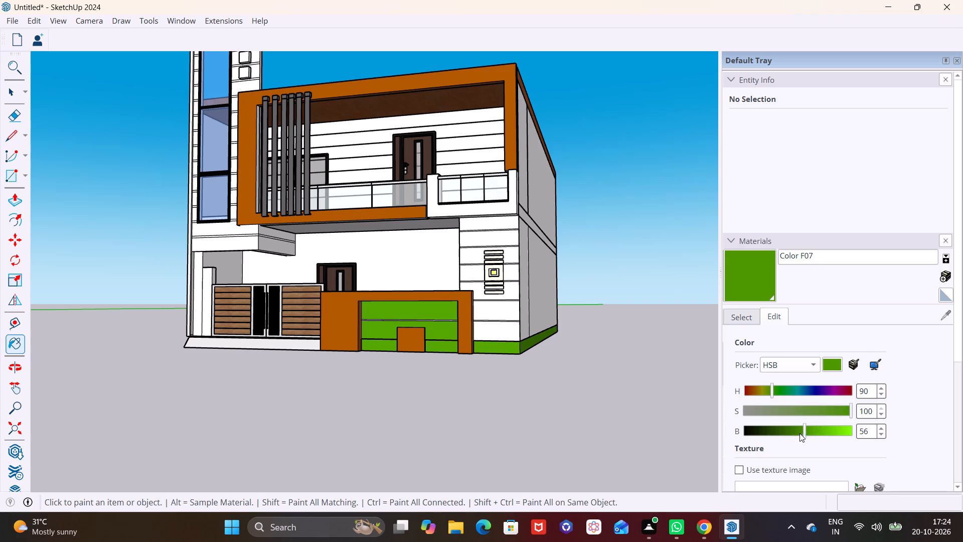
pyautogui.moveTo(799, 433); pyautogui.dragTo(779, 431)
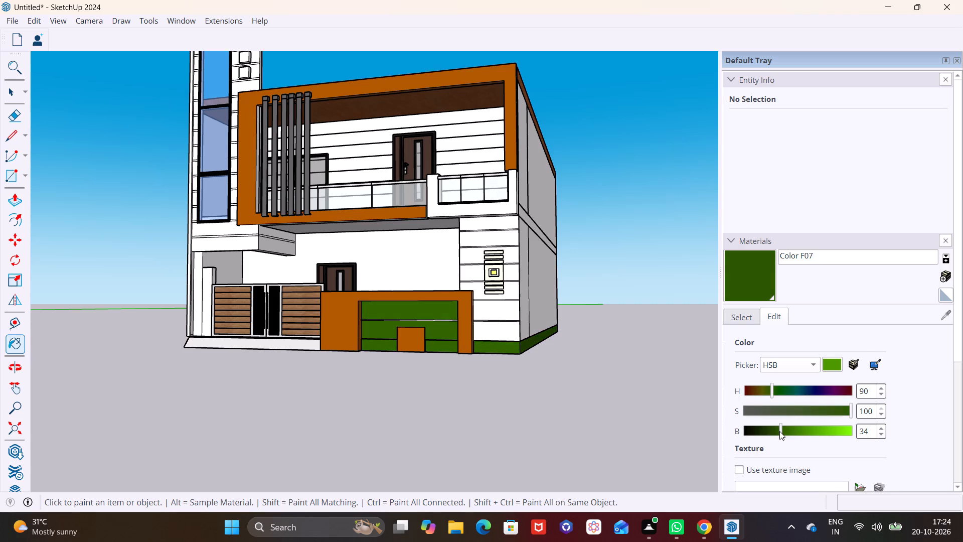
pyautogui.moveTo(779, 431); pyautogui.dragTo(788, 432)
pyautogui.moveTo(848, 412); pyautogui.dragTo(817, 410)
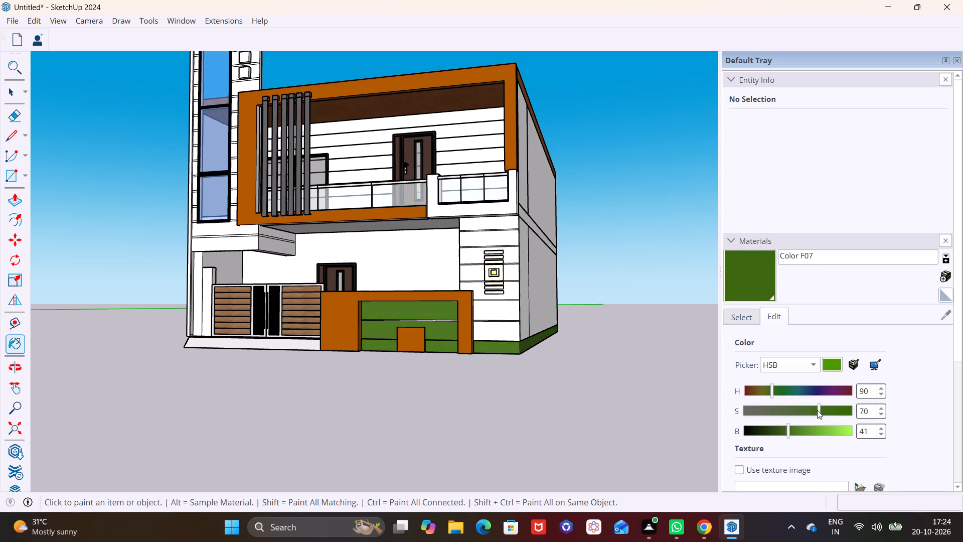
pyautogui.moveTo(817, 410); pyautogui.dragTo(773, 407)
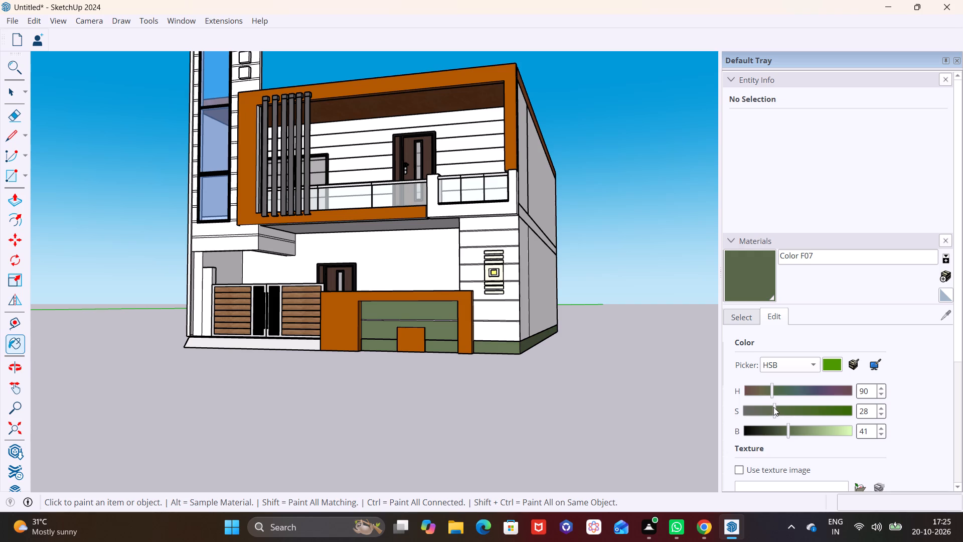
pyautogui.moveTo(773, 407); pyautogui.dragTo(790, 406)
# Paint the siding bands of the ground-floor wall around the light fixture with the adjusted Color F07.
pyautogui.scroll(4, 565, 277)
pyautogui.click(465, 327)
pyautogui.click(463, 367)
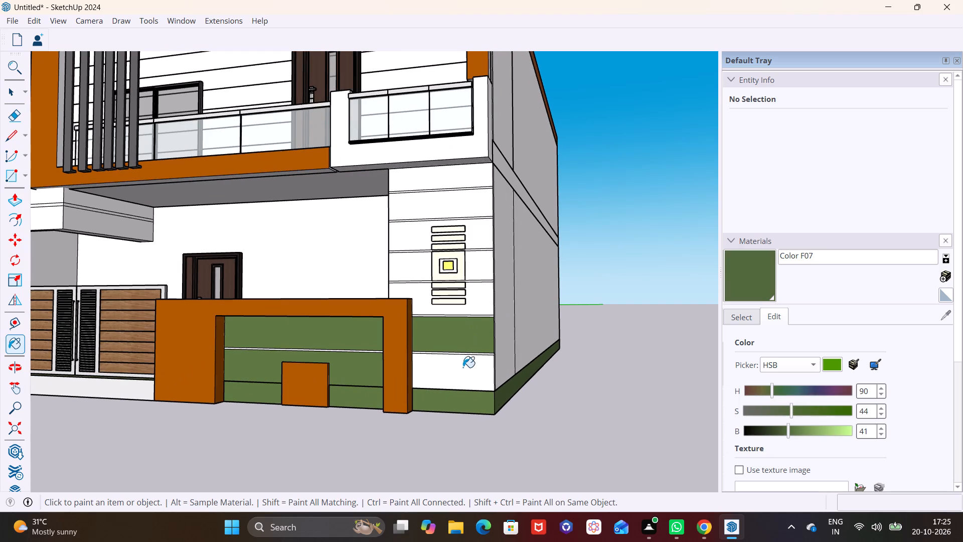
pyautogui.click(482, 300)
pyautogui.click(483, 274)
pyautogui.click(475, 239)
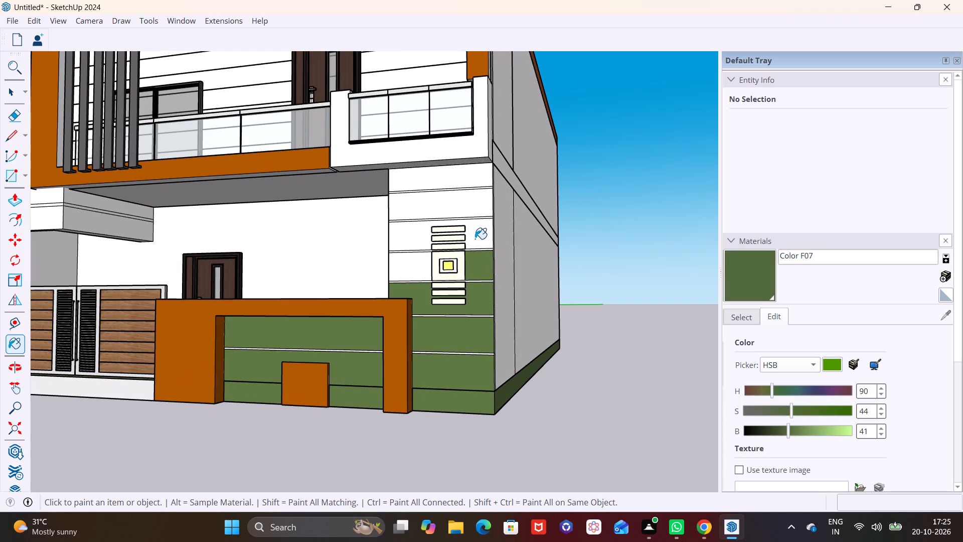
pyautogui.click(470, 206)
pyautogui.click(469, 181)
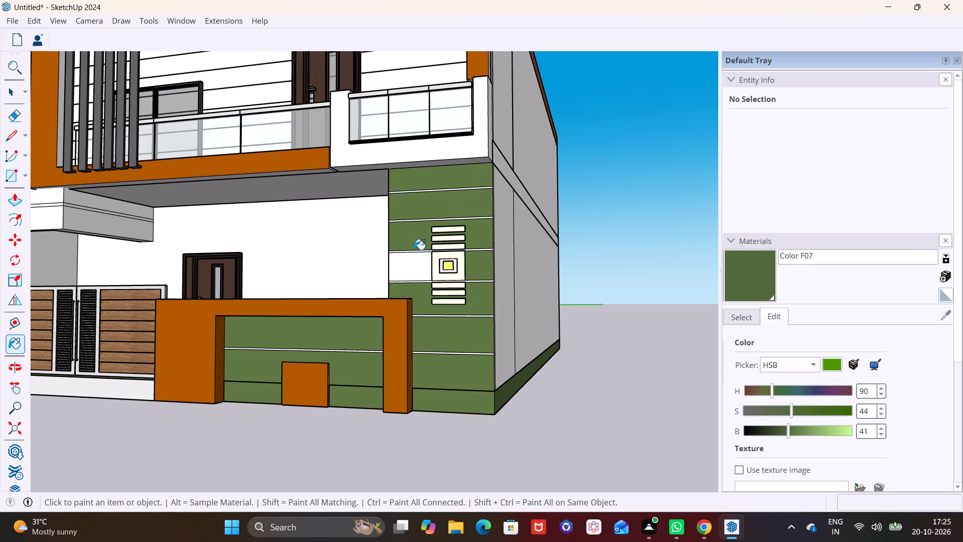
pyautogui.click(411, 259)
# Paint the stair tower's bands around the four small squares, down to the brown frame, with Color F07.
pyautogui.scroll(-6, 411, 259)
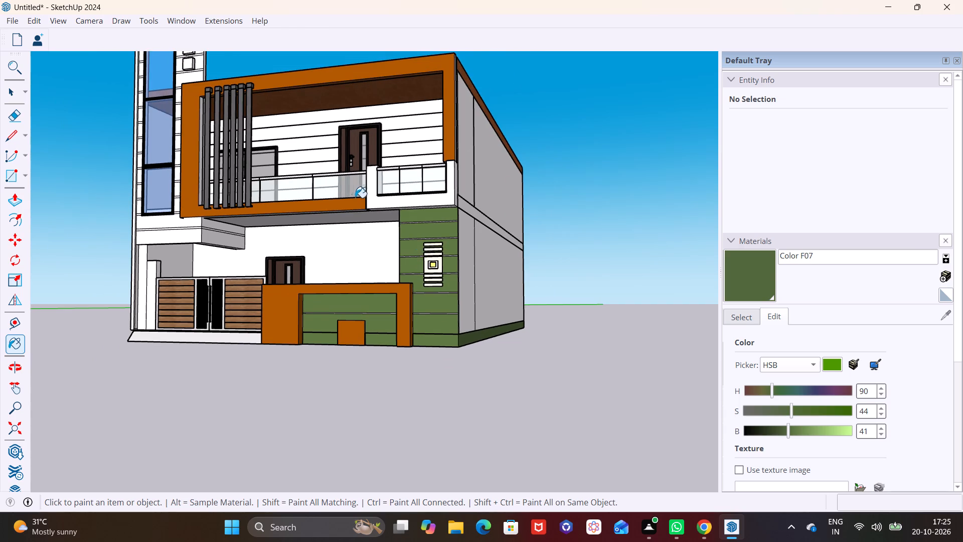
pyautogui.scroll(-1, 352, 194)
pyautogui.moveTo(382, 218); pyautogui.dragTo(459, 234, button='middle')
pyautogui.moveTo(453, 239); pyautogui.dragTo(263, 210, button='middle')
pyautogui.moveTo(348, 251); pyautogui.dragTo(529, 367, button='middle')
pyautogui.moveTo(450, 350); pyautogui.dragTo(588, 376, button='middle')
pyautogui.scroll(2, 388, 273)
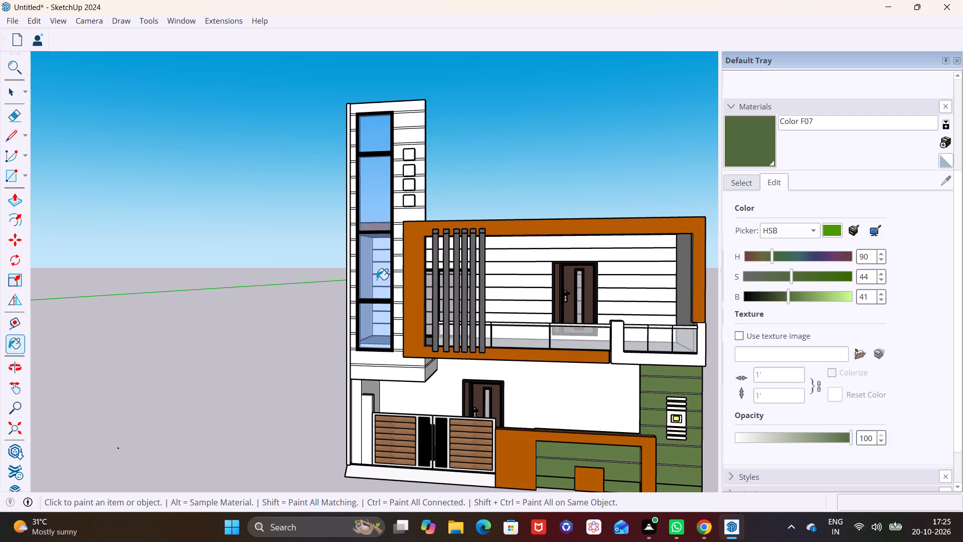
pyautogui.scroll(4, 408, 198)
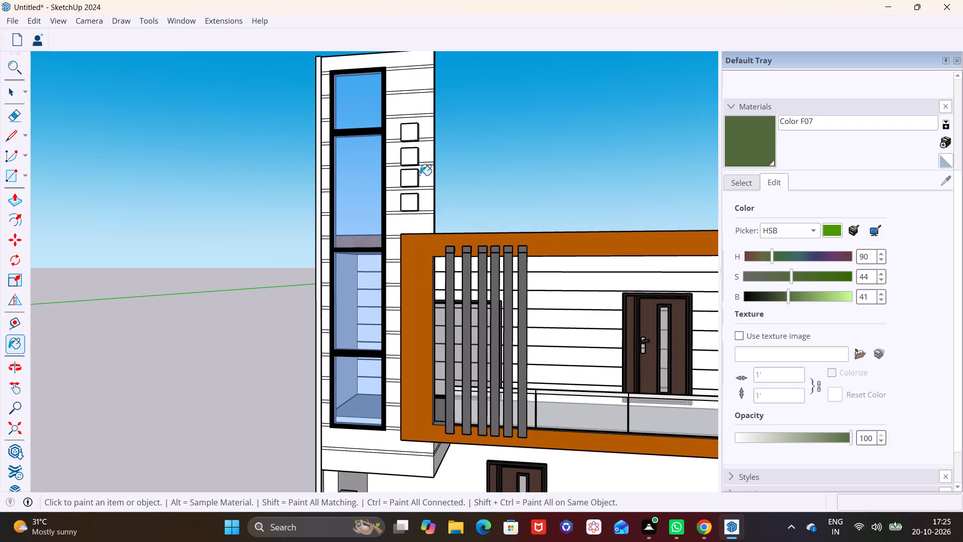
pyautogui.click(411, 84)
pyautogui.click(412, 99)
pyautogui.click(422, 130)
pyautogui.click(430, 152)
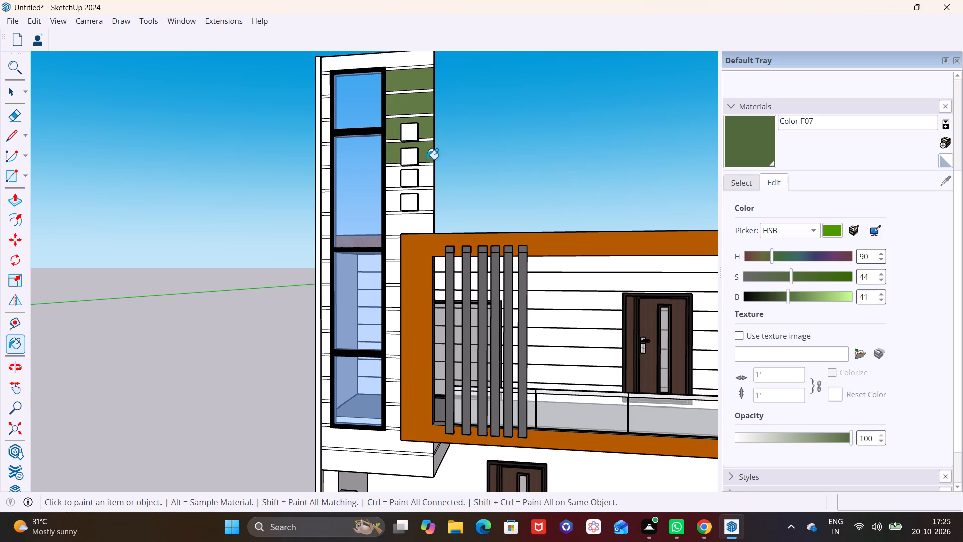
pyautogui.click(426, 177)
pyautogui.click(424, 206)
pyautogui.click(424, 224)
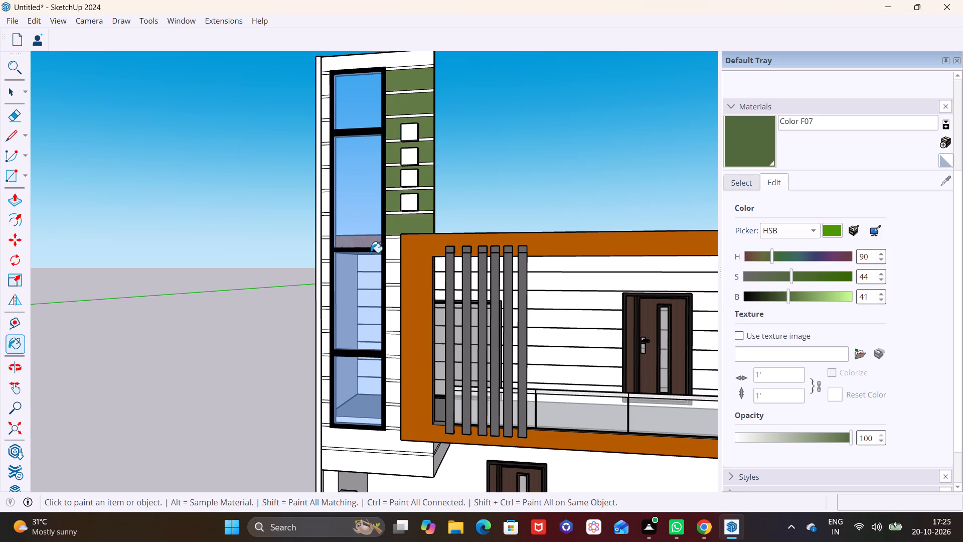
# Paint the short tower bands between the tall window and brown frame, and the bands below the window, with Color F07.
pyautogui.click(394, 248)
pyautogui.click(392, 276)
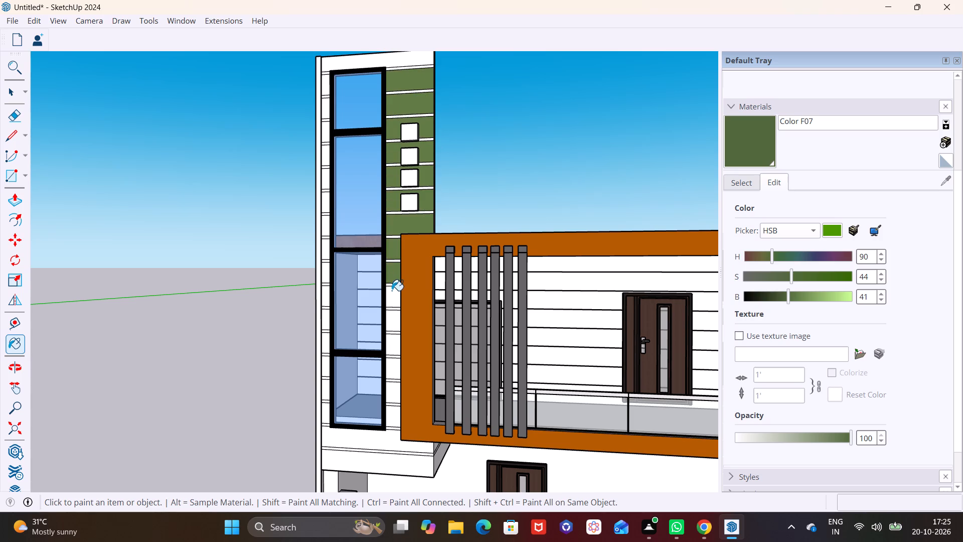
pyautogui.click(392, 291)
pyautogui.click(396, 318)
pyautogui.click(388, 348)
pyautogui.click(397, 373)
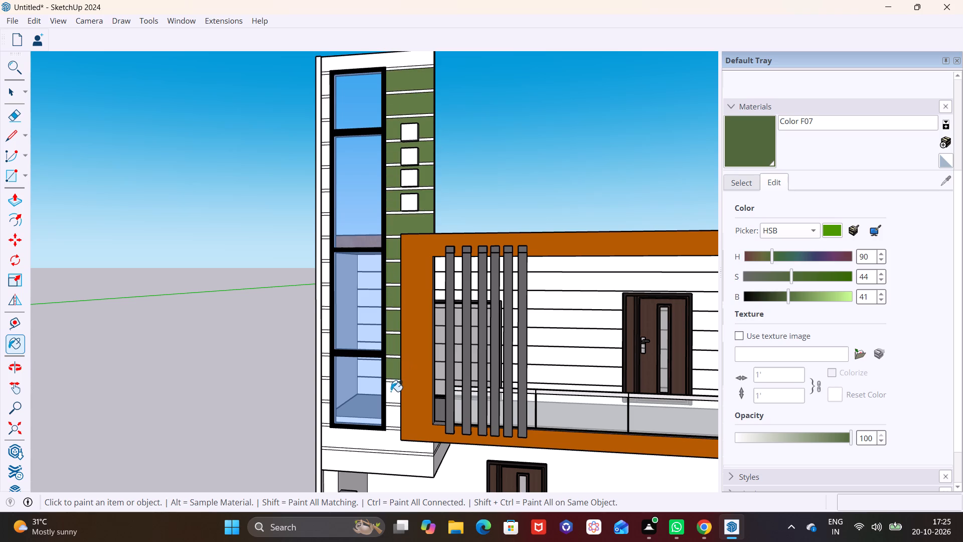
pyautogui.click(391, 391)
pyautogui.click(395, 415)
pyautogui.click(388, 445)
pyautogui.click(387, 460)
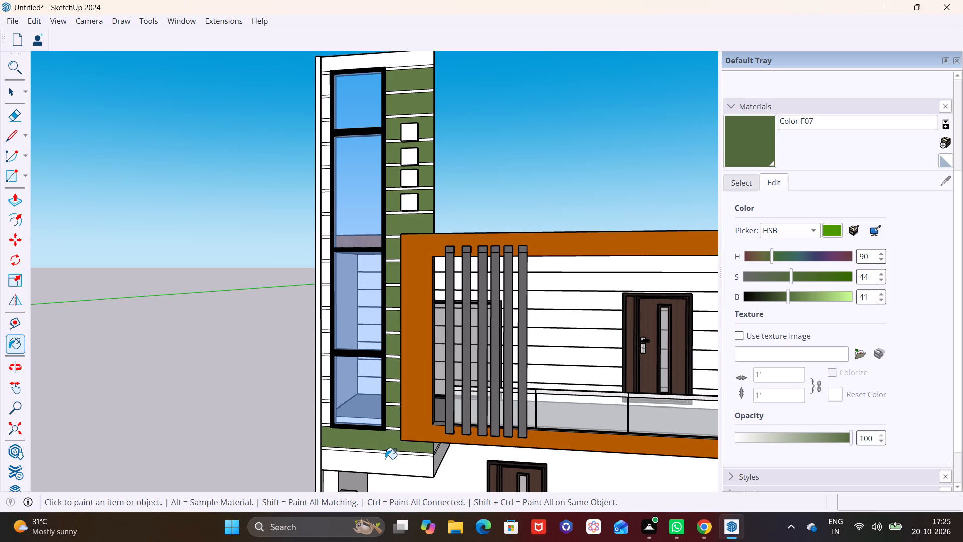
# Paint the narrow bands along the tower's outer side of the tall window, over its lower half, with Color F07.
pyautogui.scroll(6, 318, 377)
pyautogui.click(327, 434)
pyautogui.moveTo(332, 405); pyautogui.dragTo(333, 393)
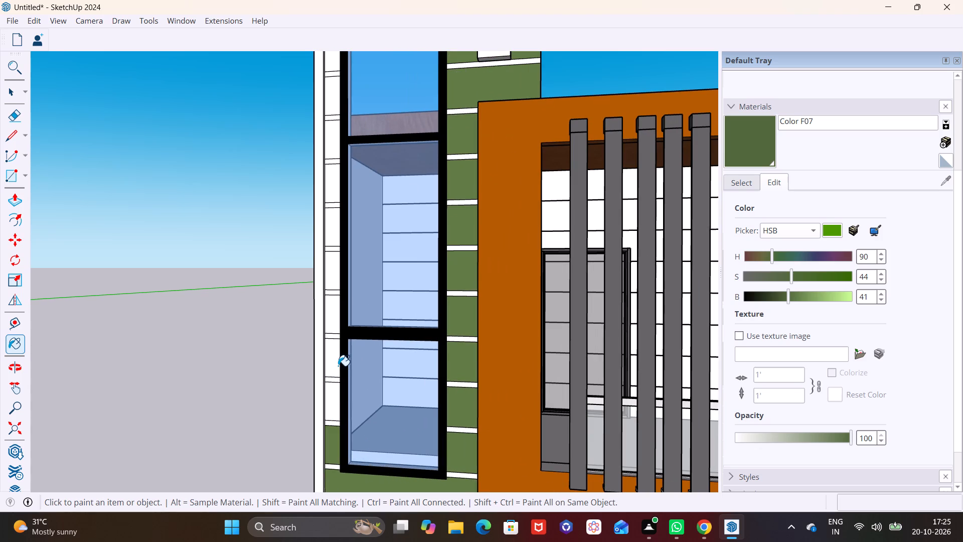
pyautogui.click(333, 360)
pyautogui.moveTo(332, 321); pyautogui.dragTo(332, 314)
pyautogui.click(333, 262)
pyautogui.moveTo(333, 235); pyautogui.dragTo(334, 229)
pyautogui.click(338, 182)
pyautogui.click(330, 139)
pyautogui.click(339, 100)
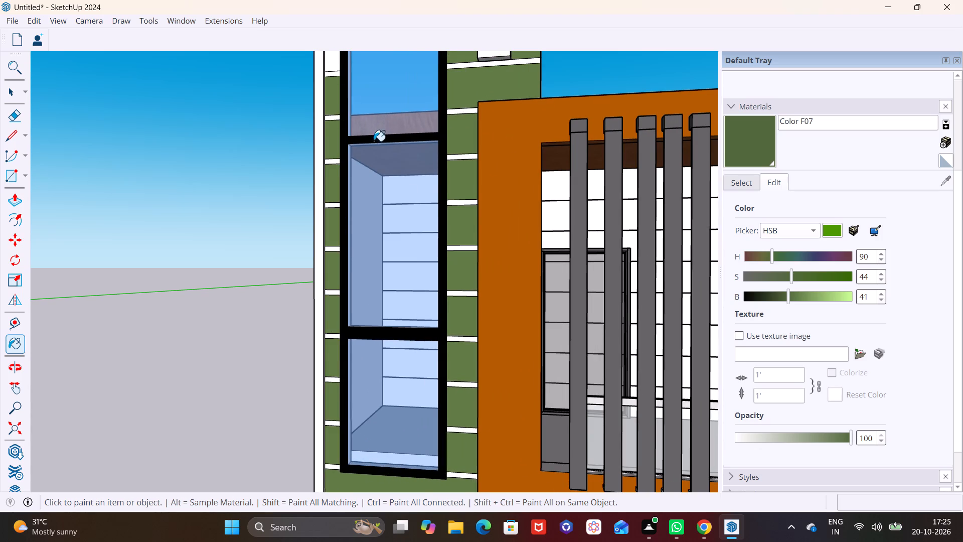
# Paint the remaining narrow bands beside the tall window's upper half on the tower's outer side with Color F07.
pyautogui.scroll(-4, 378, 149)
pyautogui.moveTo(379, 151); pyautogui.dragTo(392, 320, button='middle')
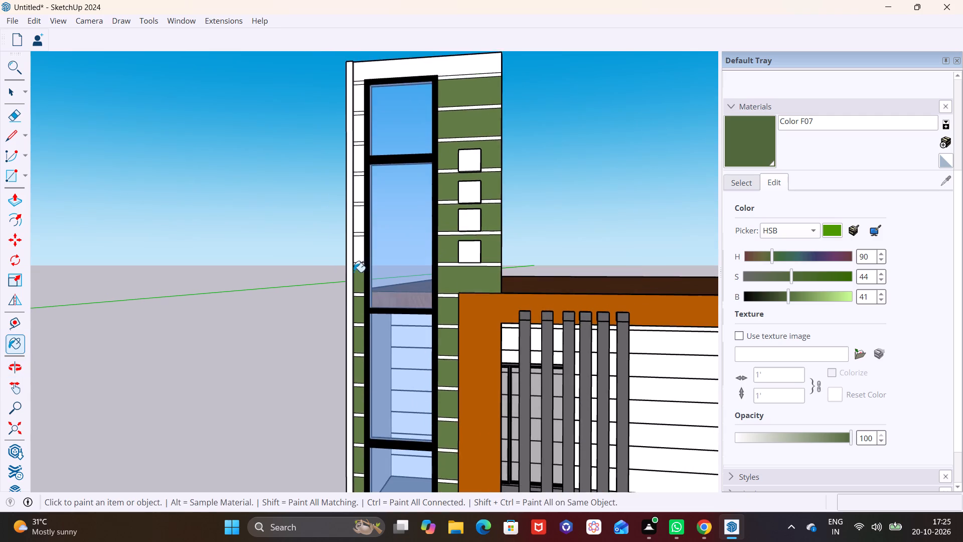
pyautogui.scroll(3, 353, 253)
pyautogui.click(359, 244)
pyautogui.click(363, 205)
pyautogui.click(359, 173)
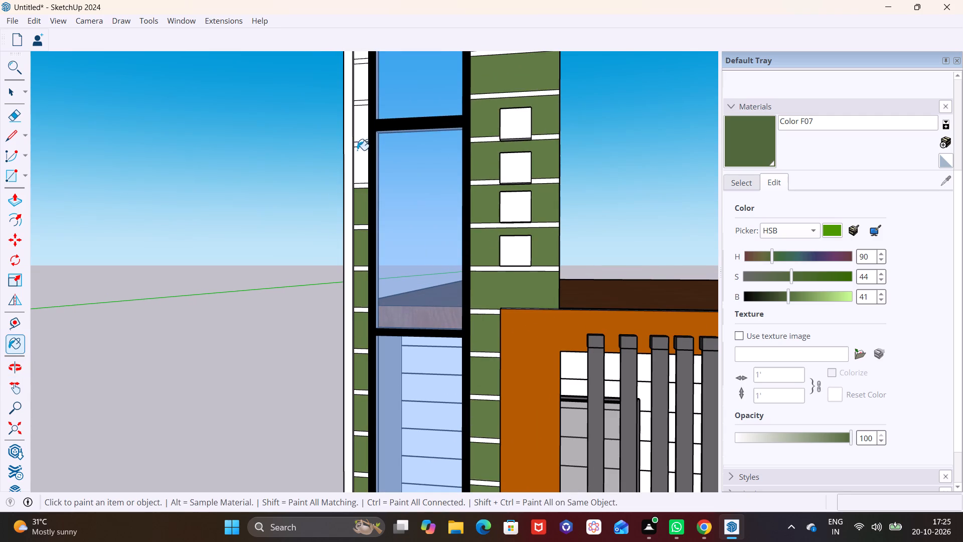
pyautogui.click(357, 133)
pyautogui.click(358, 93)
# Paint all faces matching the tower's white edge strip with Color F07 at once.
pyautogui.scroll(-7, 379, 106)
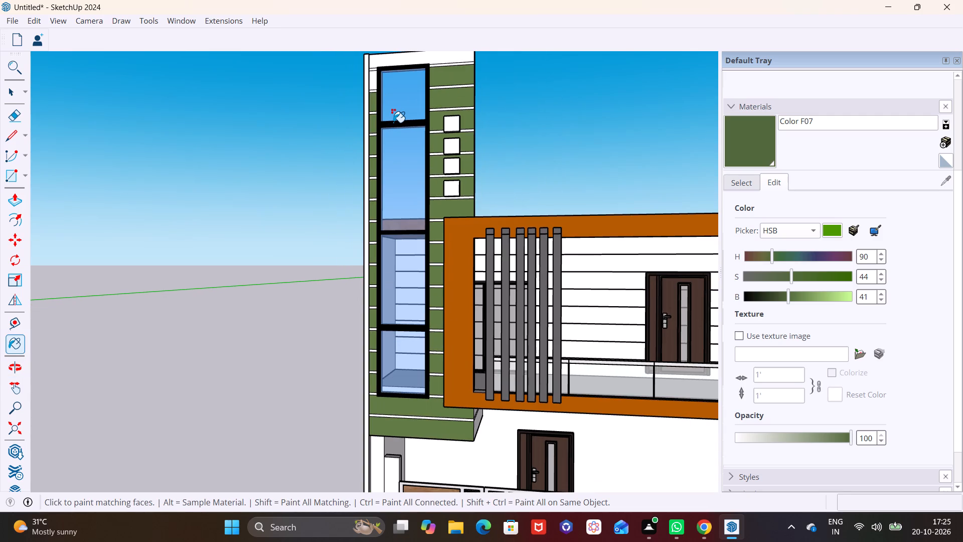
pyautogui.keyDown('shift'); pyautogui.moveTo(393, 122); pyautogui.dragTo(336, 308, button='middle'); pyautogui.keyUp('shift')
pyautogui.scroll(3, 341, 223)
pyautogui.click(299, 289)
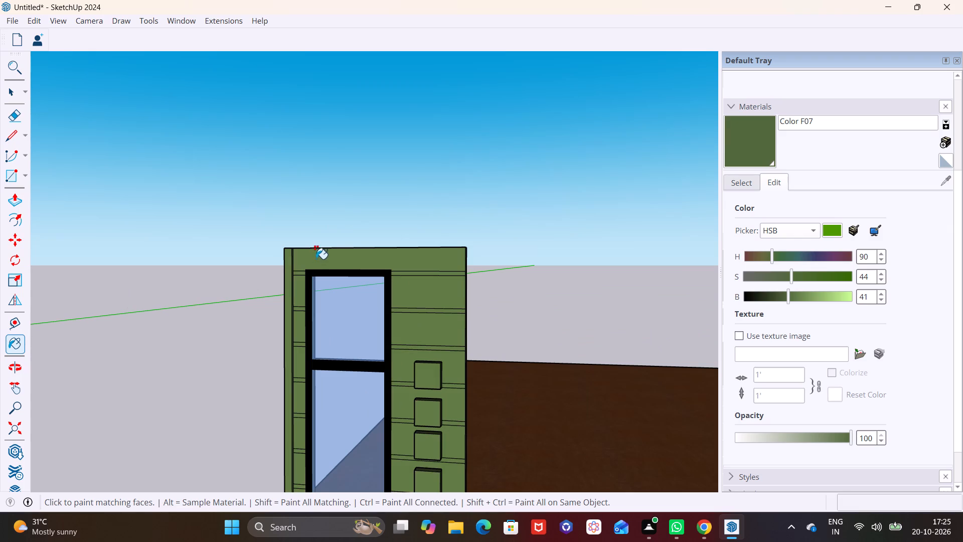
pyautogui.scroll(-7, 364, 260)
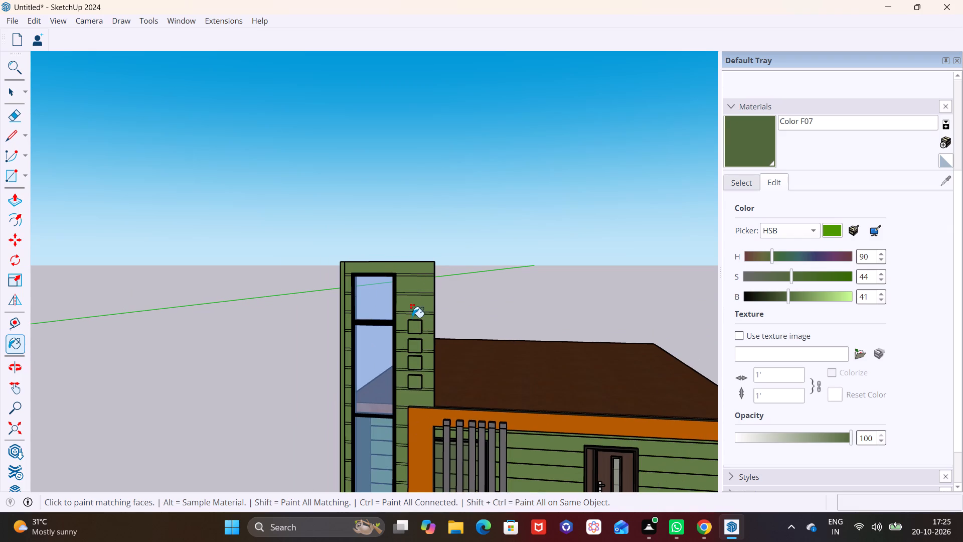
pyautogui.scroll(4, 356, 308)
pyautogui.press('space')
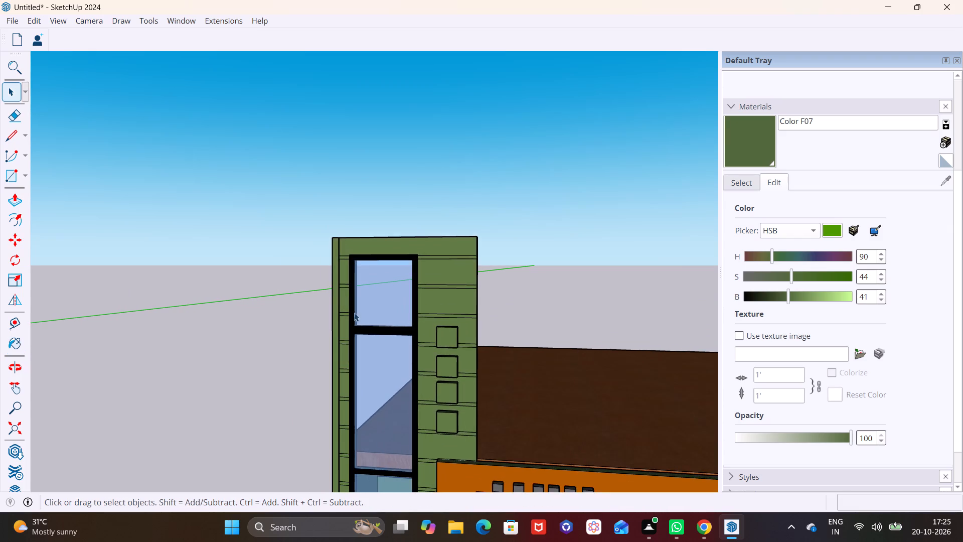
# Paint the tower's narrow outer edge strip and its thin return face with Color M00.
pyautogui.scroll(8, 346, 313)
pyautogui.moveTo(346, 302); pyautogui.dragTo(248, 306, button='middle')
pyautogui.keyDown('shift'); pyautogui.moveTo(329, 307); pyautogui.dragTo(342, 304, button='middle'); pyautogui.keyUp('shift')
pyautogui.keyDown('shift'); pyautogui.scroll(1, 332, 307); pyautogui.keyUp('shift')
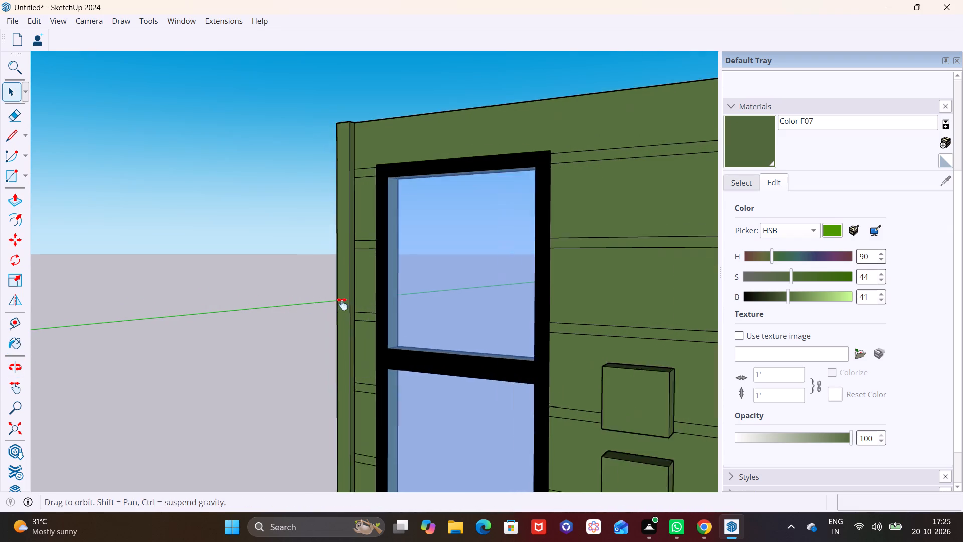
pyautogui.keyDown('shift'); pyautogui.moveTo(342, 304); pyautogui.dragTo(379, 255, button='middle'); pyautogui.keyUp('shift')
pyautogui.scroll(2, 422, 278)
pyautogui.click(733, 180)
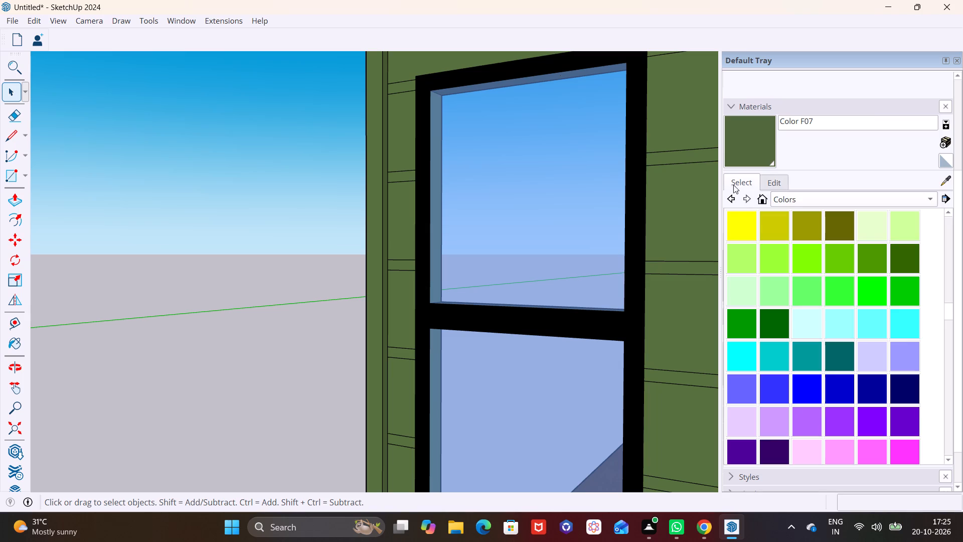
pyautogui.scroll(-6, 815, 302)
pyautogui.click(737, 355)
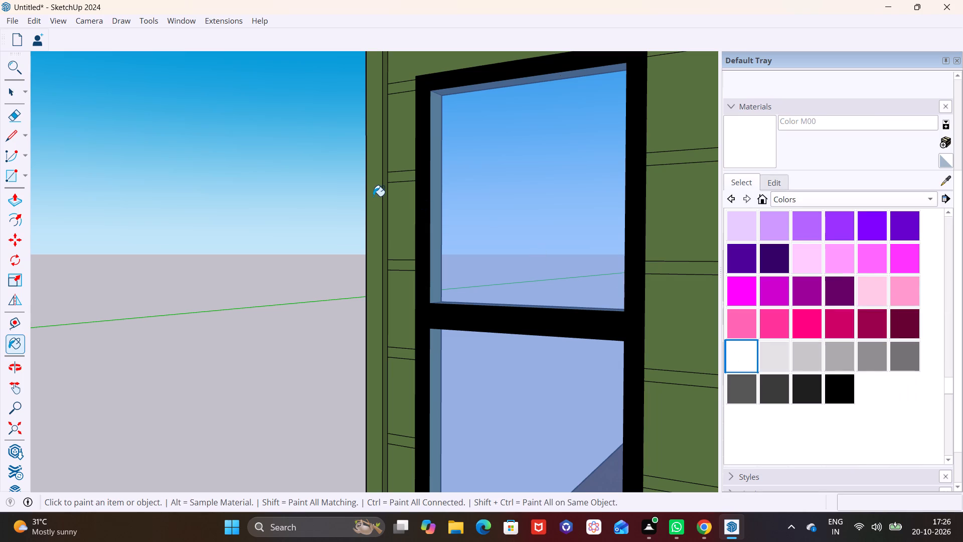
pyautogui.click(373, 196)
pyautogui.scroll(-2, 376, 197)
pyautogui.scroll(7, 380, 195)
pyautogui.click(387, 197)
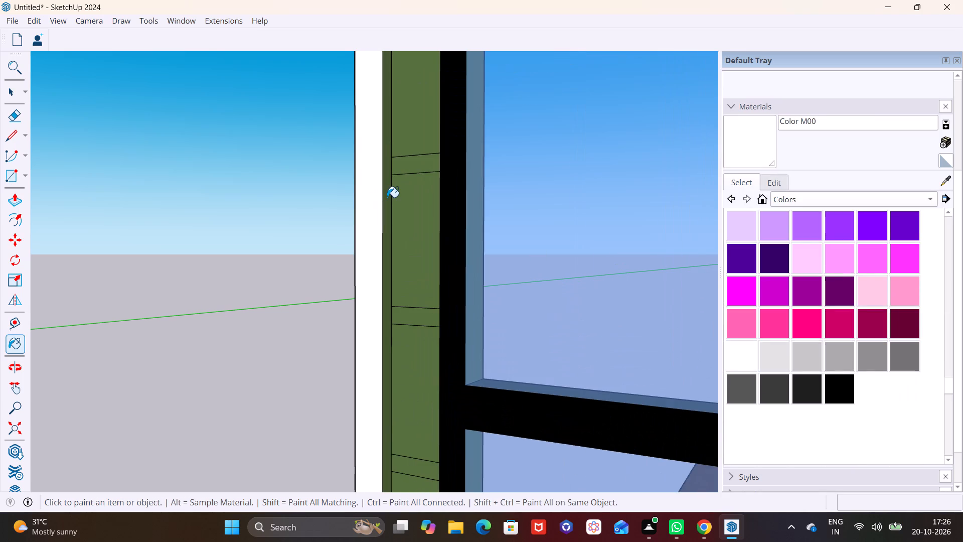
# Paint the outer frame of the tower's tall window with Color M00.
pyautogui.scroll(-14, 387, 200)
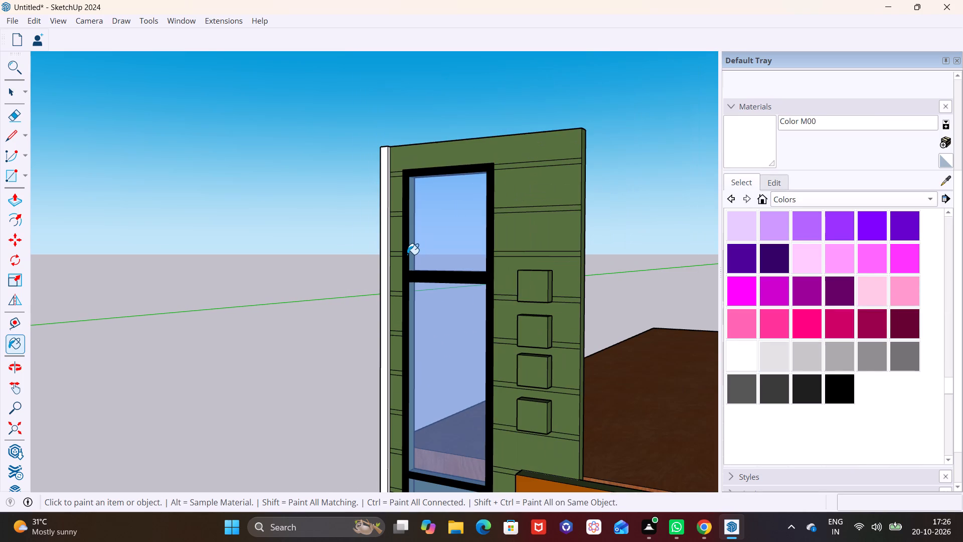
pyautogui.scroll(9, 408, 221)
pyautogui.click(407, 212)
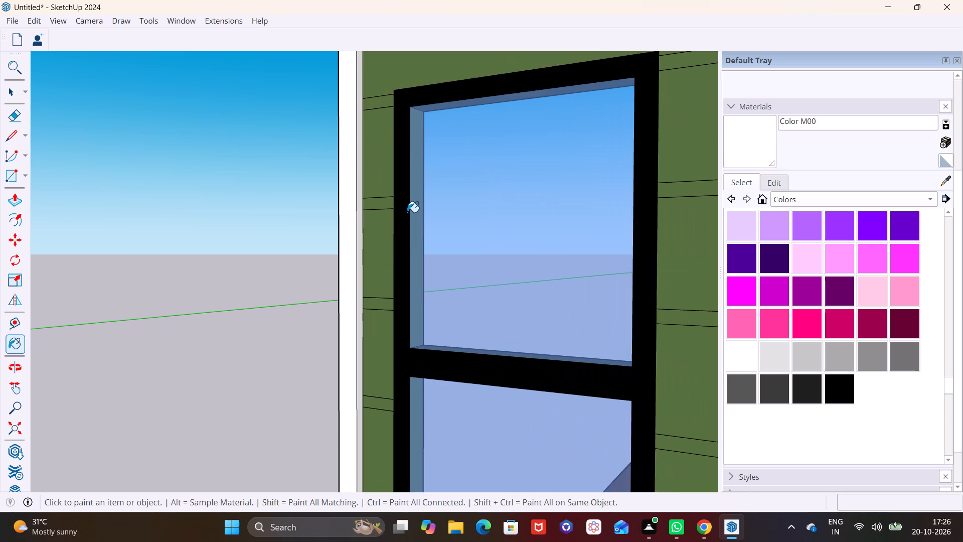
pyautogui.scroll(-8, 503, 237)
pyautogui.scroll(-2, 524, 284)
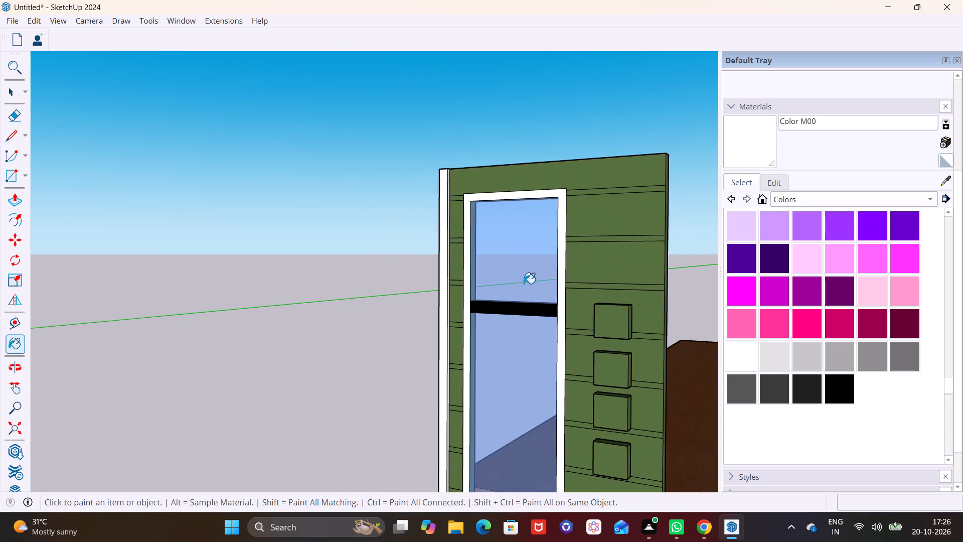
pyautogui.scroll(-9, 524, 284)
pyautogui.moveTo(524, 283); pyautogui.dragTo(536, 262)
pyautogui.press('space')
pyautogui.press('space')
pyautogui.click(403, 319)
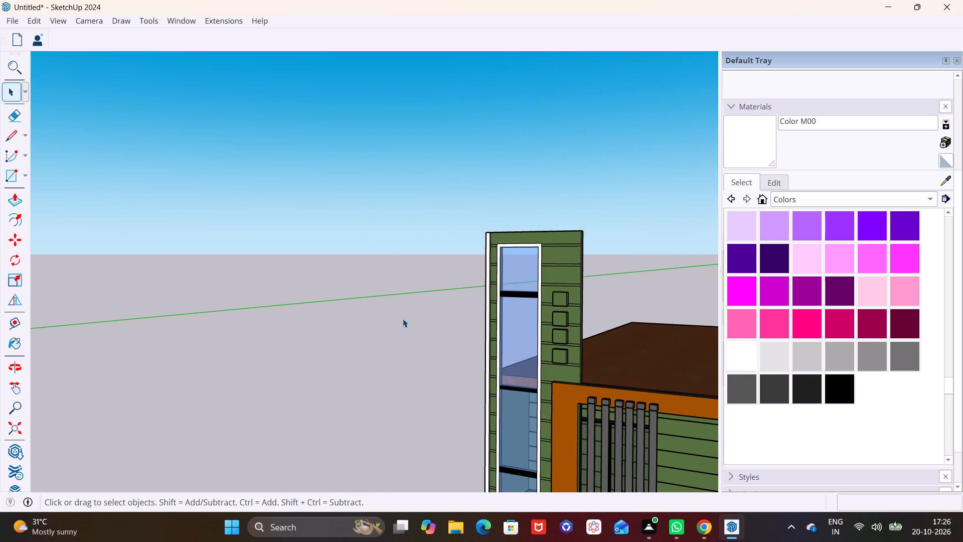
pyautogui.scroll(-3, 462, 304)
pyautogui.keyDown('shift'); pyautogui.moveTo(512, 332); pyautogui.dragTo(434, 219, button='middle'); pyautogui.keyUp('shift')
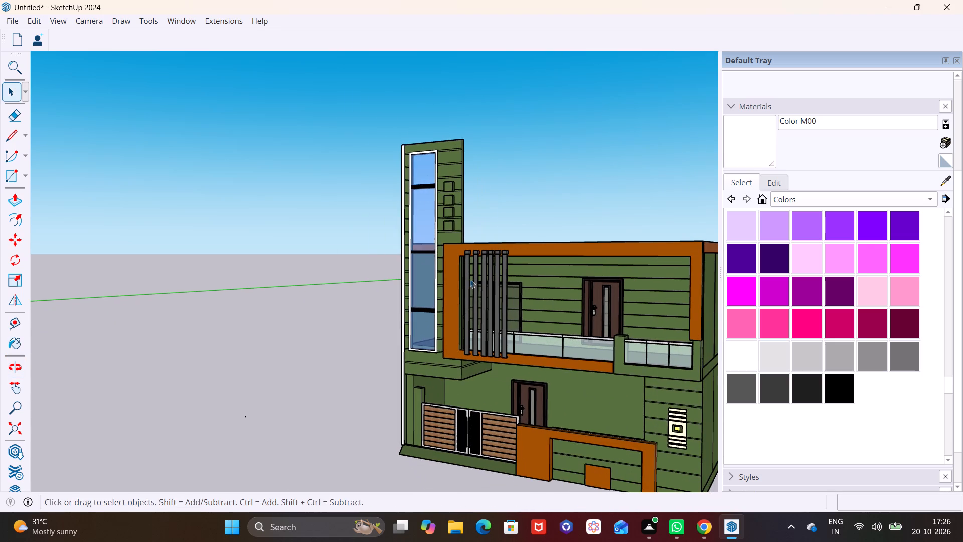
# Undo the recent paint changes back through the fill that turned all matching white faces green.
pyautogui.moveTo(485, 311); pyautogui.dragTo(520, 302, button='middle')
pyautogui.hotkey('ctrl', 'z')
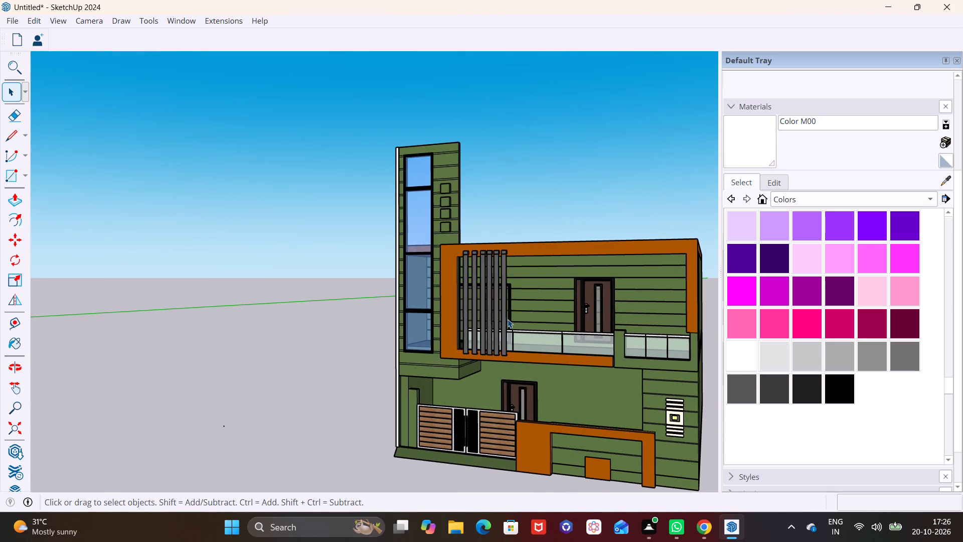
pyautogui.hotkey('ctrl', 'z')
pyautogui.keyDown('ctrl'); pyautogui.click(508, 319); pyautogui.keyUp('ctrl')
pyautogui.hotkey('ctrl', 'z')
pyautogui.hotkey('ctrl', 'z')
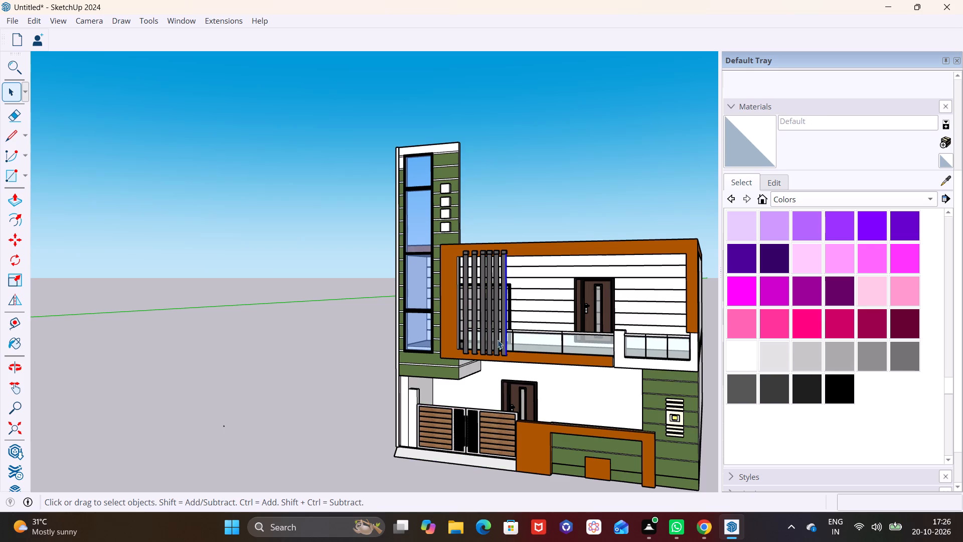
pyautogui.moveTo(491, 342); pyautogui.dragTo(481, 344)
# Sample Color F07 from the tower siding and paint the tower's top band and the narrow band beside the tall window's top.
pyautogui.scroll(5, 443, 130)
pyautogui.scroll(-4, 513, 255)
pyautogui.click(949, 179)
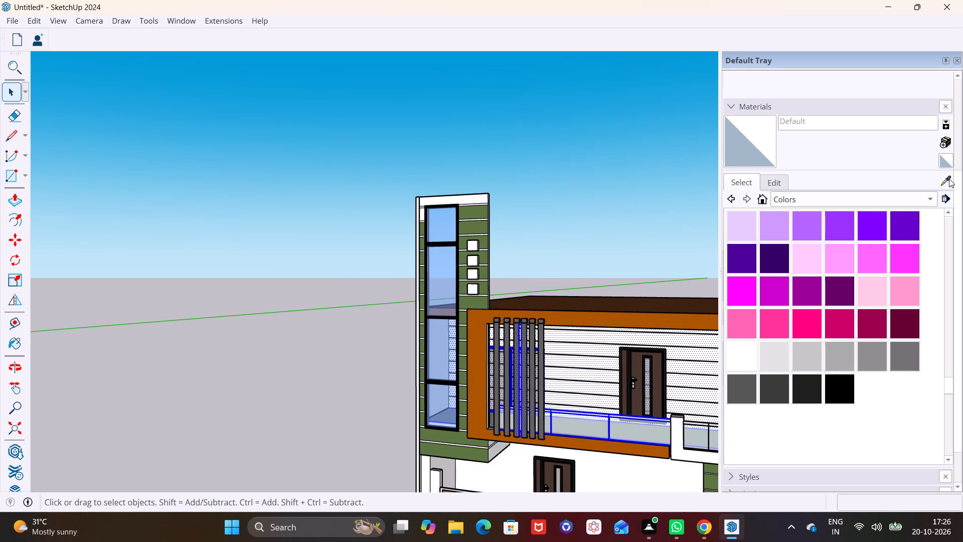
pyautogui.click(472, 212)
pyautogui.click(467, 199)
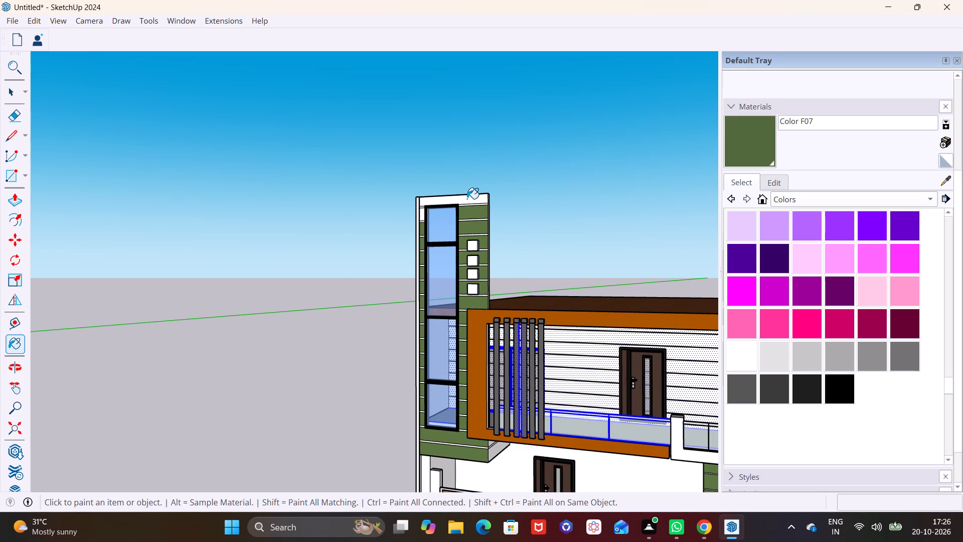
pyautogui.click(421, 213)
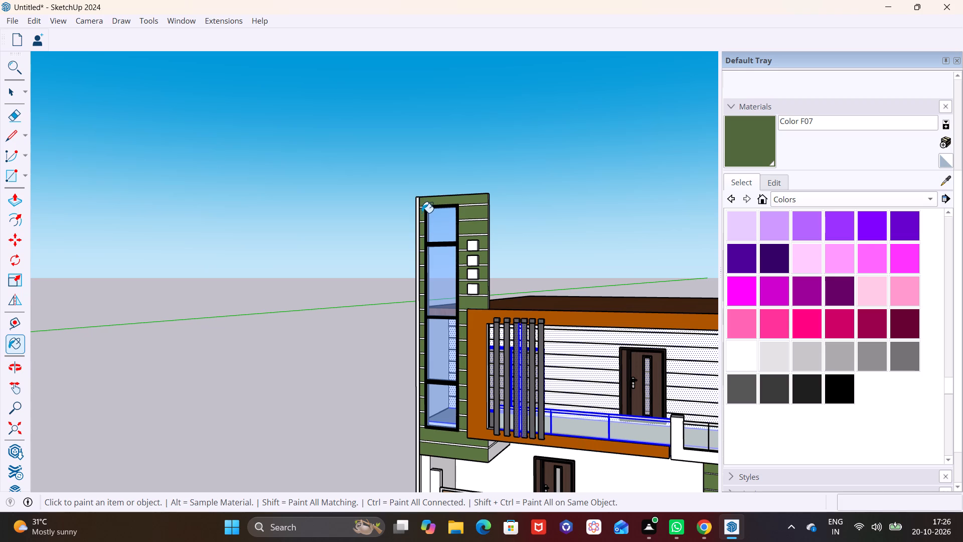
# Paint the side faces of the tower's projecting base beneath the brown frame with Color F07.
pyautogui.moveTo(496, 472); pyautogui.dragTo(447, 349, button='middle')
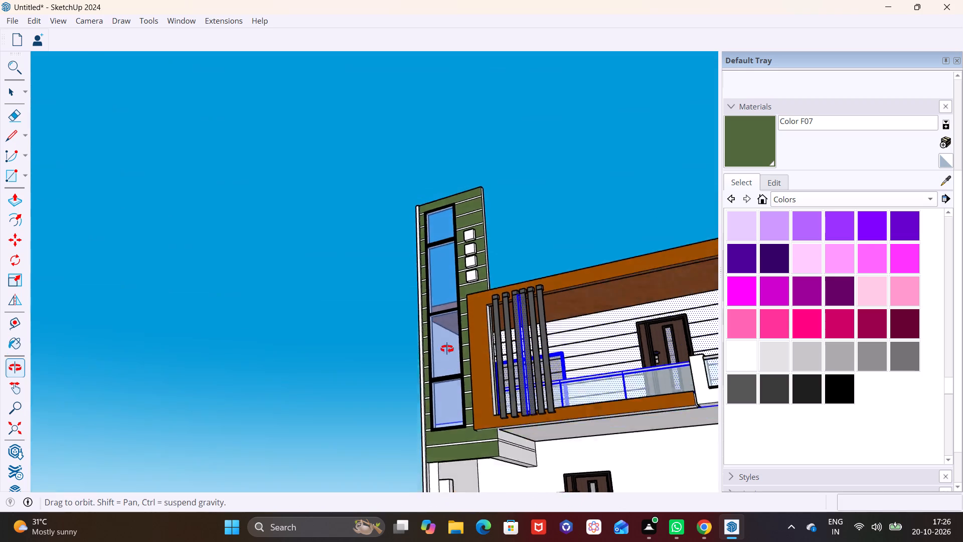
pyautogui.moveTo(447, 349); pyautogui.dragTo(422, 316, button='middle')
pyautogui.click(519, 437)
pyautogui.click(522, 423)
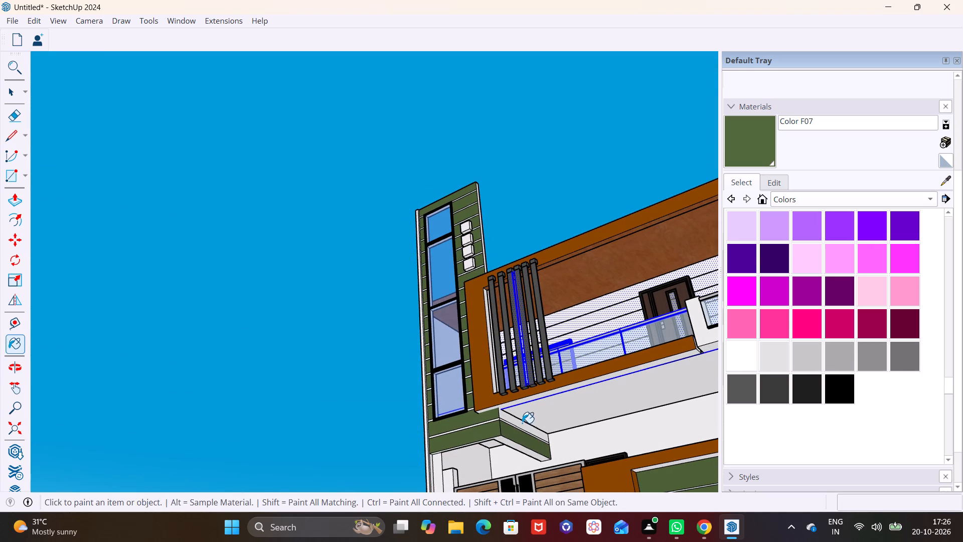
pyautogui.click(508, 446)
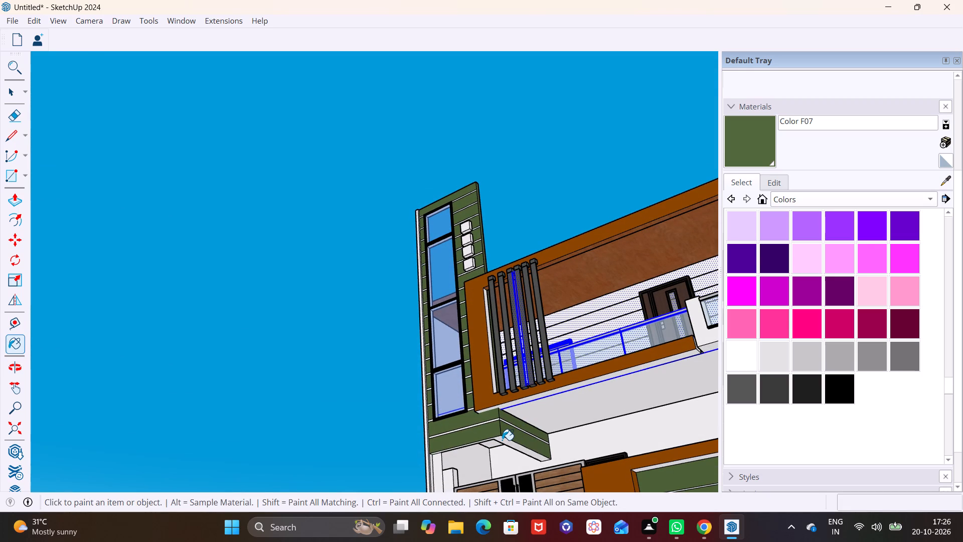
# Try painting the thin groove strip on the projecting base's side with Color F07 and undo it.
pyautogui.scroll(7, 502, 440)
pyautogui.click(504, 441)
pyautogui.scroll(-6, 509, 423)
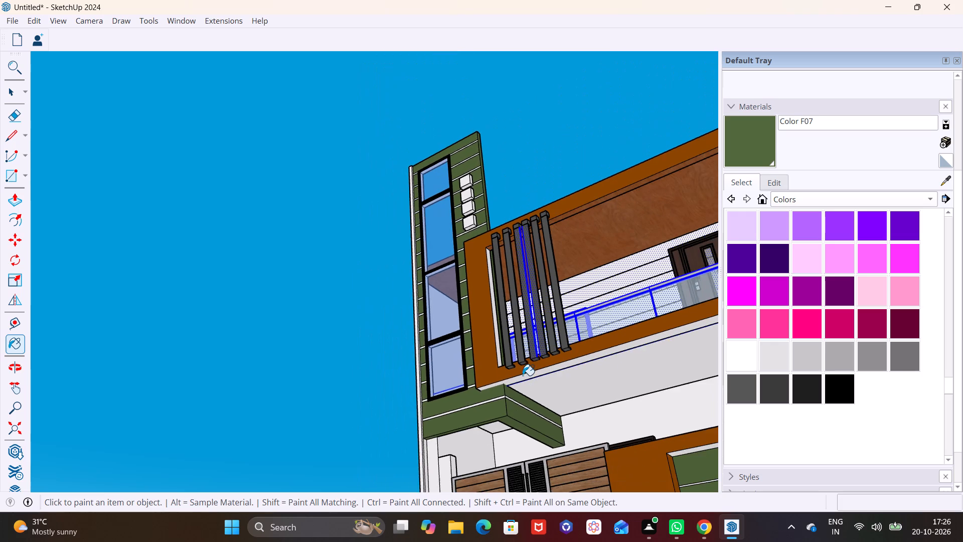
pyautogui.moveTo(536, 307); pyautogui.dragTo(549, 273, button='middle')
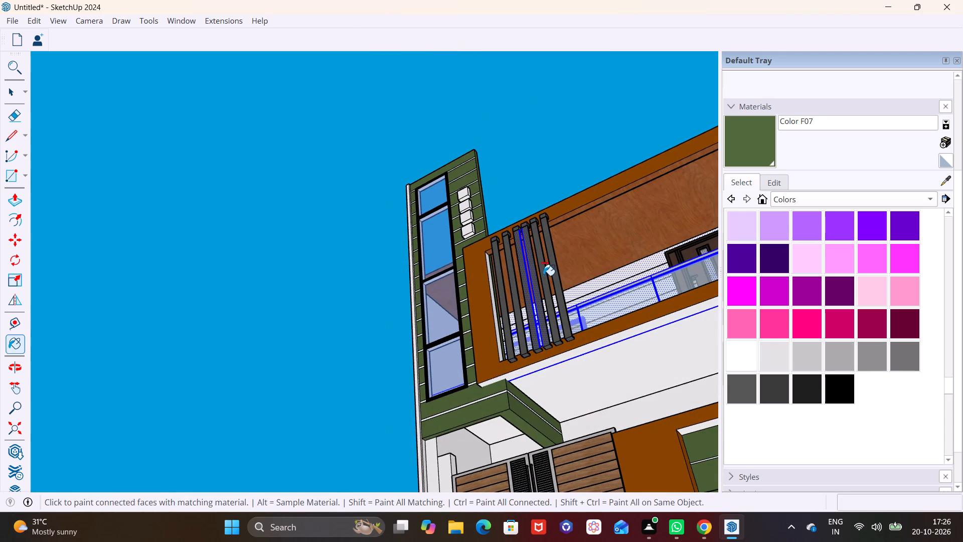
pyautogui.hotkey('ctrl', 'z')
# Paint the outer frame of the tower's tall window with Color M00.
pyautogui.moveTo(536, 371); pyautogui.dragTo(501, 517, button='middle')
pyautogui.scroll(-1, 508, 493)
pyautogui.moveTo(494, 269); pyautogui.dragTo(617, 382, button='middle')
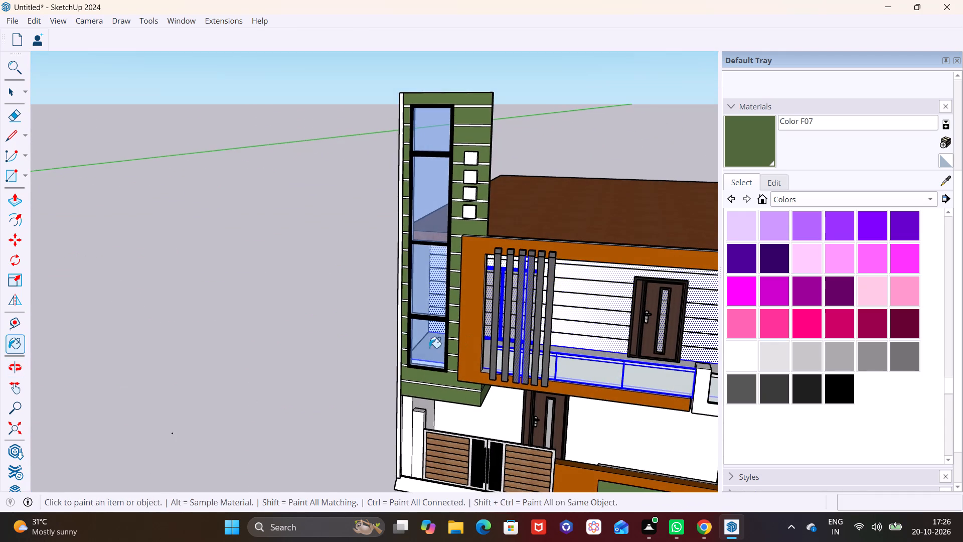
pyautogui.press('space')
pyautogui.click(346, 362)
pyautogui.moveTo(463, 355); pyautogui.dragTo(510, 294, button='middle')
pyautogui.keyDown('shift'); pyautogui.moveTo(522, 296); pyautogui.dragTo(363, 274, button='middle'); pyautogui.keyUp('shift')
pyautogui.scroll(-1, 439, 304)
pyautogui.middleClick(475, 317)
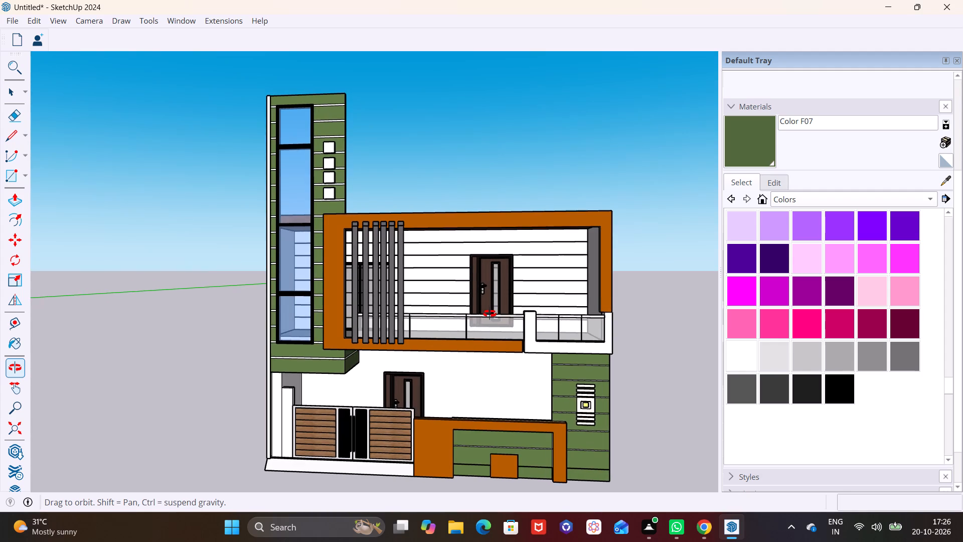
pyautogui.scroll(2, 275, 127)
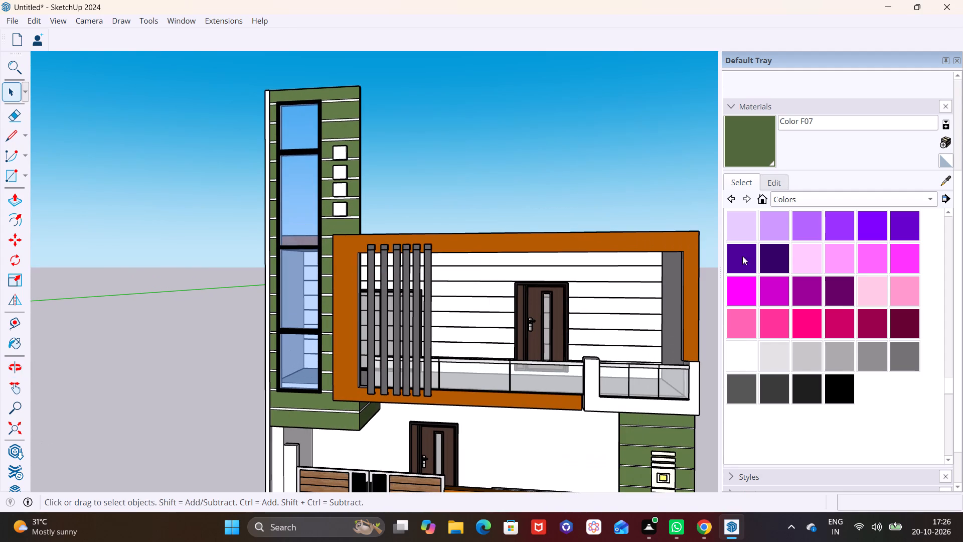
pyautogui.click(741, 350)
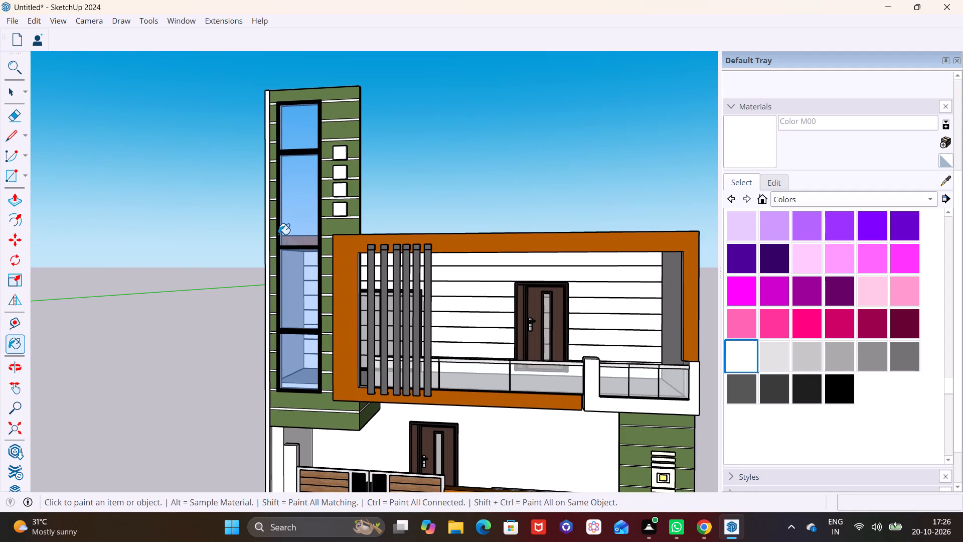
pyautogui.click(278, 234)
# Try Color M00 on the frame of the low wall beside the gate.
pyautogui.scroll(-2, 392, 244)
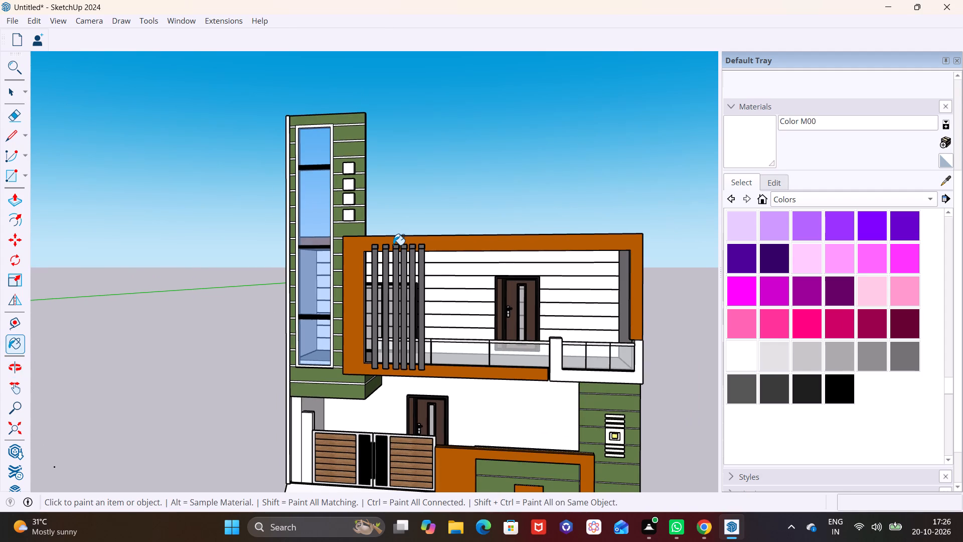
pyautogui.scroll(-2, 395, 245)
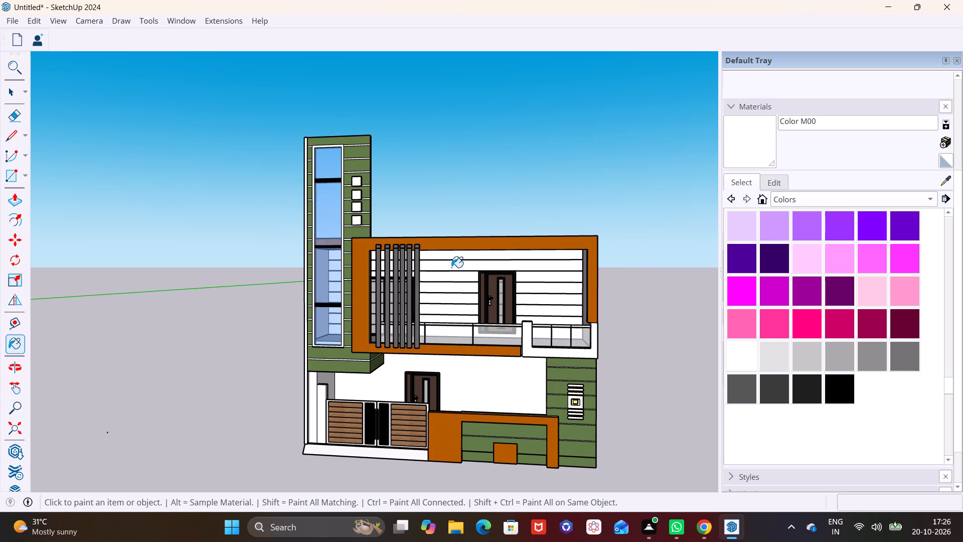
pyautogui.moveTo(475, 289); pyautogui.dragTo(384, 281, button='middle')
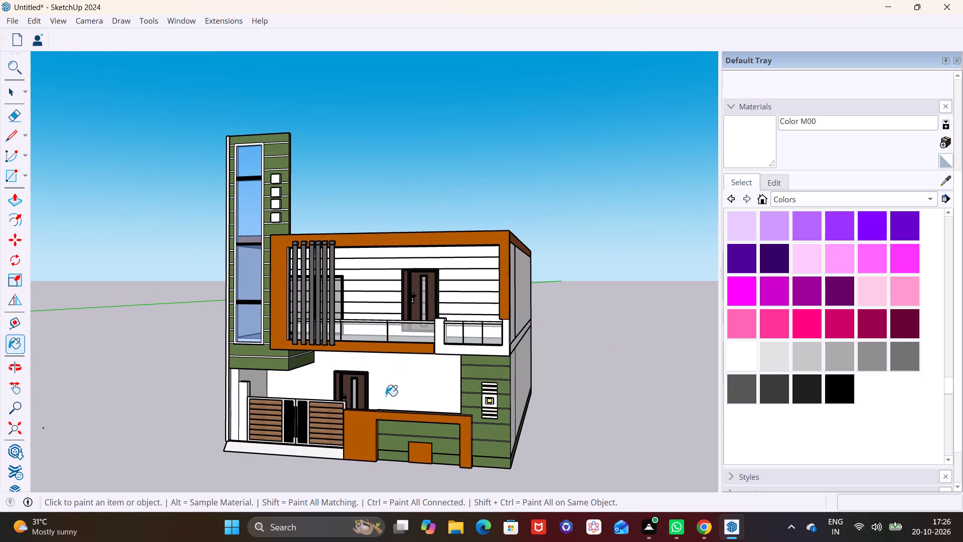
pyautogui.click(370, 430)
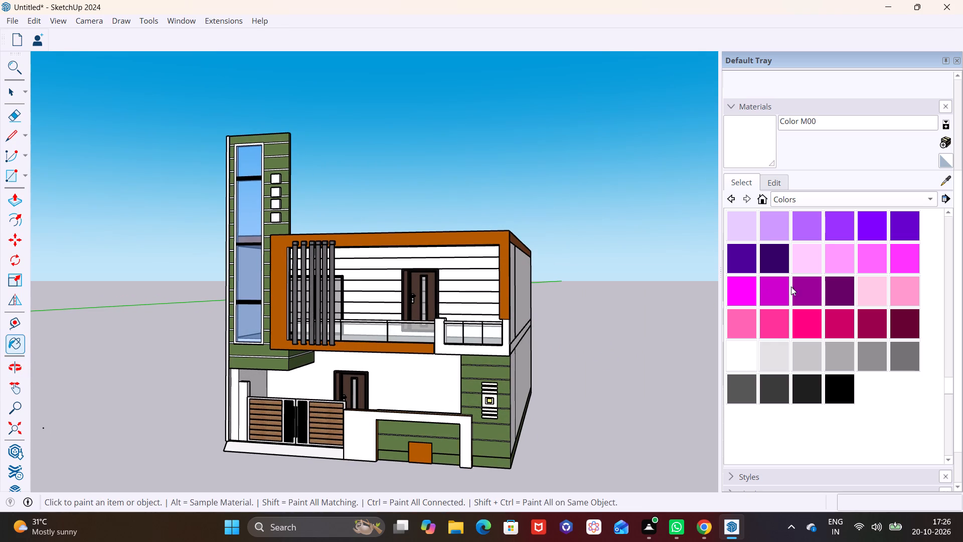
# Sample Color C07 from the small block on the low wall and repaint the low wall's frame with it.
pyautogui.click(943, 176)
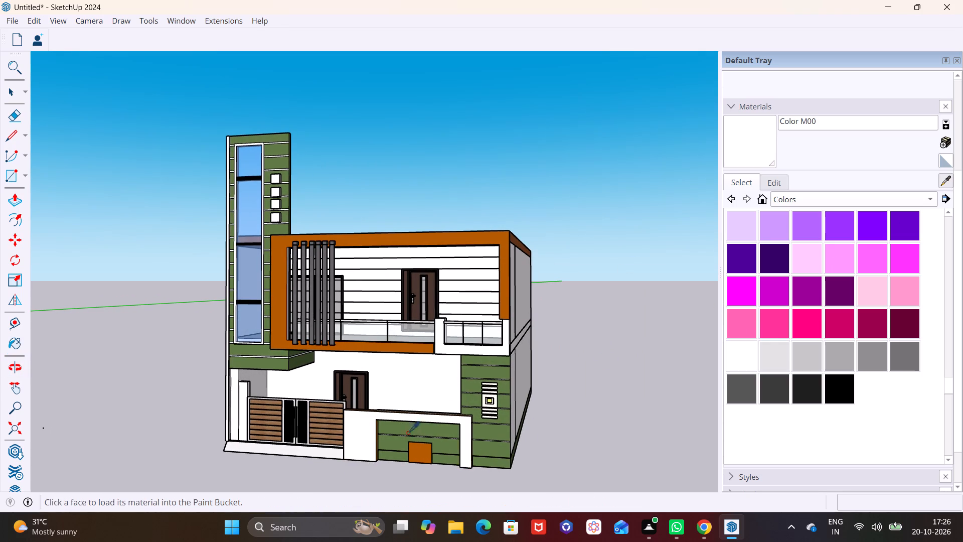
pyautogui.click(414, 450)
pyautogui.click(359, 434)
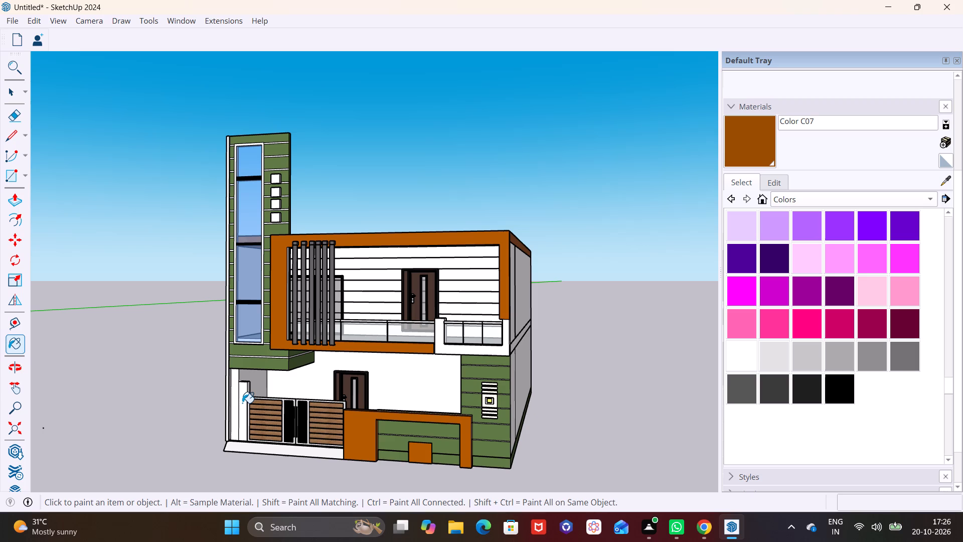
# Paint the front, side and top faces of the gate post near the tower with Color C07.
pyautogui.click(242, 403)
pyautogui.scroll(7, 259, 393)
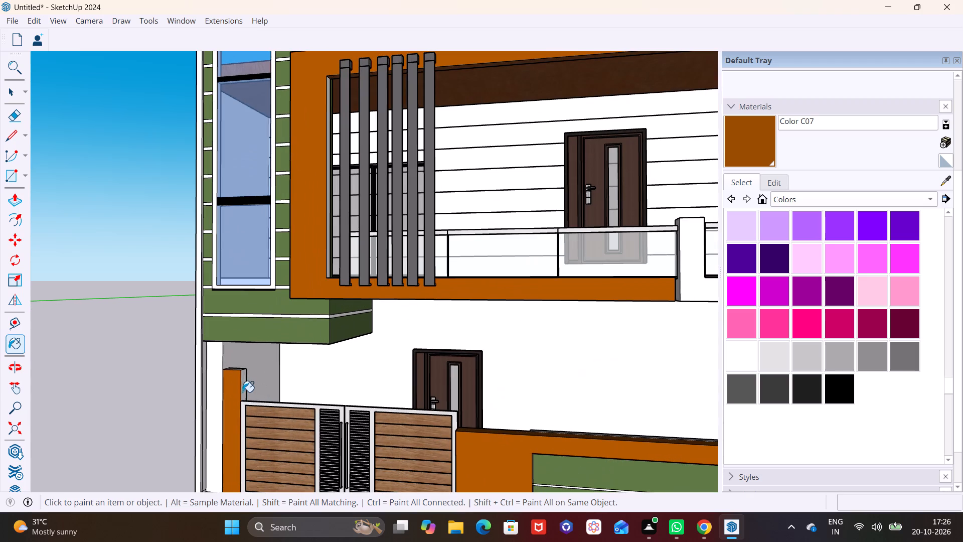
pyautogui.click(243, 382)
pyautogui.scroll(8, 246, 358)
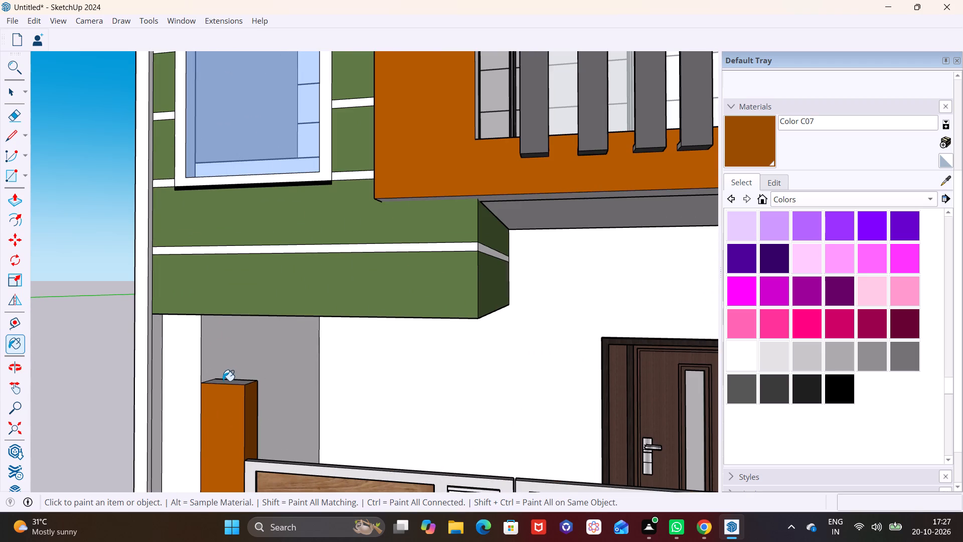
pyautogui.click(224, 381)
# Paint the recessed side wall behind the gate post with Color C02.
pyautogui.scroll(-11, 225, 381)
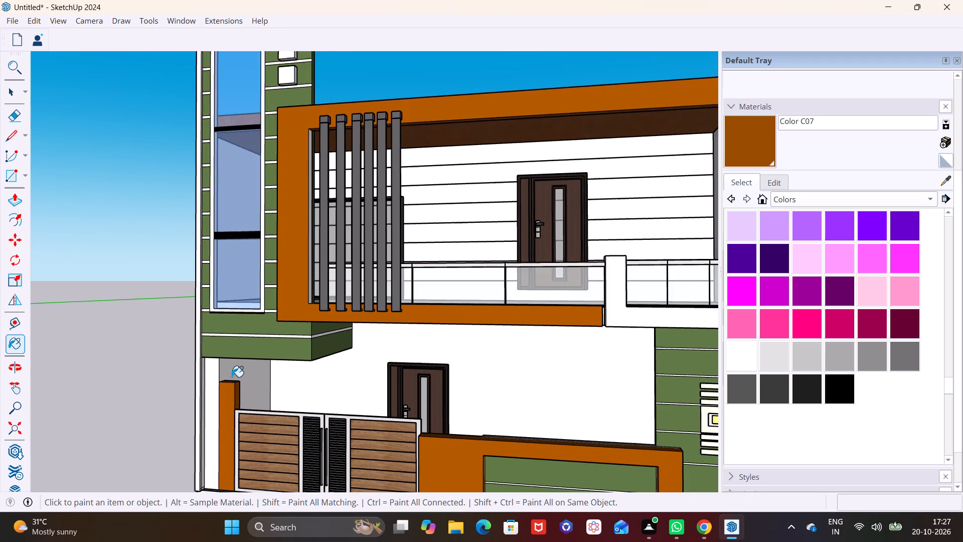
pyautogui.scroll(-6, 232, 375)
pyautogui.scroll(3, 773, 280)
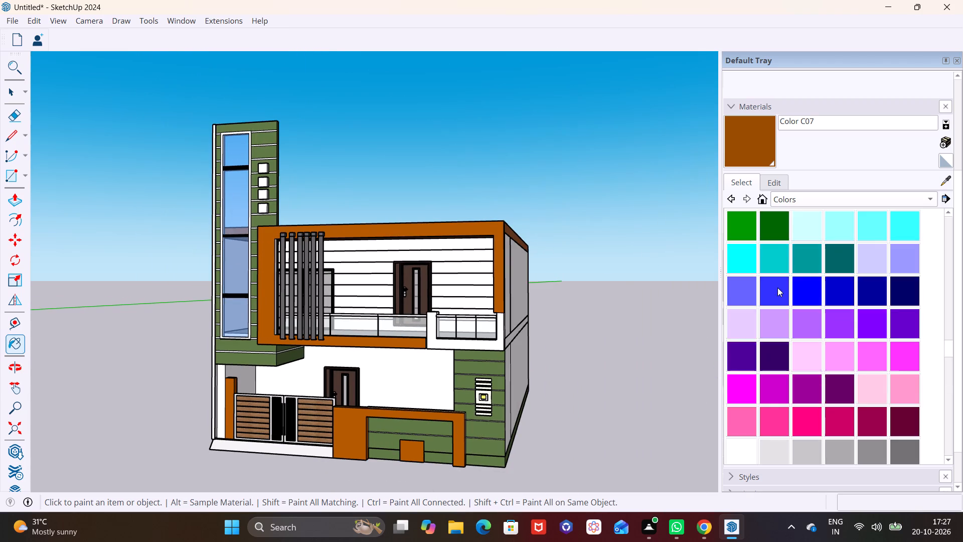
pyautogui.scroll(7, 777, 288)
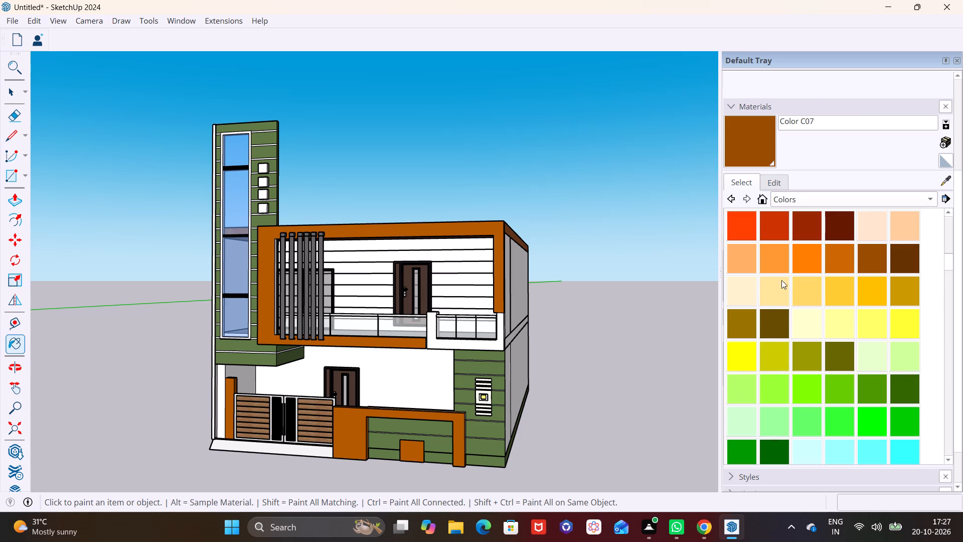
pyautogui.click(901, 228)
pyautogui.click(246, 380)
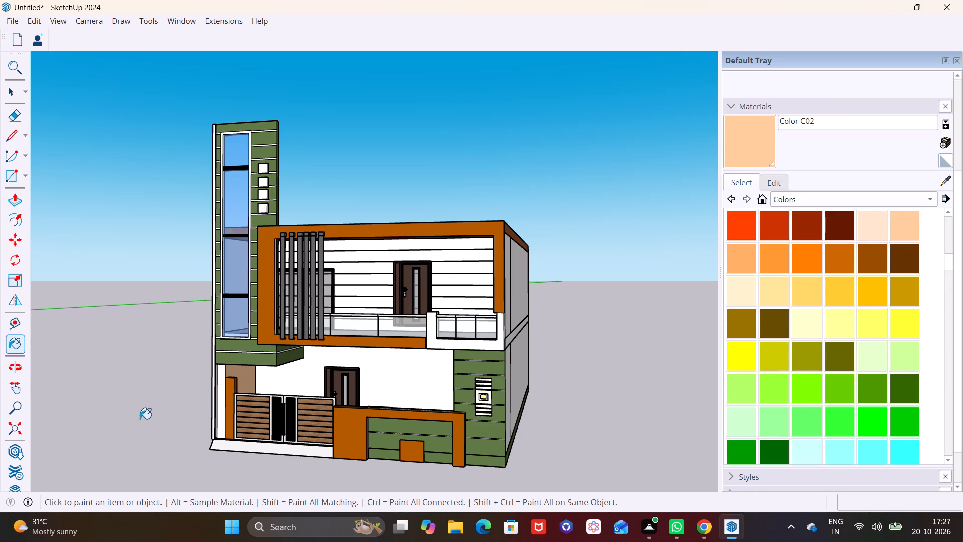
# Sample Color F07 from the tower's projecting base and paint the narrow wall strip beside the gate post.
pyautogui.scroll(6, 204, 416)
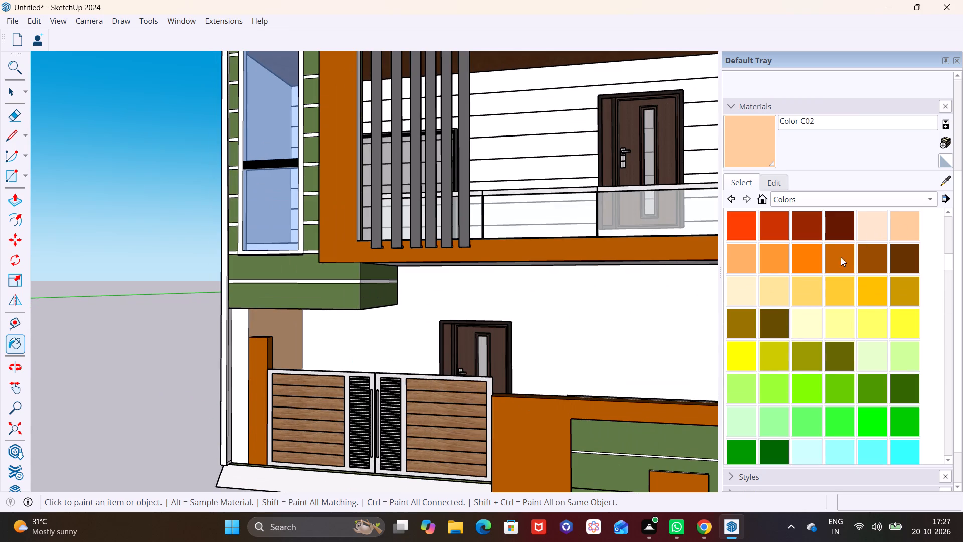
pyautogui.click(951, 180)
pyautogui.click(332, 296)
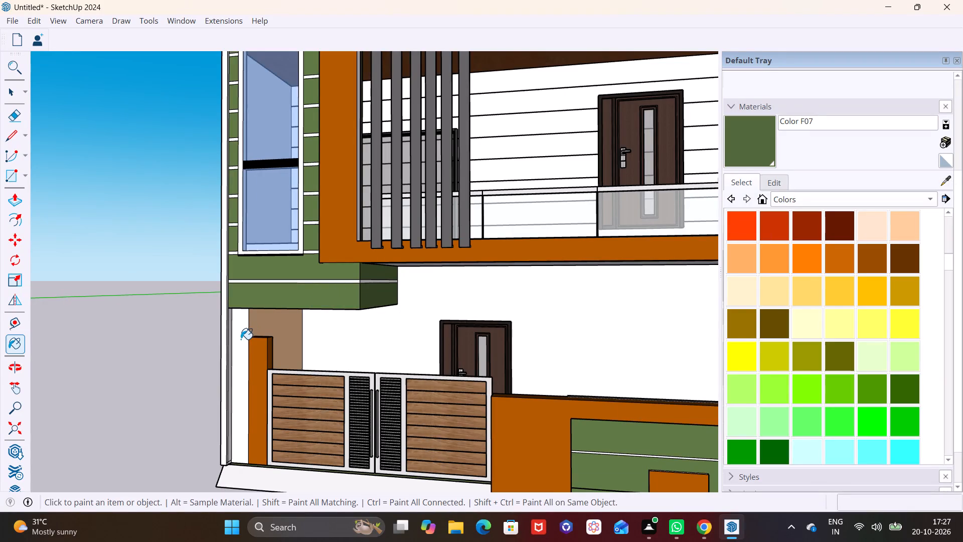
pyautogui.click(239, 341)
# Copy the balcony's two-pane window to the ground-floor wall, between the door and the green siding panel.
pyautogui.scroll(-4, 239, 348)
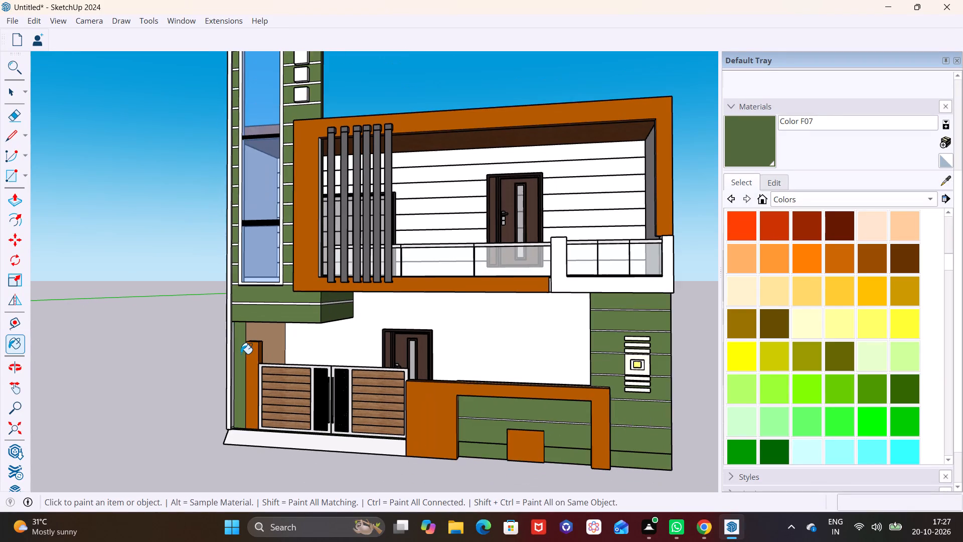
pyautogui.scroll(-2, 241, 354)
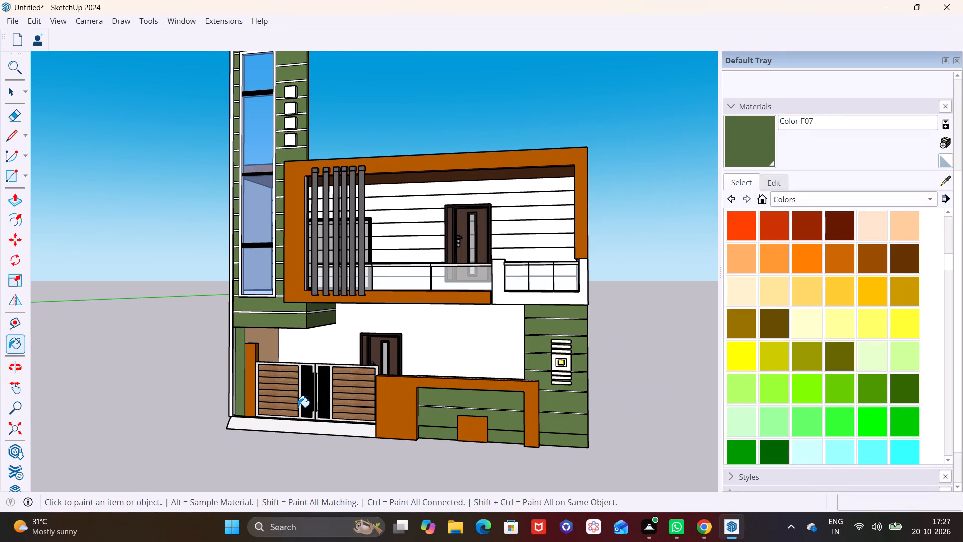
pyautogui.scroll(1, 298, 407)
pyautogui.scroll(-3, 298, 407)
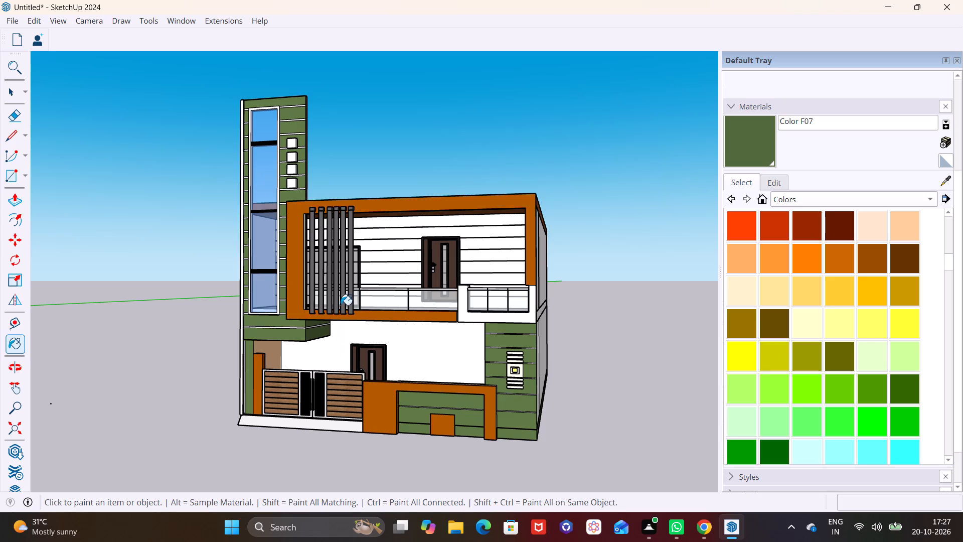
pyautogui.scroll(4, 377, 310)
pyautogui.press('space')
pyautogui.moveTo(399, 332); pyautogui.dragTo(323, 335, button='middle')
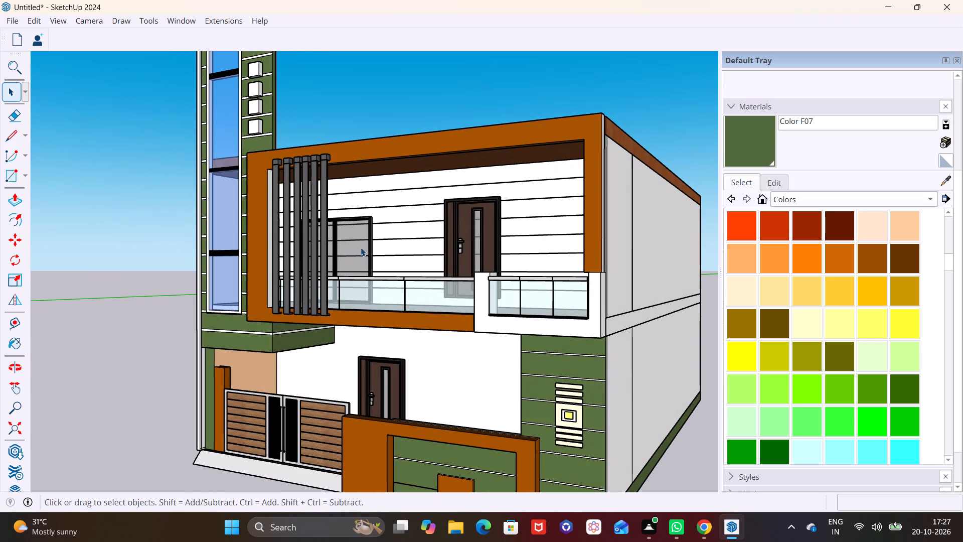
pyautogui.click(373, 241)
pyautogui.click(369, 244)
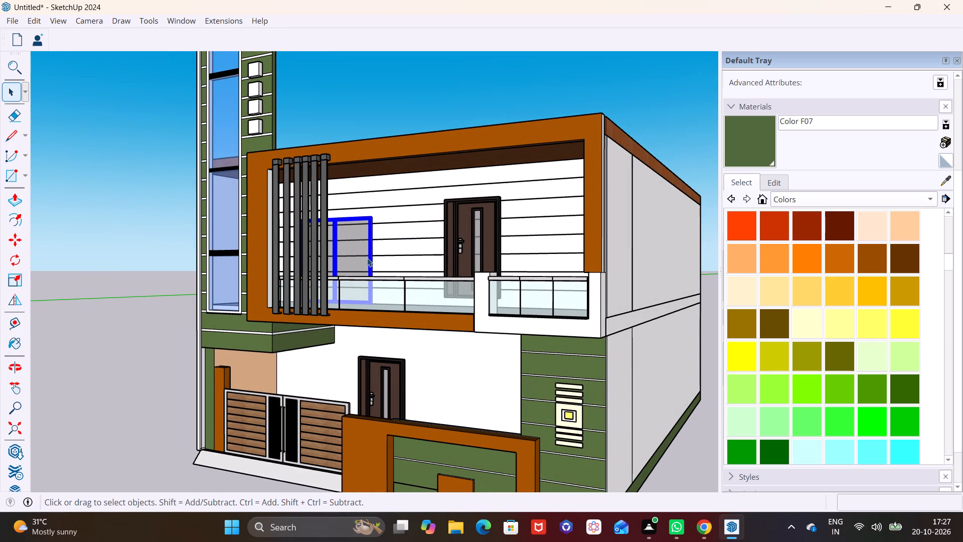
pyautogui.press('m')
pyautogui.click(367, 212)
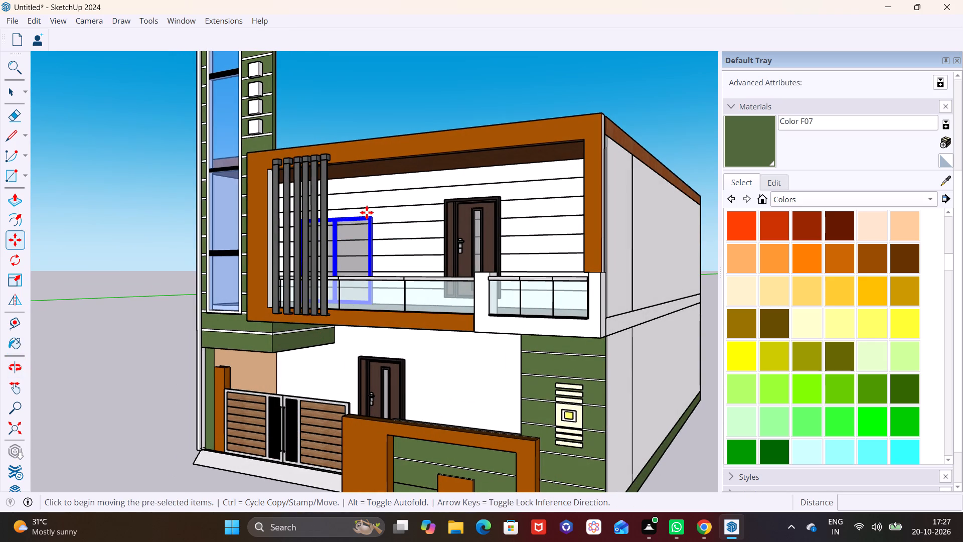
pyautogui.click(515, 362)
pyautogui.scroll(3, 487, 383)
pyautogui.moveTo(490, 395); pyautogui.dragTo(438, 472, button='middle')
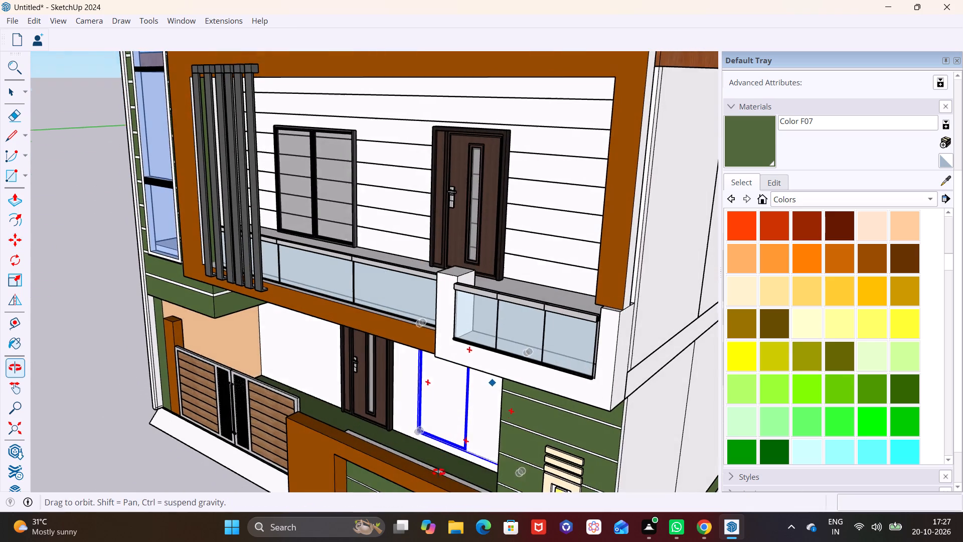
# Move the copied ground-floor window towards the green siding panel so both panes stand clear on the white wall.
pyautogui.moveTo(438, 472); pyautogui.dragTo(437, 472, button='middle')
pyautogui.moveTo(437, 418); pyautogui.dragTo(523, 378, button='middle')
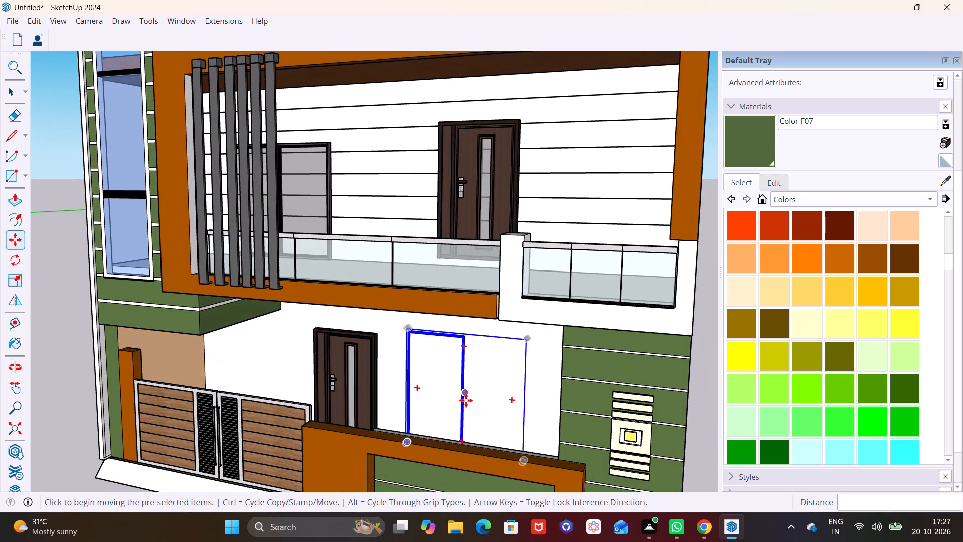
pyautogui.scroll(-1, 465, 398)
pyautogui.keyDown('shift'); pyautogui.moveTo(478, 405); pyautogui.dragTo(535, 348, button='middle'); pyautogui.keyUp('shift')
pyautogui.moveTo(545, 367); pyautogui.dragTo(610, 401, button='middle')
pyautogui.scroll(1, 494, 337)
pyautogui.moveTo(493, 336); pyautogui.dragTo(473, 377, button='middle')
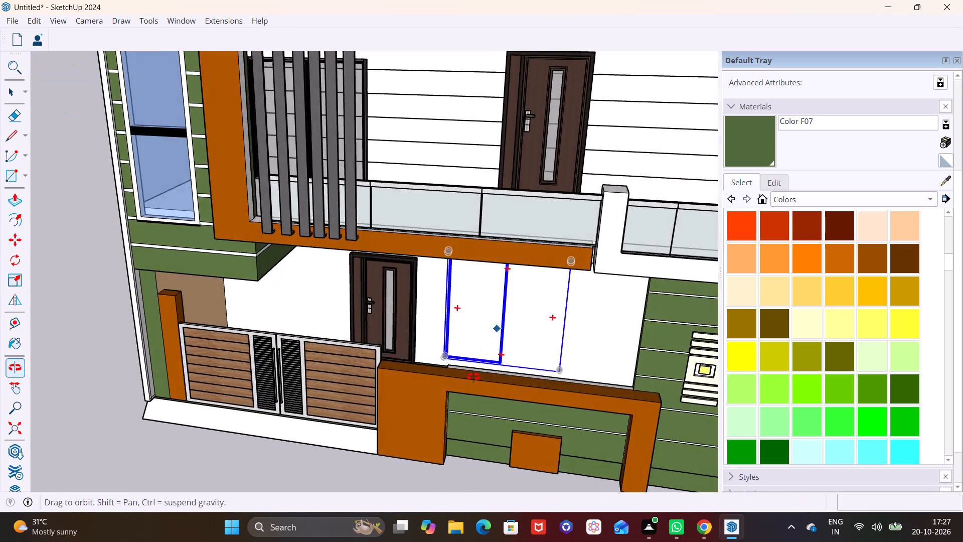
pyautogui.moveTo(473, 377); pyautogui.dragTo(469, 385, button='middle')
pyautogui.scroll(1, 469, 394)
pyautogui.keyDown('shift'); pyautogui.moveTo(491, 315); pyautogui.dragTo(493, 364, button='middle'); pyautogui.keyUp('shift')
pyautogui.moveTo(511, 338); pyautogui.dragTo(529, 313, button='middle')
pyautogui.moveTo(520, 401); pyautogui.dragTo(543, 436)
pyautogui.press('m')
pyautogui.click(564, 417)
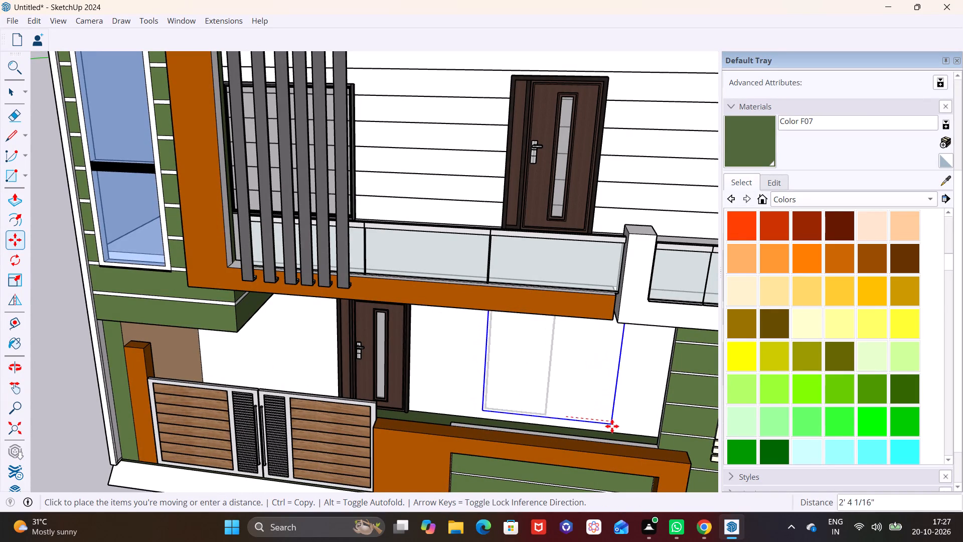
pyautogui.click(622, 431)
pyautogui.press('space')
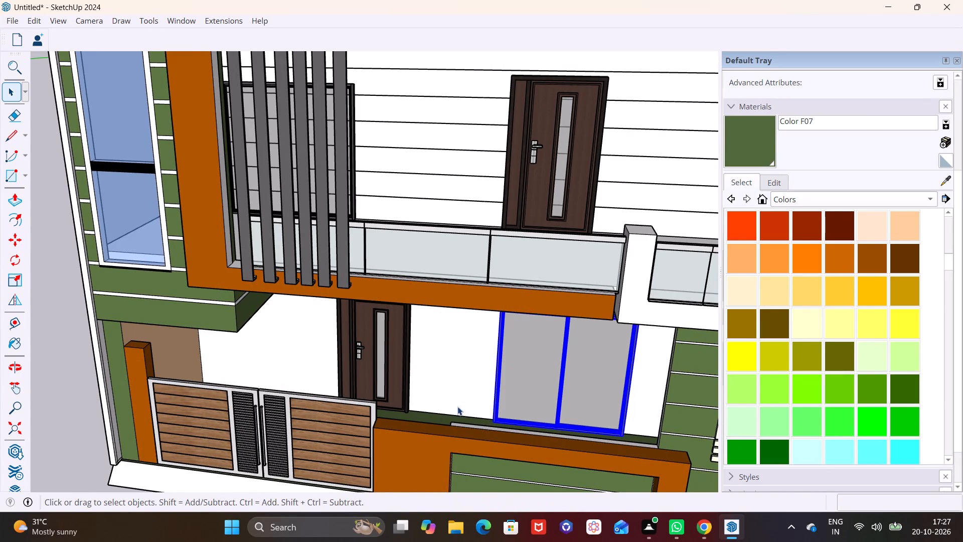
pyautogui.click(453, 401)
# Push/Pull the green siding panel's narrow side face outward towards the ground-floor window.
pyautogui.scroll(-3, 489, 415)
pyautogui.moveTo(510, 411); pyautogui.dragTo(432, 336, button='middle')
pyautogui.click(182, 394)
pyautogui.click(164, 394)
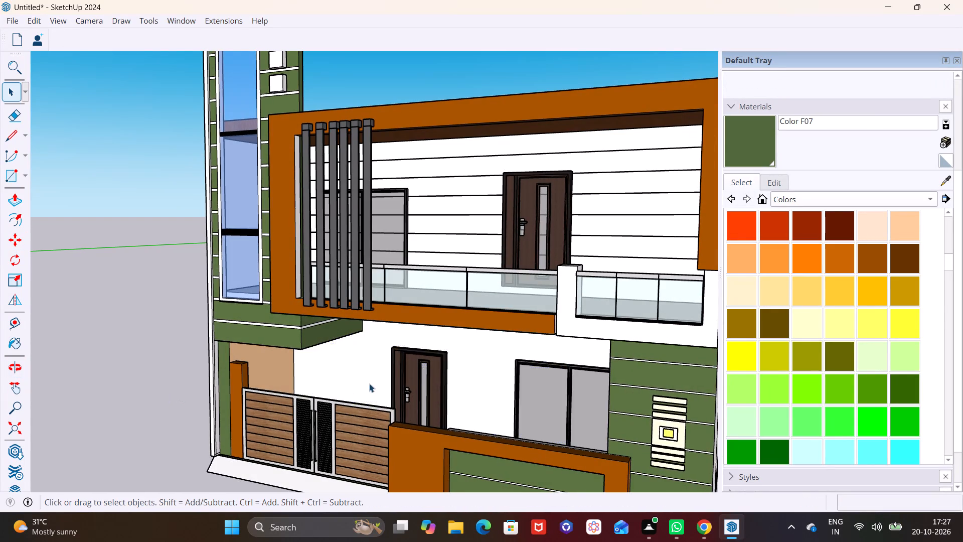
pyautogui.scroll(-5, 370, 383)
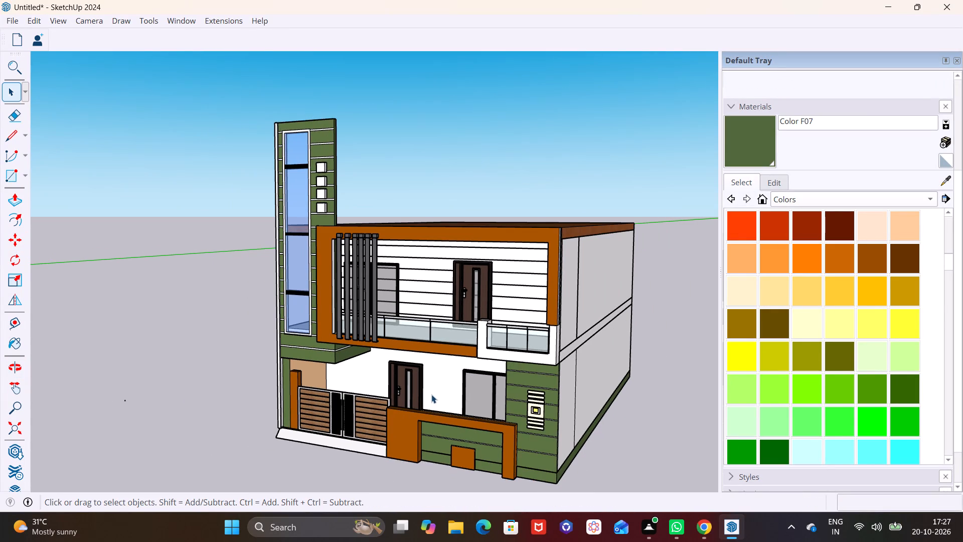
pyautogui.moveTo(584, 424); pyautogui.dragTo(727, 395, button='middle')
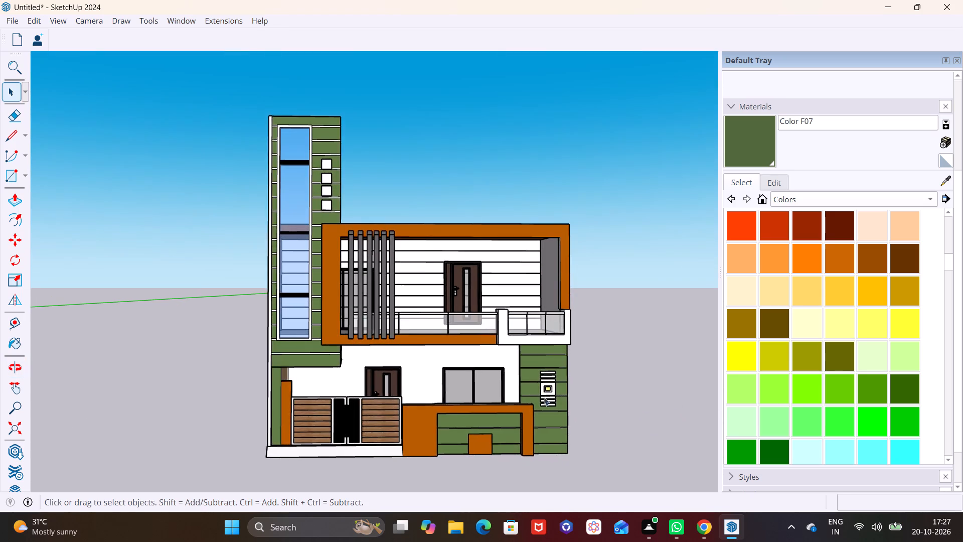
pyautogui.scroll(9, 542, 394)
pyautogui.moveTo(524, 388); pyautogui.dragTo(607, 404, button='middle')
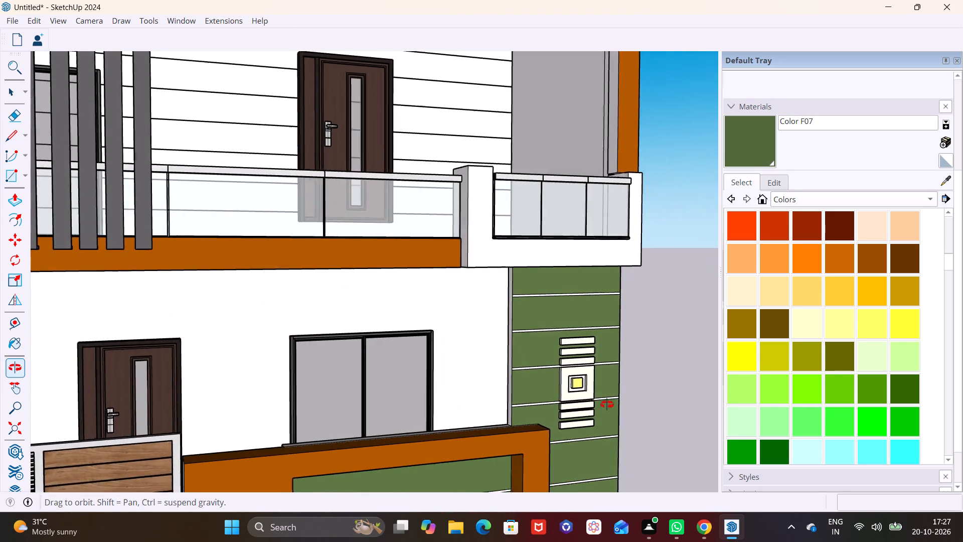
pyautogui.moveTo(607, 404); pyautogui.dragTo(621, 403, button='middle')
pyautogui.scroll(6, 498, 386)
pyautogui.click(519, 372)
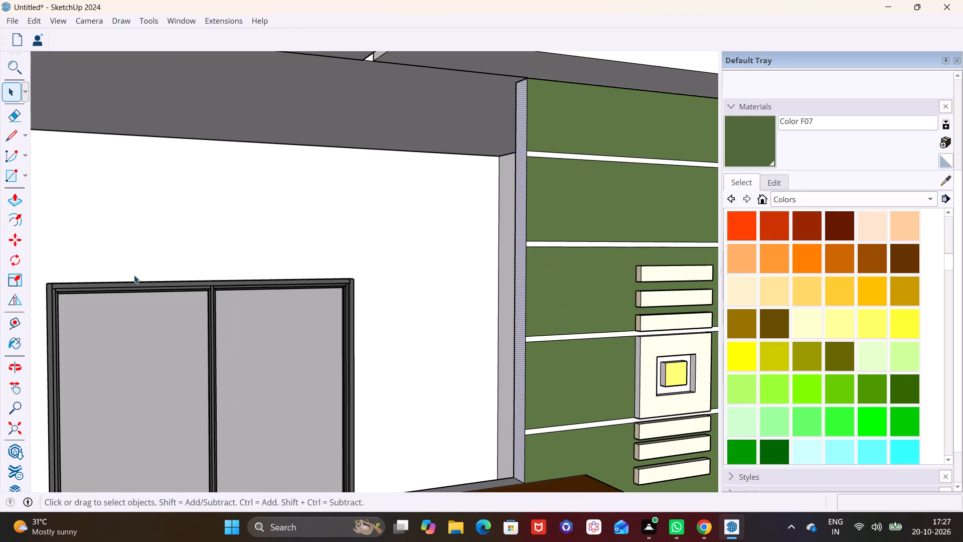
pyautogui.click(46, 253)
pyautogui.click(8, 201)
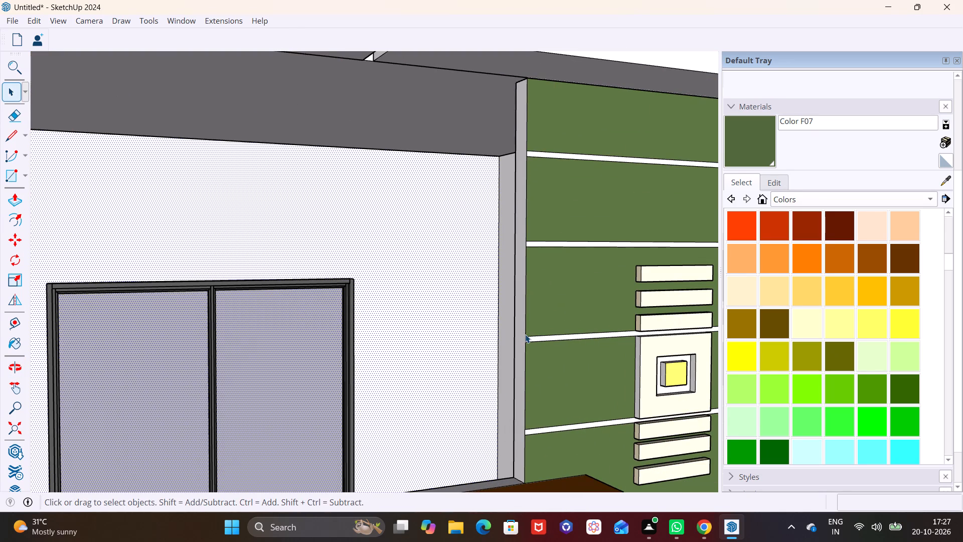
pyautogui.press('space')
pyautogui.press('space')
pyautogui.click(531, 231)
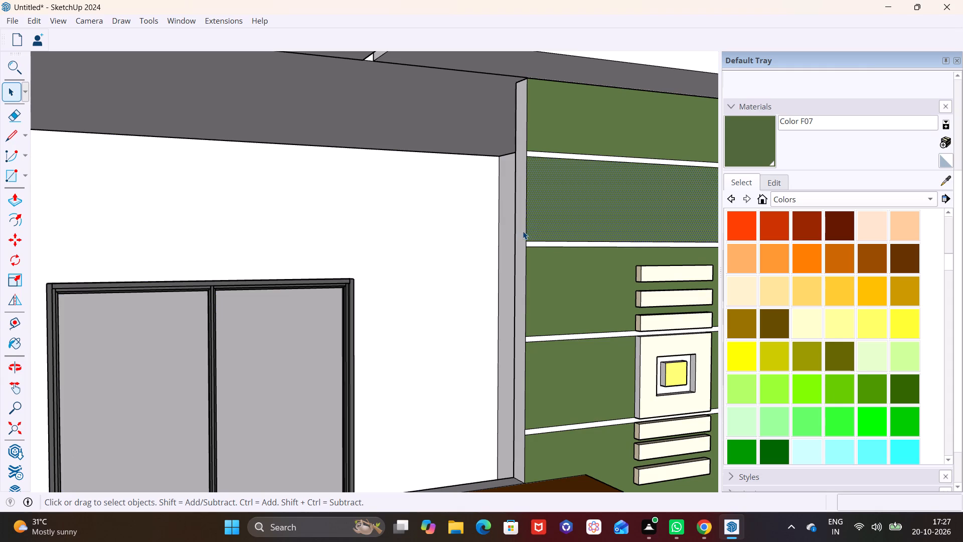
pyautogui.click(523, 231)
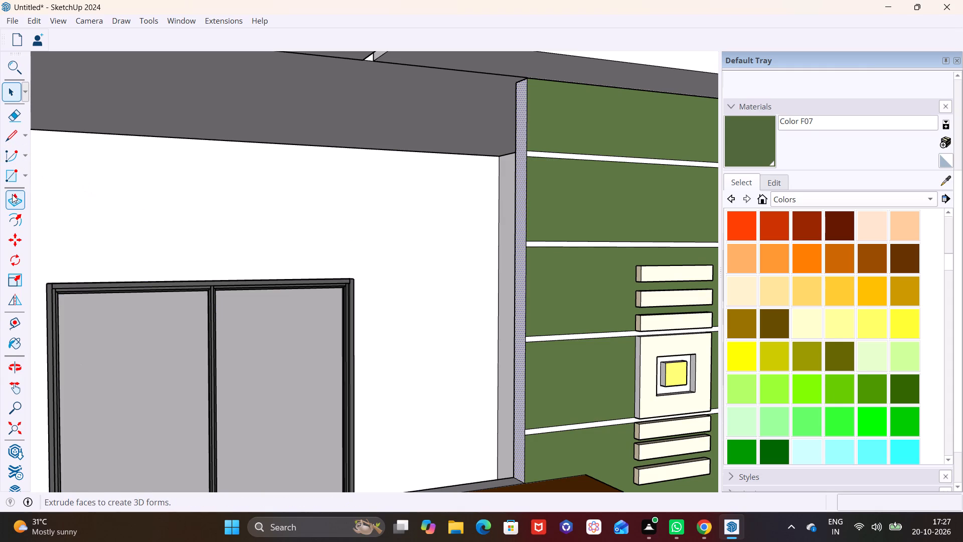
pyautogui.click(12, 194)
pyautogui.click(521, 263)
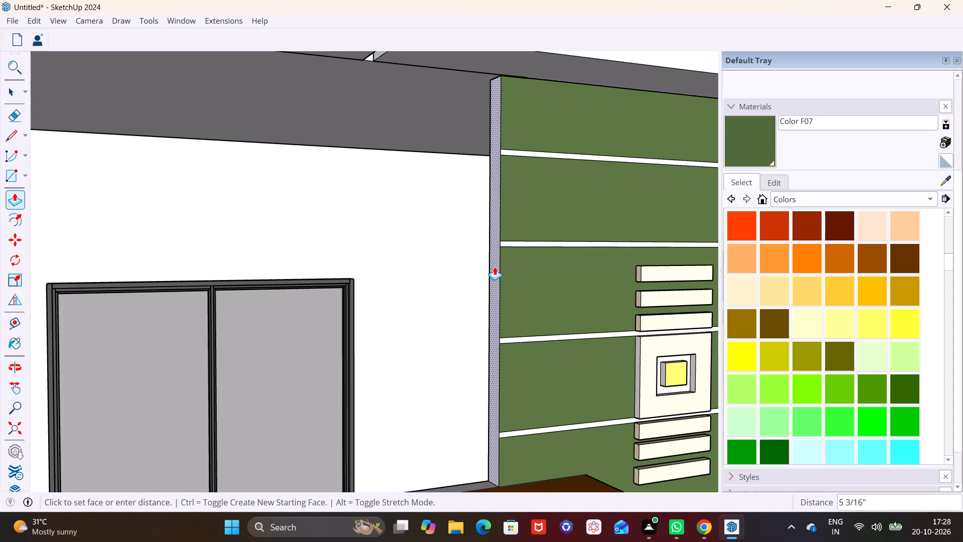
pyautogui.click(486, 268)
pyautogui.scroll(-7, 511, 297)
pyautogui.moveTo(511, 315); pyautogui.dragTo(353, 319, button='middle')
pyautogui.moveTo(430, 317); pyautogui.dragTo(397, 317)
pyautogui.scroll(-6, 407, 326)
pyautogui.press('space')
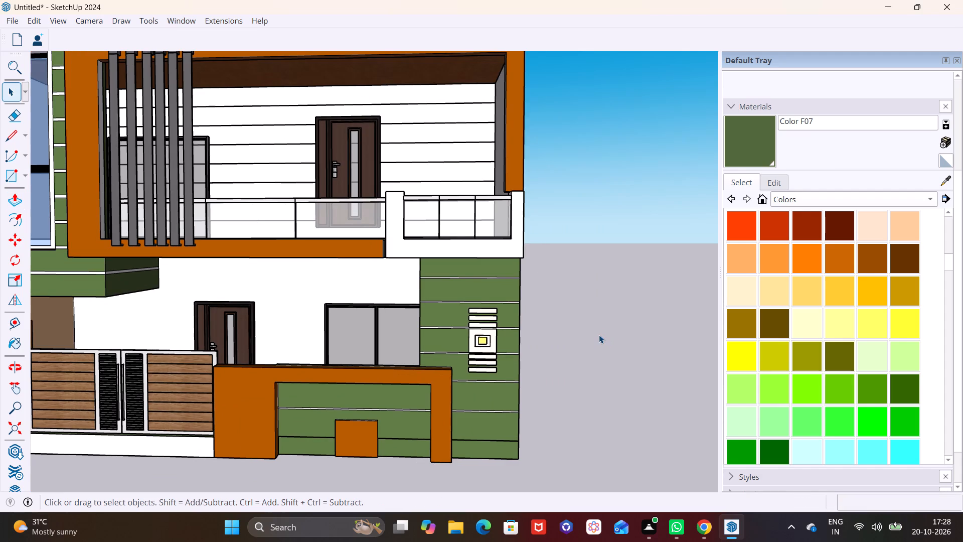
pyautogui.click(599, 335)
# Push/Pull the end face of the brown balcony beam about 2 7/16" to meet the white railing post.
pyautogui.scroll(9, 357, 248)
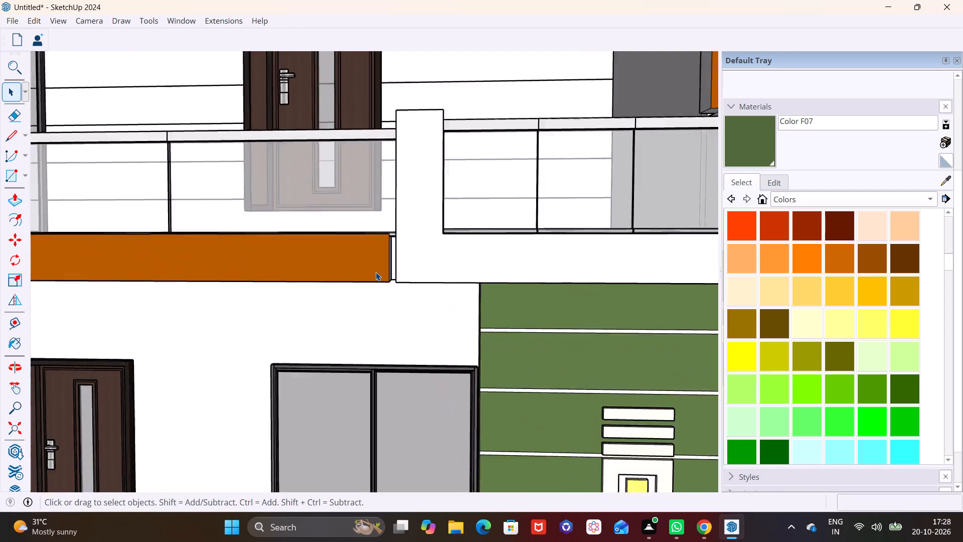
pyautogui.scroll(4, 376, 272)
pyautogui.moveTo(385, 268); pyautogui.dragTo(359, 270, button='middle')
pyautogui.scroll(6, 394, 247)
pyautogui.click(372, 249)
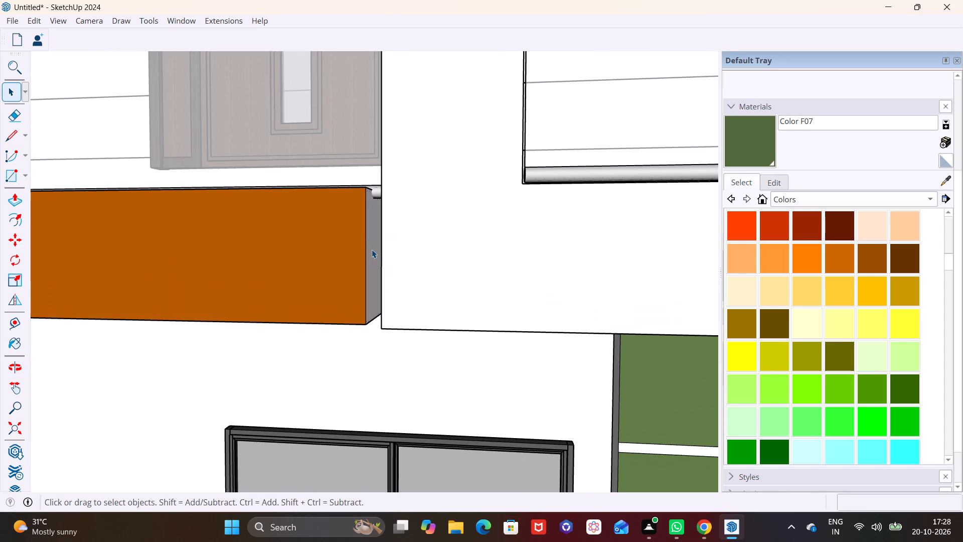
pyautogui.click(12, 196)
pyautogui.click(377, 257)
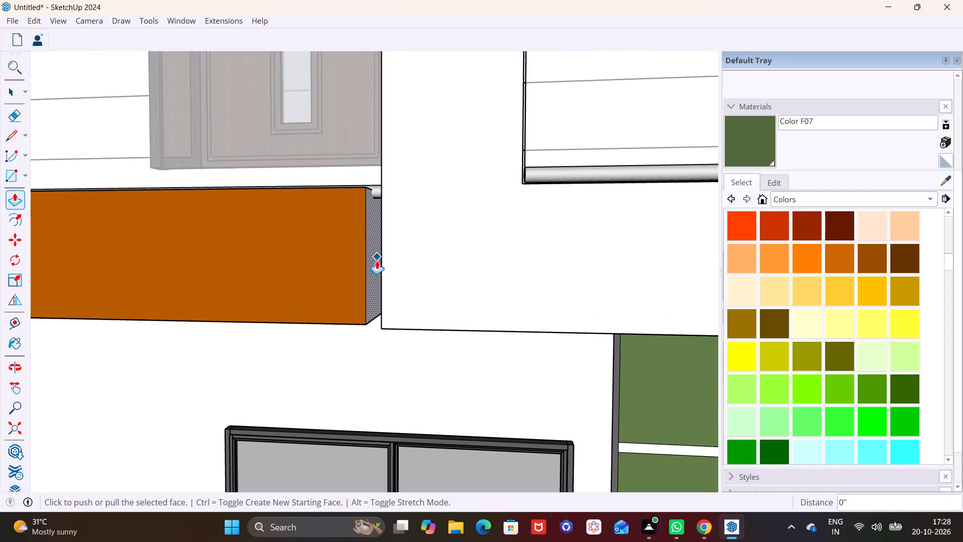
pyautogui.click(376, 255)
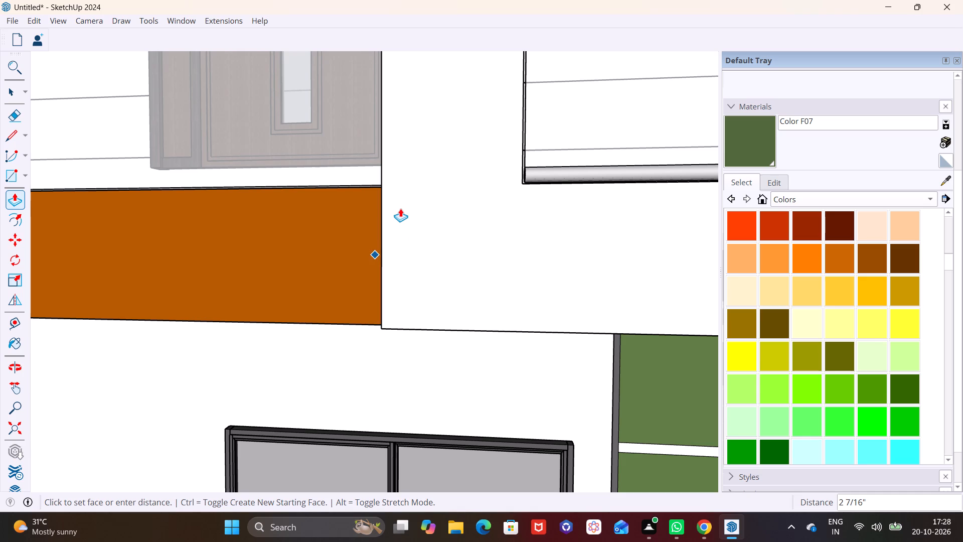
pyautogui.click(400, 208)
pyautogui.press('space')
pyautogui.scroll(-15, 330, 299)
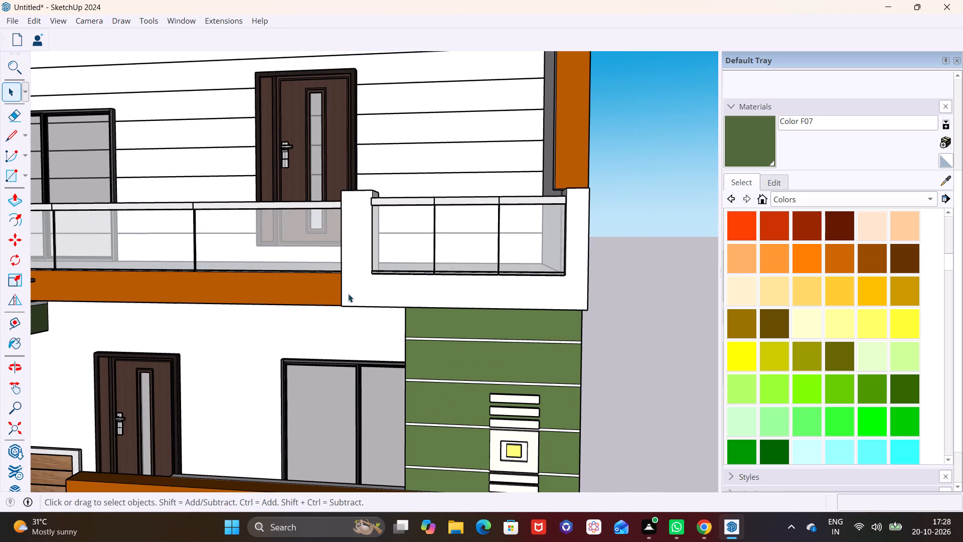
pyautogui.press('space')
pyautogui.click(624, 285)
# Move the upper-floor balcony door along the siding wall towards the two-pane window.
pyautogui.moveTo(614, 292); pyautogui.dragTo(575, 281, button='middle')
pyautogui.scroll(-3, 378, 209)
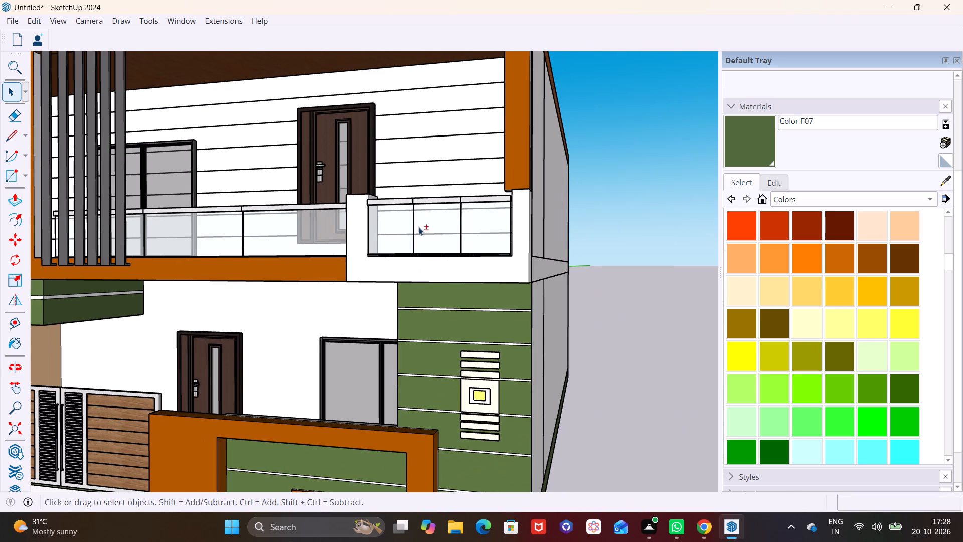
pyautogui.keyDown('shift'); pyautogui.moveTo(423, 235); pyautogui.dragTo(471, 329, button='middle'); pyautogui.keyUp('shift')
pyautogui.moveTo(407, 285); pyautogui.dragTo(436, 363, button='middle')
pyautogui.scroll(2, 404, 326)
pyautogui.moveTo(389, 287); pyautogui.dragTo(333, 287, button='middle')
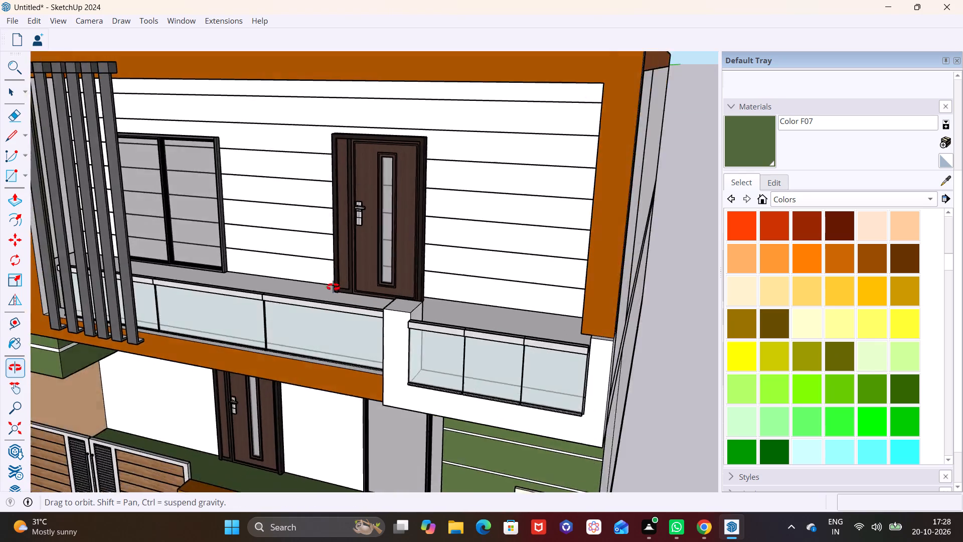
pyautogui.moveTo(333, 287); pyautogui.dragTo(604, 233, button='middle')
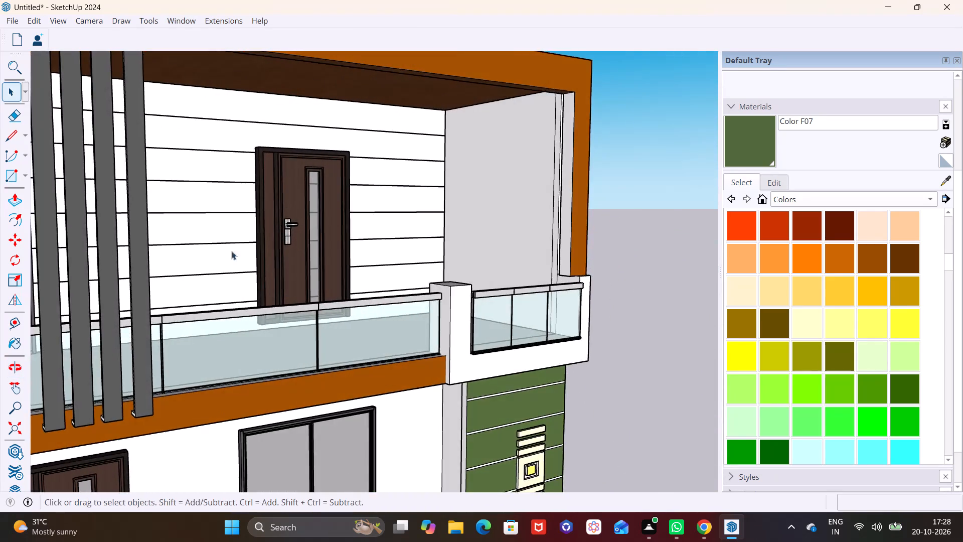
pyautogui.scroll(5, 231, 251)
pyautogui.moveTo(272, 304); pyautogui.dragTo(345, 330, button='middle')
pyautogui.moveTo(303, 290); pyautogui.dragTo(284, 323, button='middle')
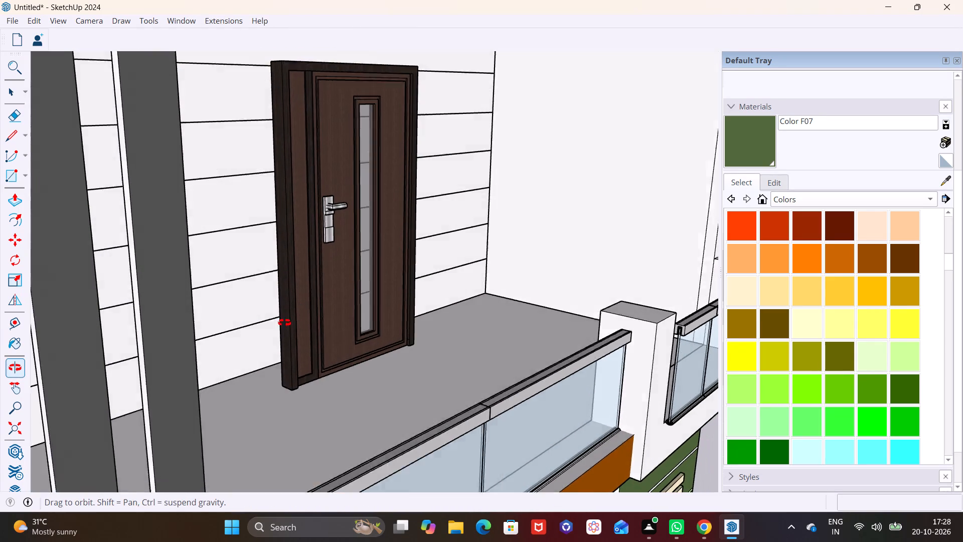
pyautogui.moveTo(284, 323); pyautogui.dragTo(279, 305, button='middle')
pyautogui.click(277, 334)
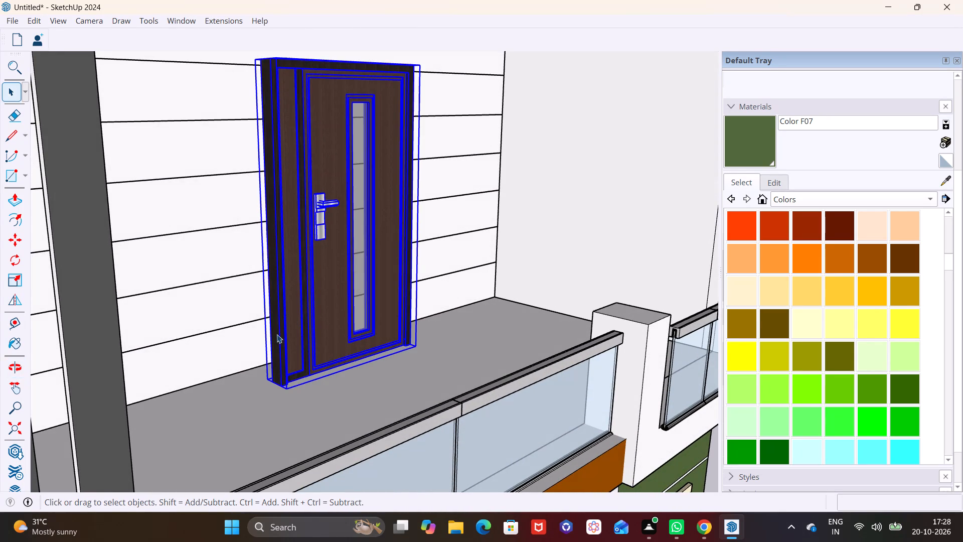
pyautogui.press('m')
pyautogui.moveTo(272, 381); pyautogui.dragTo(267, 381)
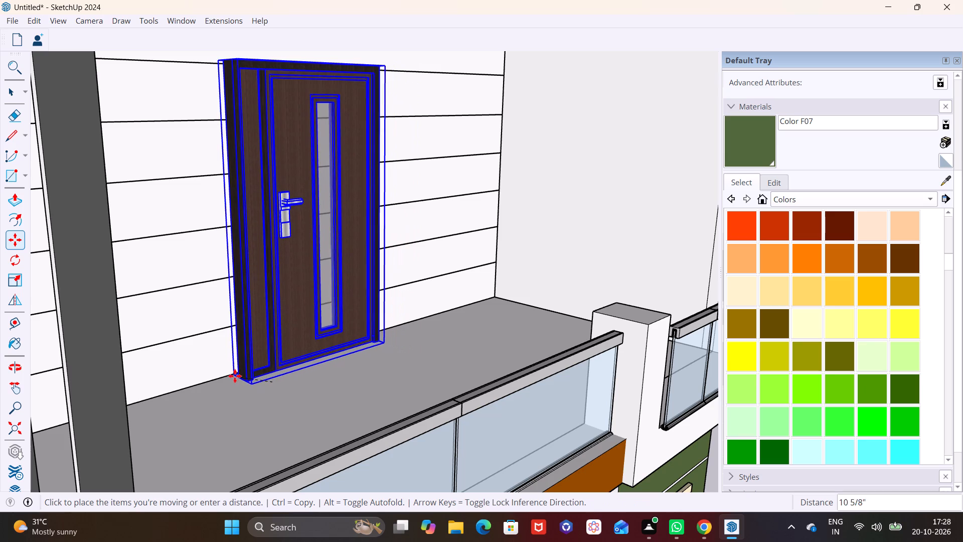
pyautogui.click(223, 375)
pyautogui.press('space')
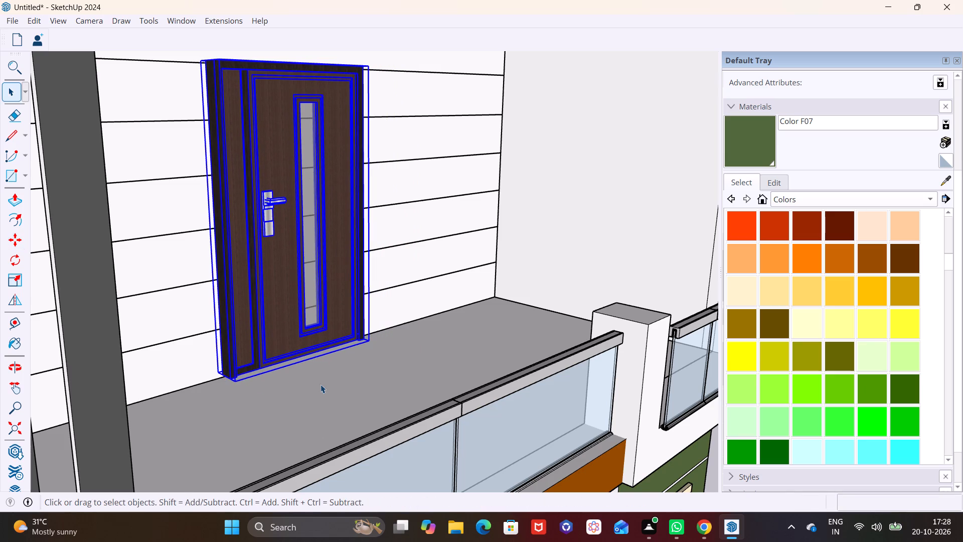
pyautogui.click(320, 384)
# Move the balcony door back towards the brown side frame, placing its lower corner on the edge between wall and floor.
pyautogui.moveTo(364, 376); pyautogui.dragTo(0, 372, button='middle')
pyautogui.scroll(2, 326, 263)
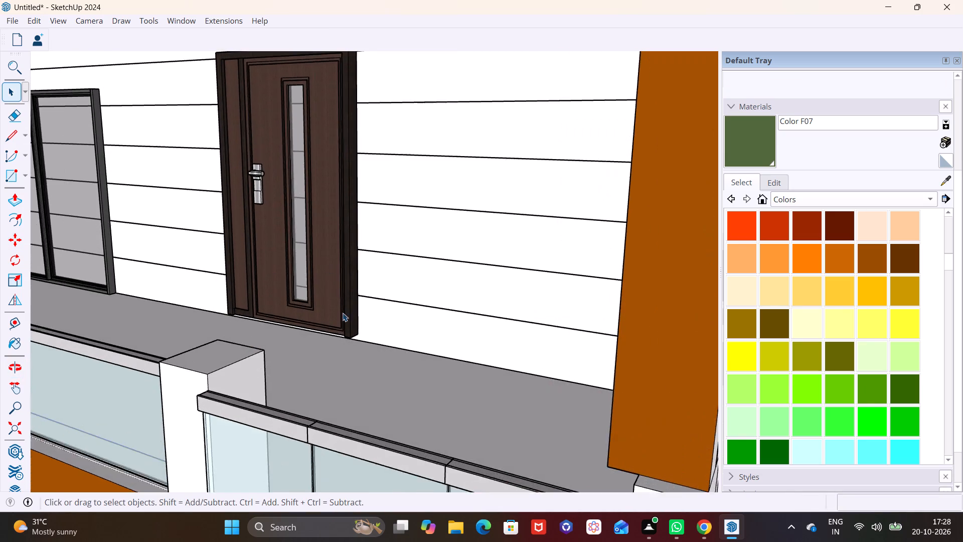
pyautogui.scroll(1, 350, 320)
pyautogui.click(350, 318)
pyautogui.press('m')
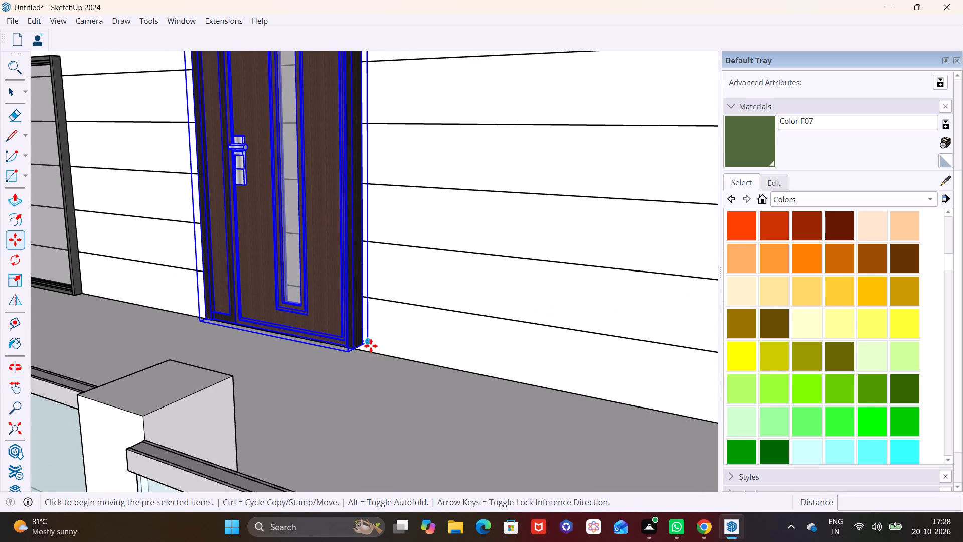
pyautogui.click(371, 345)
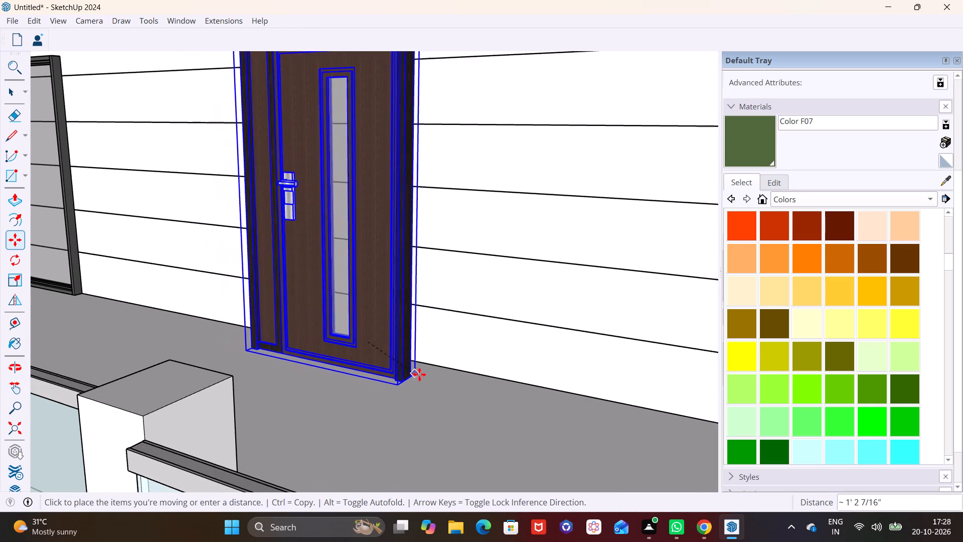
pyautogui.click(423, 358)
pyautogui.moveTo(406, 404); pyautogui.dragTo(353, 357, button='middle')
pyautogui.scroll(2, 380, 356)
pyautogui.click(437, 364)
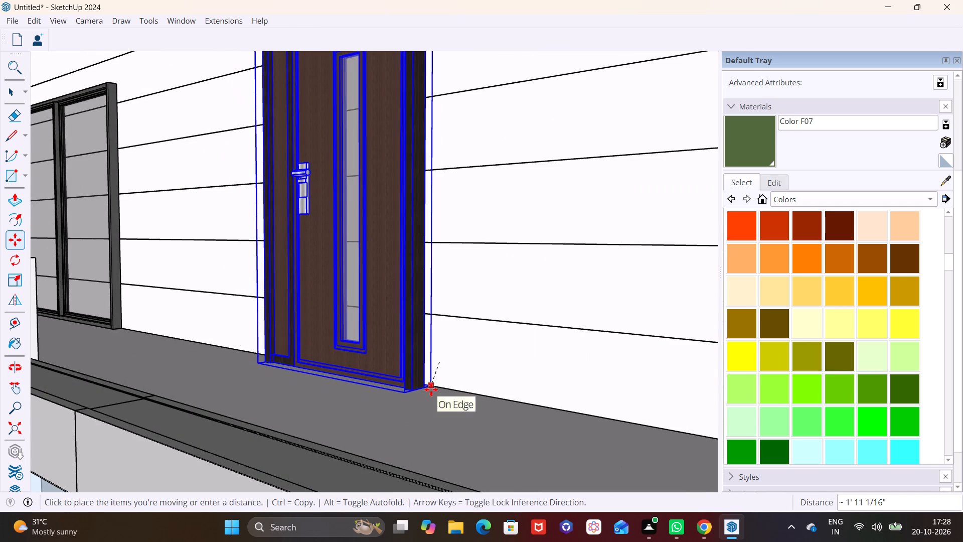
pyautogui.click(431, 389)
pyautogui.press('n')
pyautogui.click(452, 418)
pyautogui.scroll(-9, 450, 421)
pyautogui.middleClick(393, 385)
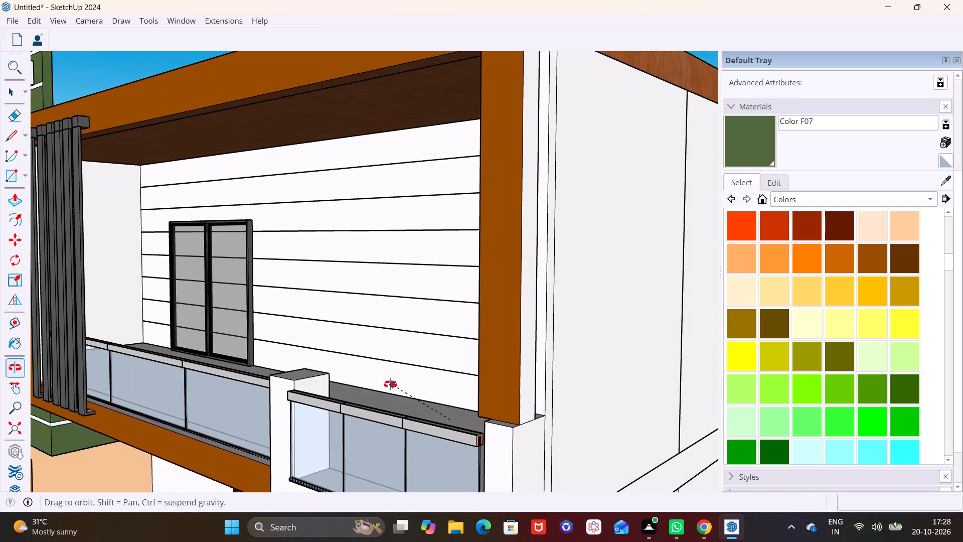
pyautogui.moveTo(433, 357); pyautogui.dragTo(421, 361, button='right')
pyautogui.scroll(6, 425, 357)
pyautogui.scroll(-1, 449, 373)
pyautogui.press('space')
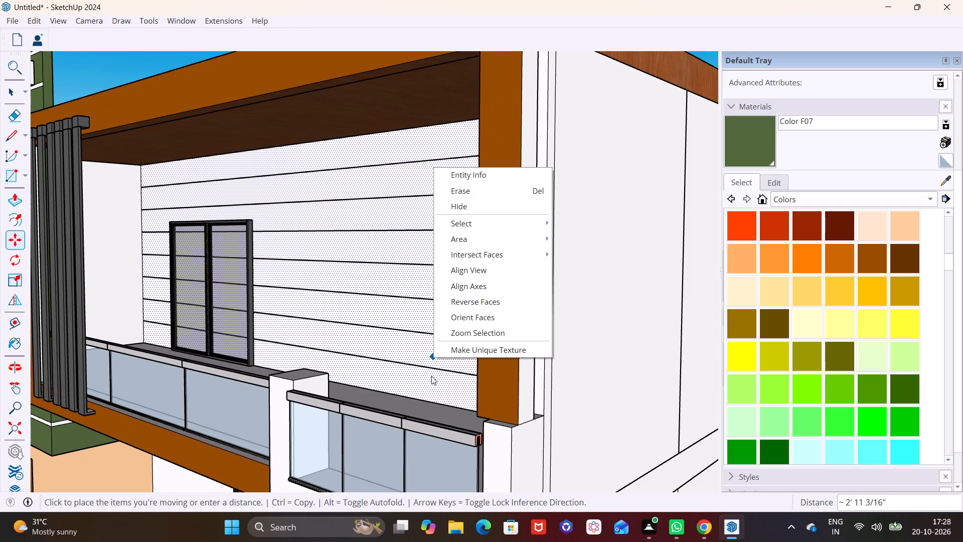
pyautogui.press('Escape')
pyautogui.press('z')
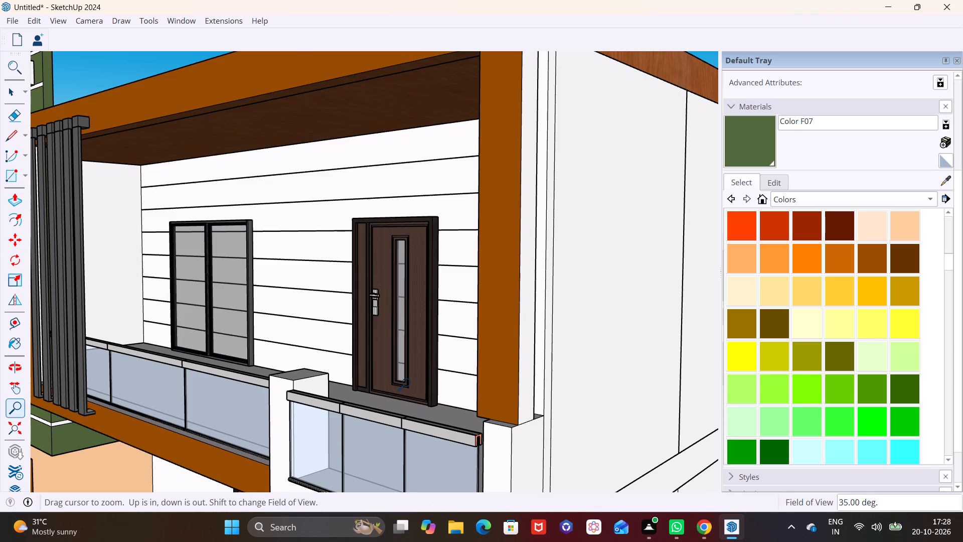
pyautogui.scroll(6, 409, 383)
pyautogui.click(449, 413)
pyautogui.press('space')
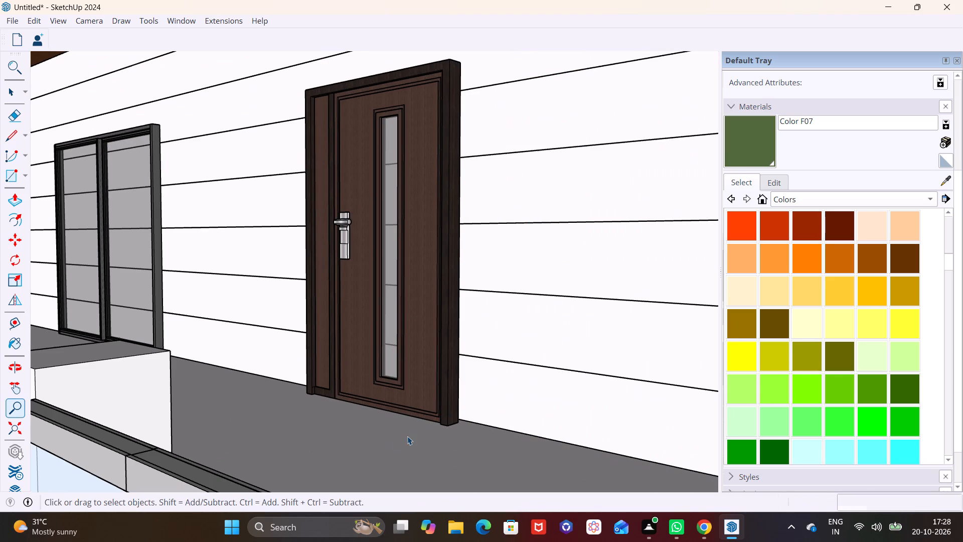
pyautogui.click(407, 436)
# Examine the balcony door's placement and the whole facade from the front and from the side corner.
pyautogui.scroll(-9, 409, 433)
pyautogui.moveTo(432, 429); pyautogui.dragTo(602, 391, button='middle')
pyautogui.scroll(-2, 411, 356)
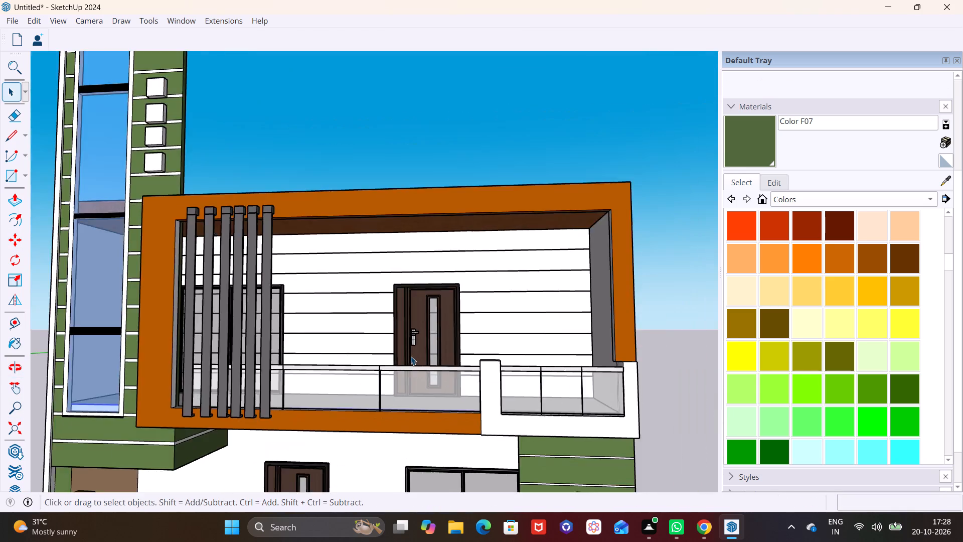
pyautogui.scroll(-4, 411, 356)
pyautogui.moveTo(429, 371); pyautogui.dragTo(500, 422, button='middle')
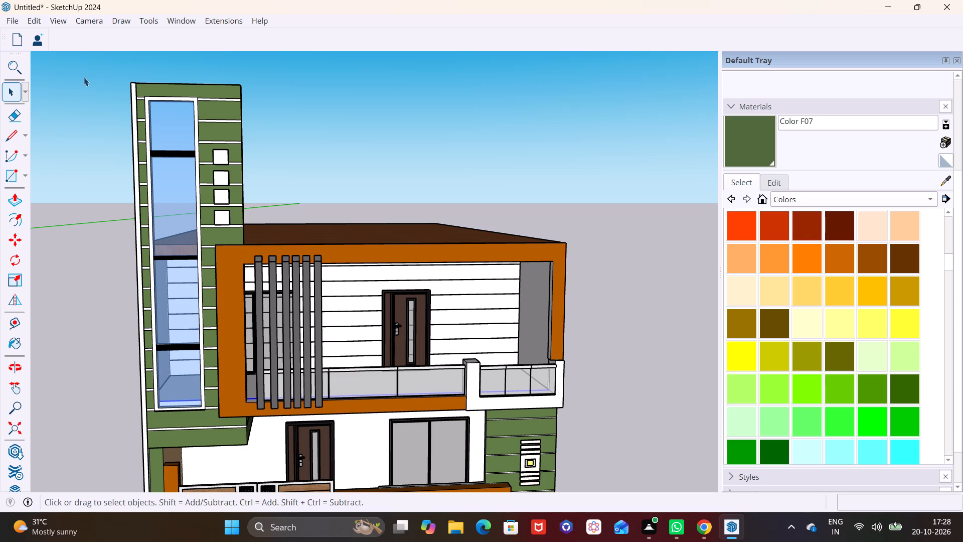
pyautogui.scroll(-1, 253, 305)
pyautogui.scroll(-2, 310, 307)
pyautogui.moveTo(322, 306); pyautogui.dragTo(273, 264, button='middle')
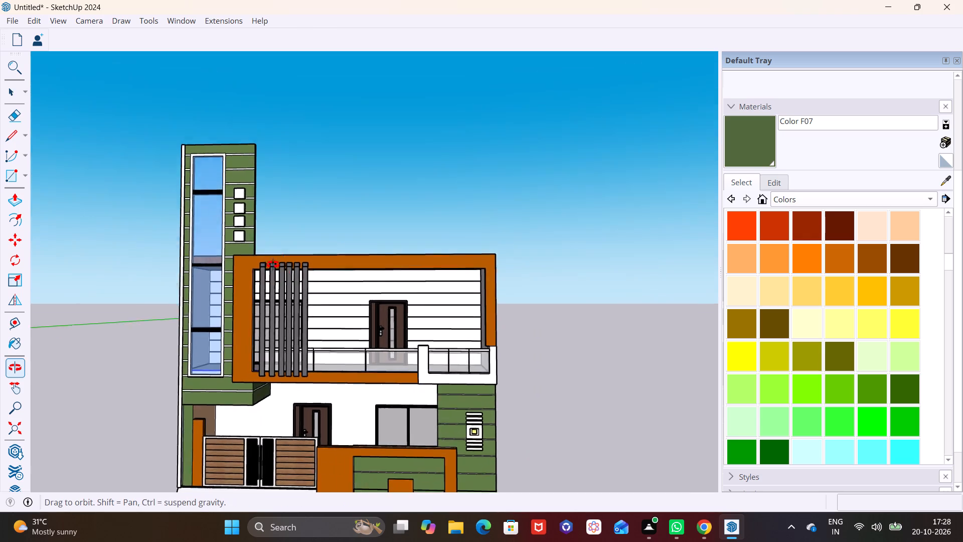
pyautogui.moveTo(273, 264); pyautogui.dragTo(228, 261, button='middle')
pyautogui.scroll(-2, 332, 313)
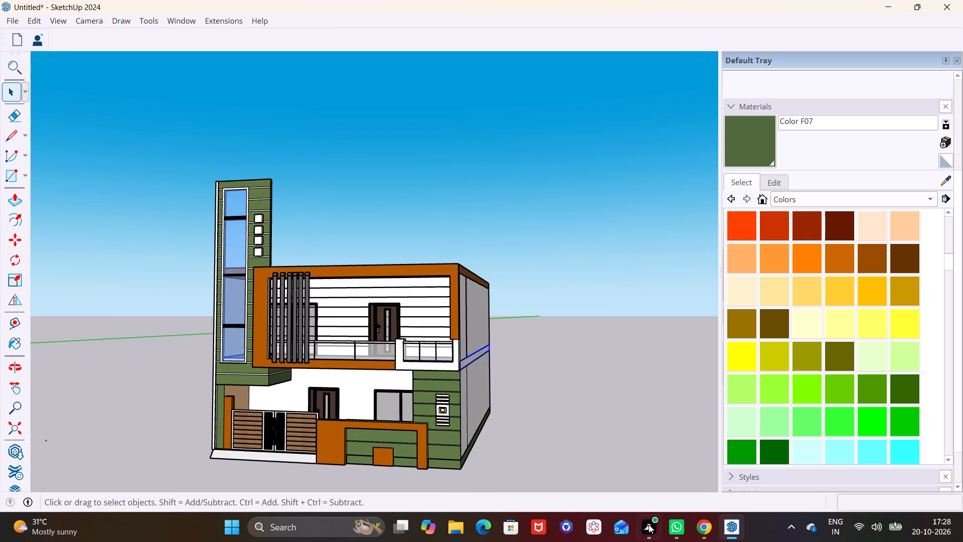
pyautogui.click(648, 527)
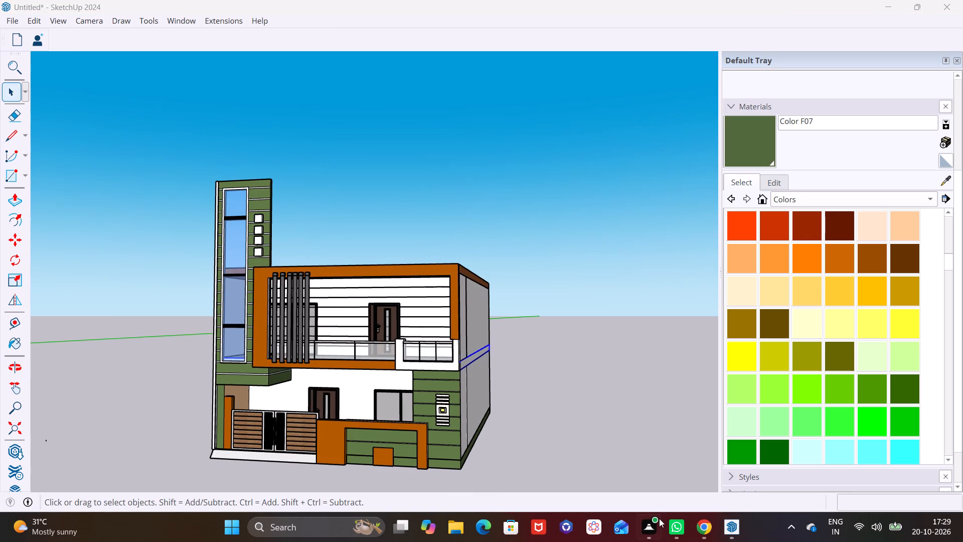
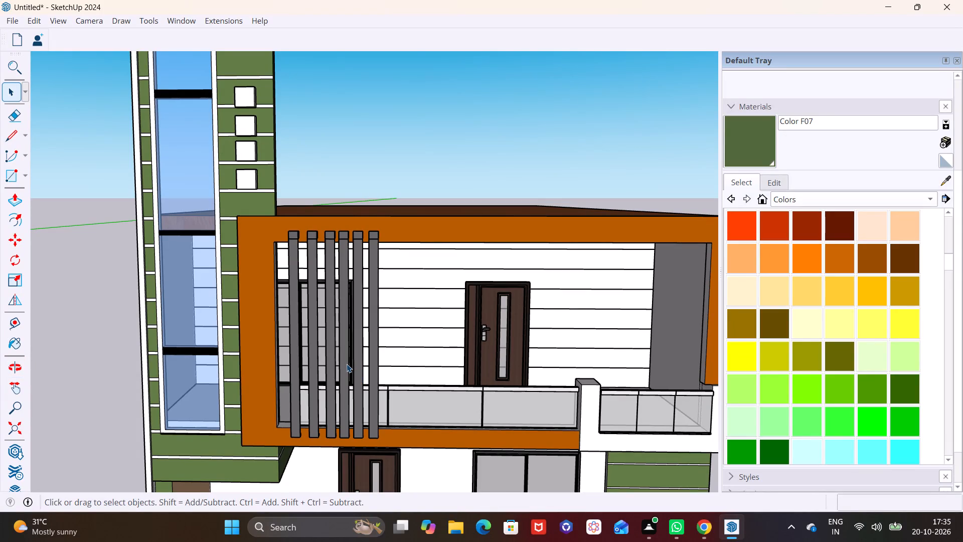
# Paint the flat roof surface above the orange-framed balcony with Color M00.
pyautogui.moveTo(341, 364); pyautogui.dragTo(288, 370, button='middle')
pyautogui.scroll(1, 317, 350)
pyautogui.moveTo(317, 350); pyautogui.dragTo(345, 364, button='middle')
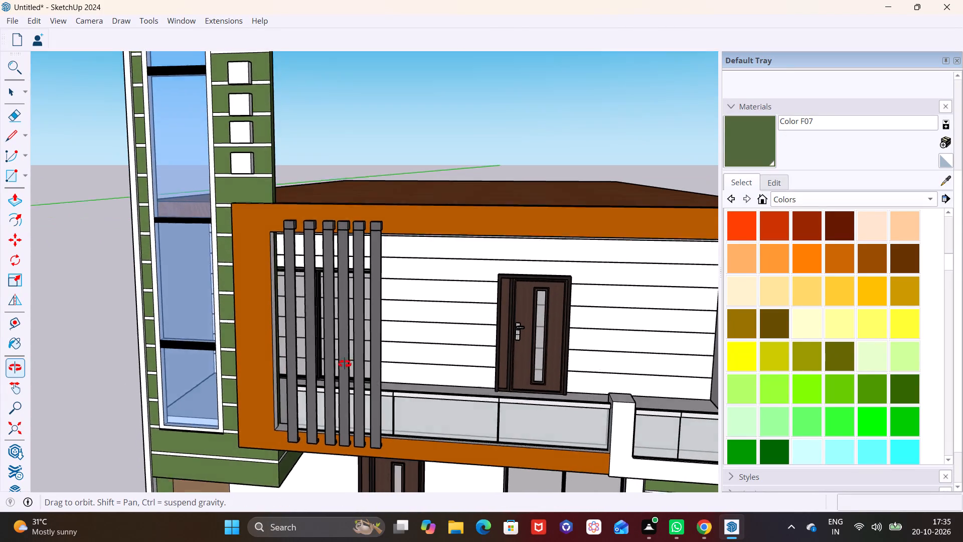
pyautogui.moveTo(345, 364); pyautogui.dragTo(379, 373, button='middle')
pyautogui.keyDown('shift'); pyautogui.moveTo(356, 348); pyautogui.dragTo(342, 352, button='middle'); pyautogui.keyUp('shift')
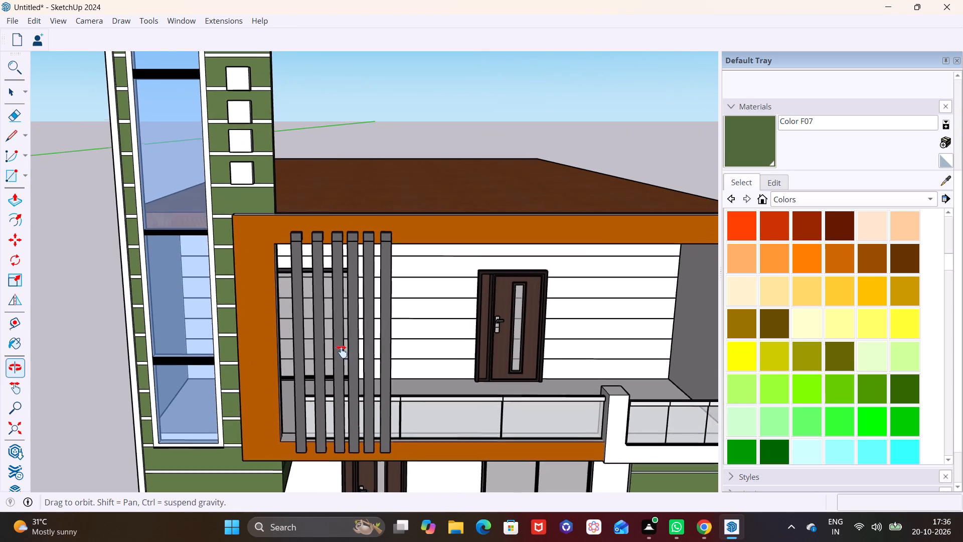
pyautogui.keyDown('shift'); pyautogui.moveTo(342, 352); pyautogui.dragTo(227, 399, button='middle'); pyautogui.keyUp('shift')
pyautogui.moveTo(235, 400); pyautogui.dragTo(150, 380, button='middle')
pyautogui.scroll(1, 384, 343)
pyautogui.moveTo(383, 342); pyautogui.dragTo(363, 336, button='middle')
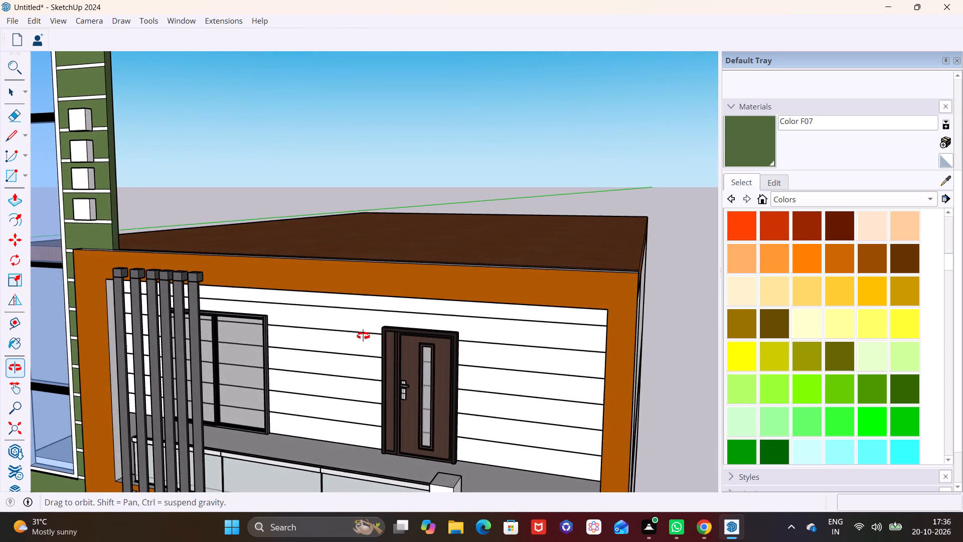
pyautogui.moveTo(363, 336); pyautogui.dragTo(367, 378, button='middle')
pyautogui.press('space')
pyautogui.click(360, 260)
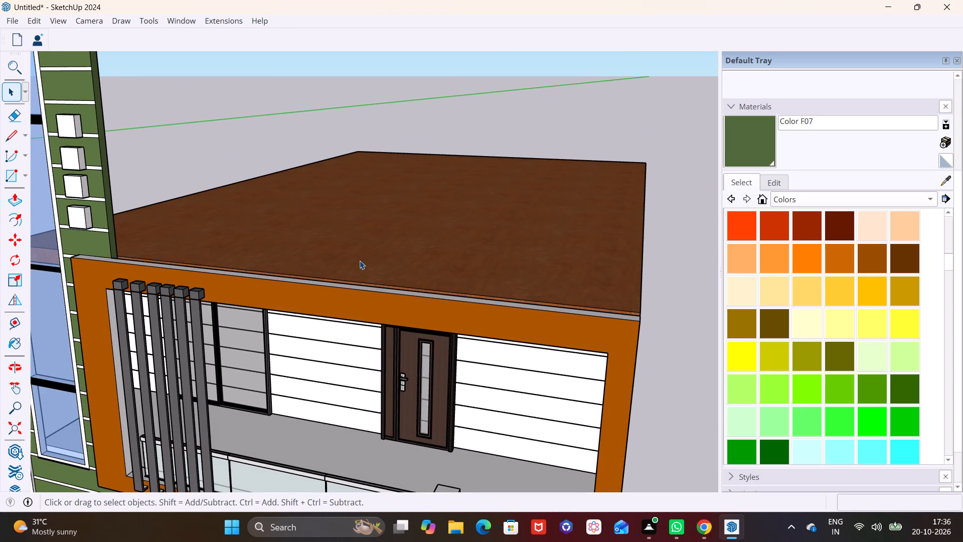
pyautogui.scroll(-8, 766, 393)
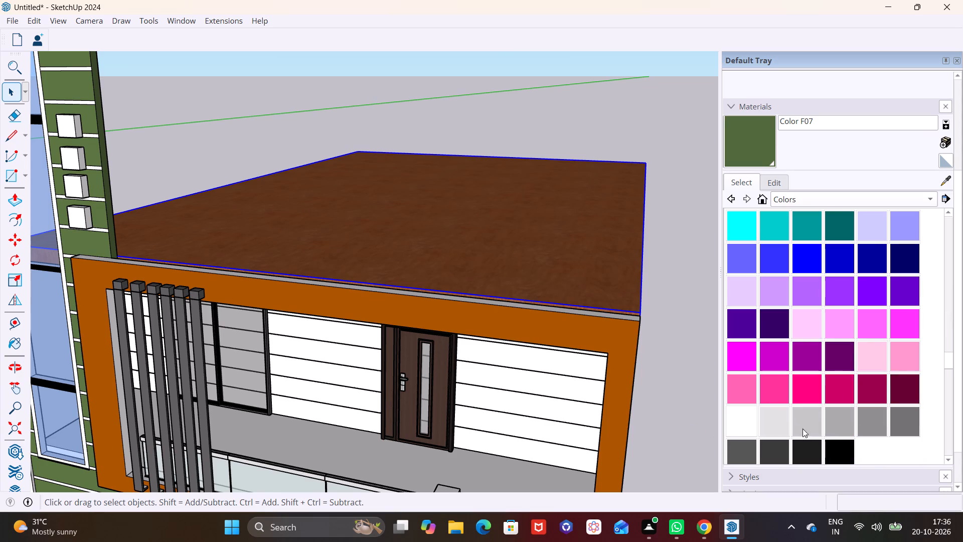
pyautogui.click(748, 429)
pyautogui.click(524, 253)
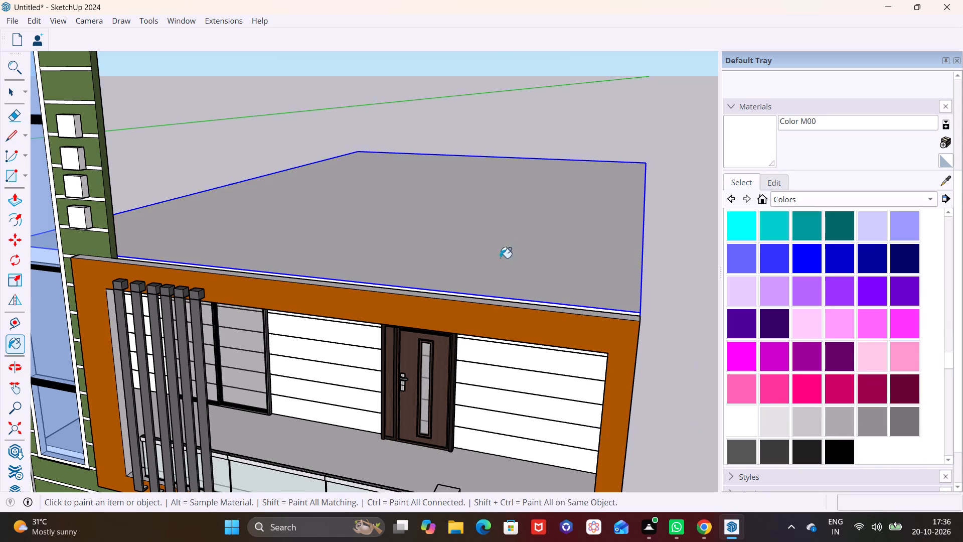
pyautogui.scroll(-3, 349, 283)
pyautogui.moveTo(407, 322); pyautogui.dragTo(397, 238, button='middle')
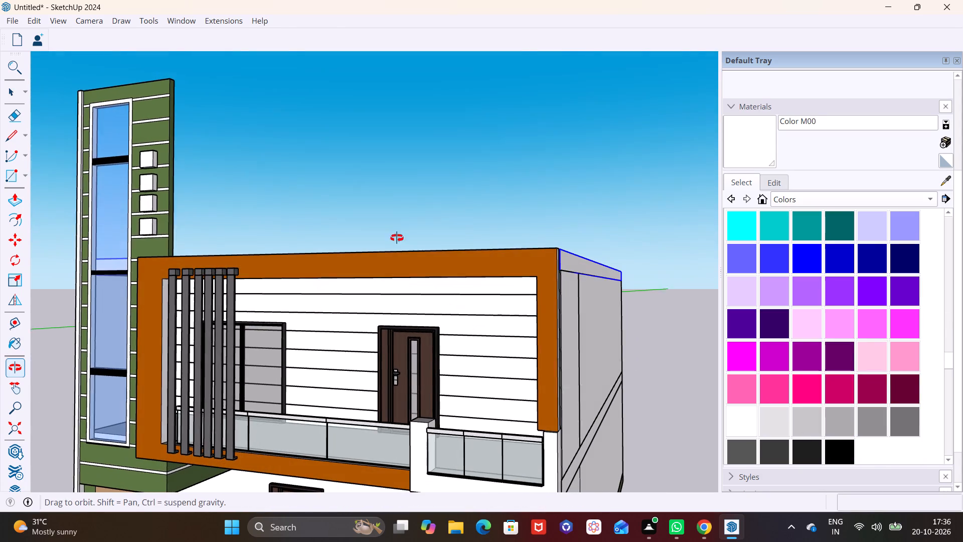
pyautogui.moveTo(397, 238); pyautogui.dragTo(396, 237, button='middle')
pyautogui.press('space')
pyautogui.click(670, 347)
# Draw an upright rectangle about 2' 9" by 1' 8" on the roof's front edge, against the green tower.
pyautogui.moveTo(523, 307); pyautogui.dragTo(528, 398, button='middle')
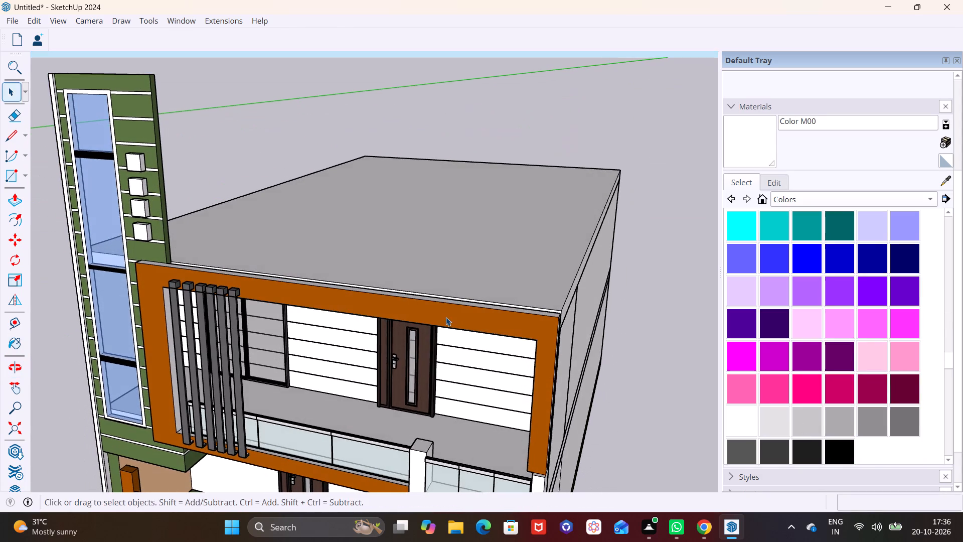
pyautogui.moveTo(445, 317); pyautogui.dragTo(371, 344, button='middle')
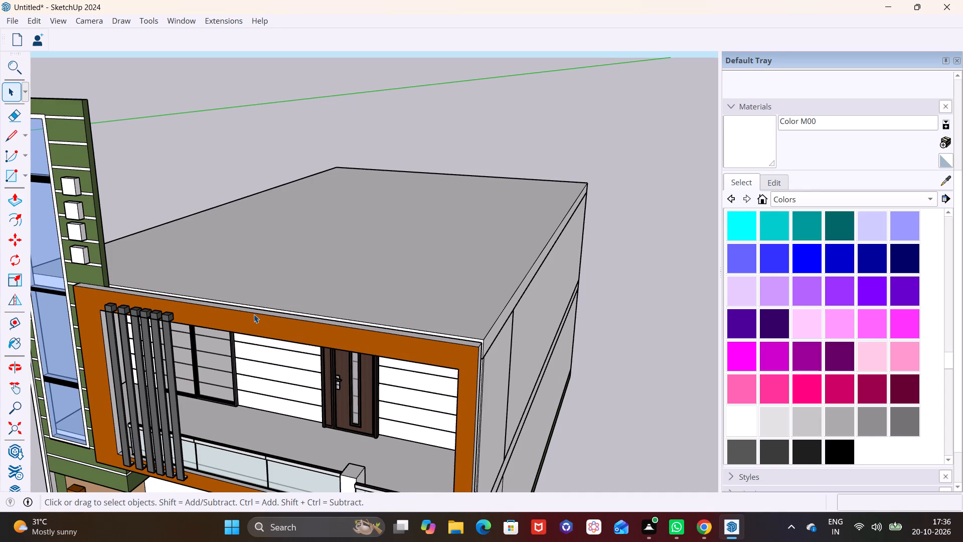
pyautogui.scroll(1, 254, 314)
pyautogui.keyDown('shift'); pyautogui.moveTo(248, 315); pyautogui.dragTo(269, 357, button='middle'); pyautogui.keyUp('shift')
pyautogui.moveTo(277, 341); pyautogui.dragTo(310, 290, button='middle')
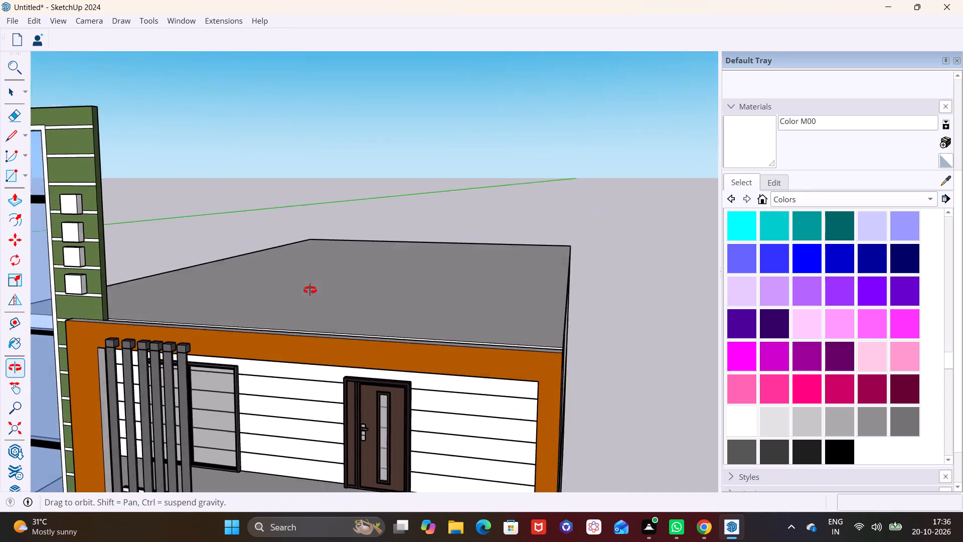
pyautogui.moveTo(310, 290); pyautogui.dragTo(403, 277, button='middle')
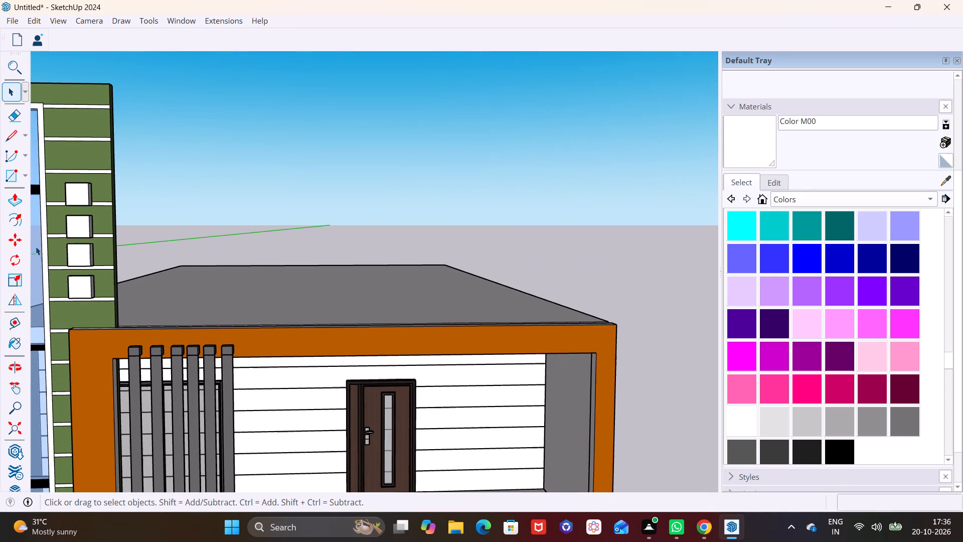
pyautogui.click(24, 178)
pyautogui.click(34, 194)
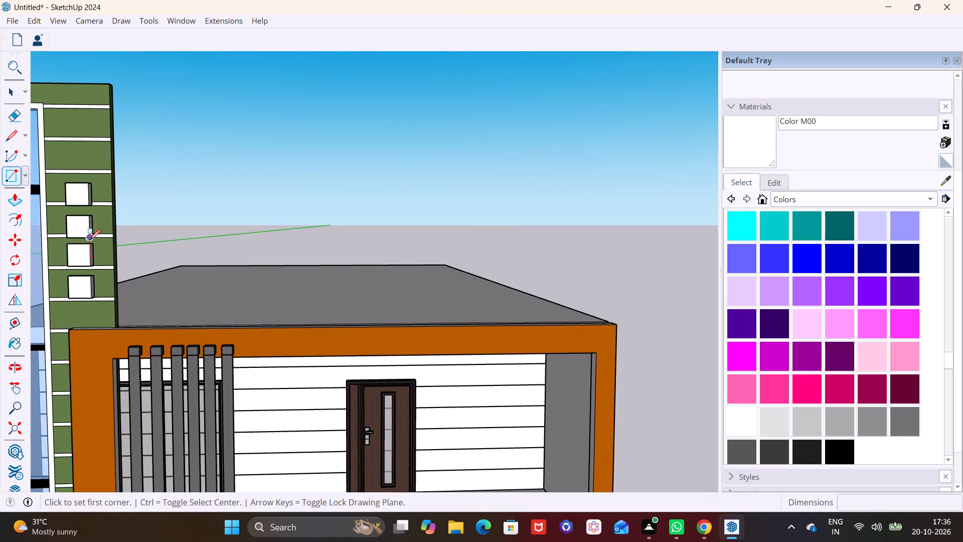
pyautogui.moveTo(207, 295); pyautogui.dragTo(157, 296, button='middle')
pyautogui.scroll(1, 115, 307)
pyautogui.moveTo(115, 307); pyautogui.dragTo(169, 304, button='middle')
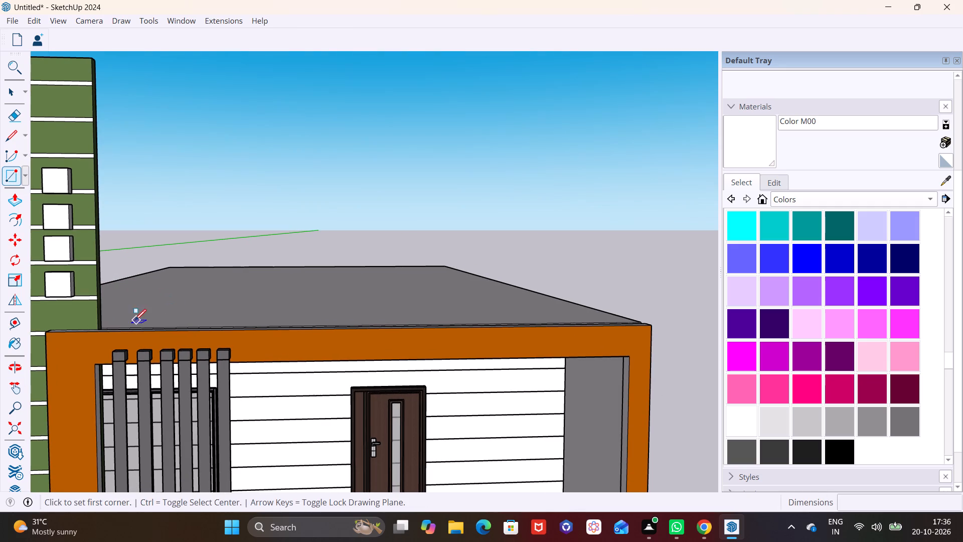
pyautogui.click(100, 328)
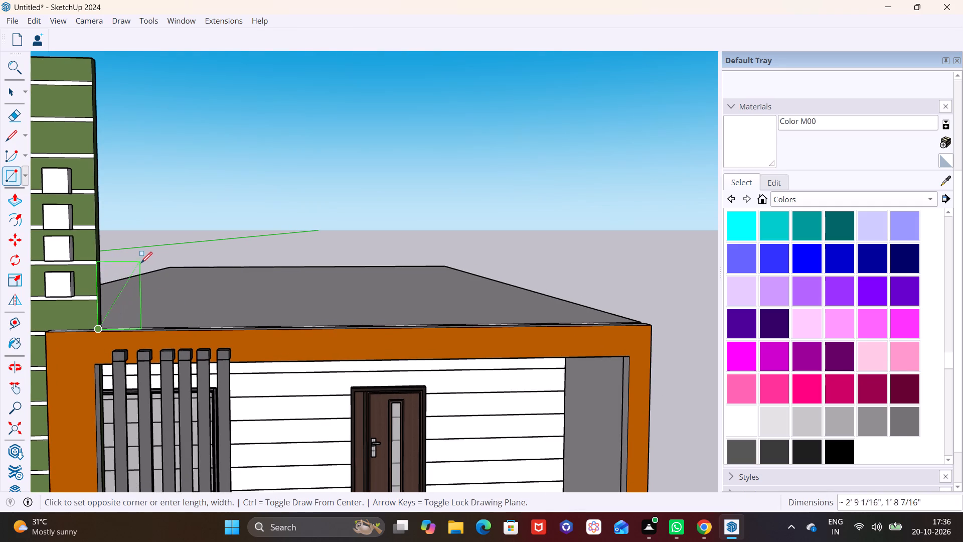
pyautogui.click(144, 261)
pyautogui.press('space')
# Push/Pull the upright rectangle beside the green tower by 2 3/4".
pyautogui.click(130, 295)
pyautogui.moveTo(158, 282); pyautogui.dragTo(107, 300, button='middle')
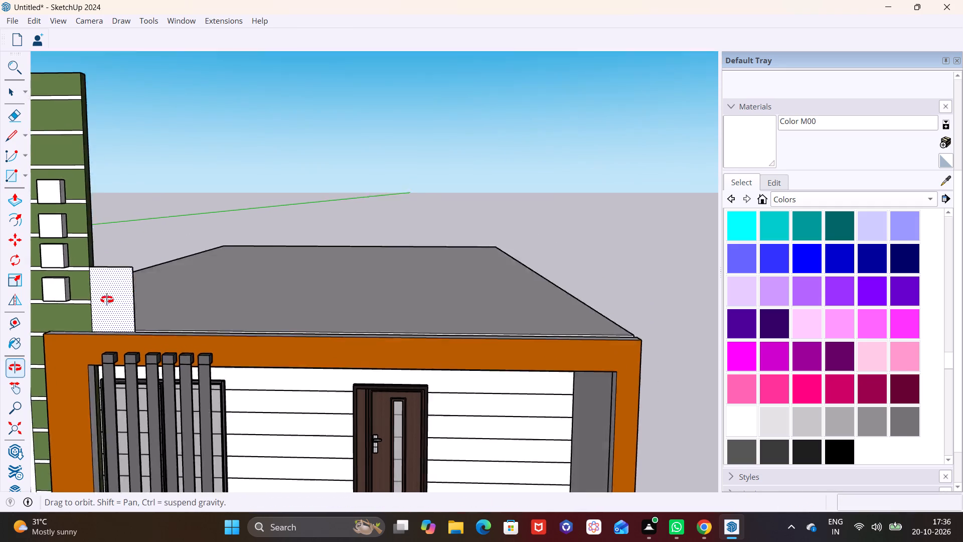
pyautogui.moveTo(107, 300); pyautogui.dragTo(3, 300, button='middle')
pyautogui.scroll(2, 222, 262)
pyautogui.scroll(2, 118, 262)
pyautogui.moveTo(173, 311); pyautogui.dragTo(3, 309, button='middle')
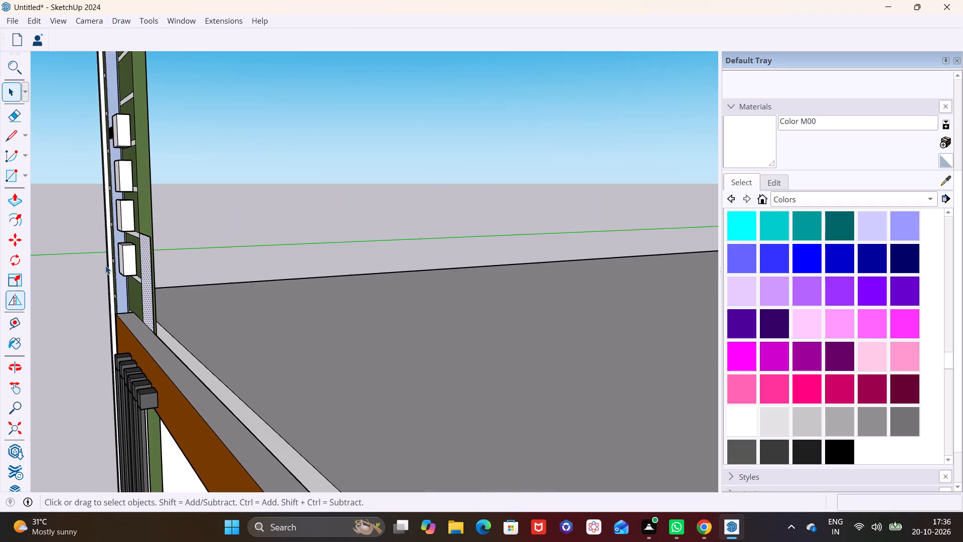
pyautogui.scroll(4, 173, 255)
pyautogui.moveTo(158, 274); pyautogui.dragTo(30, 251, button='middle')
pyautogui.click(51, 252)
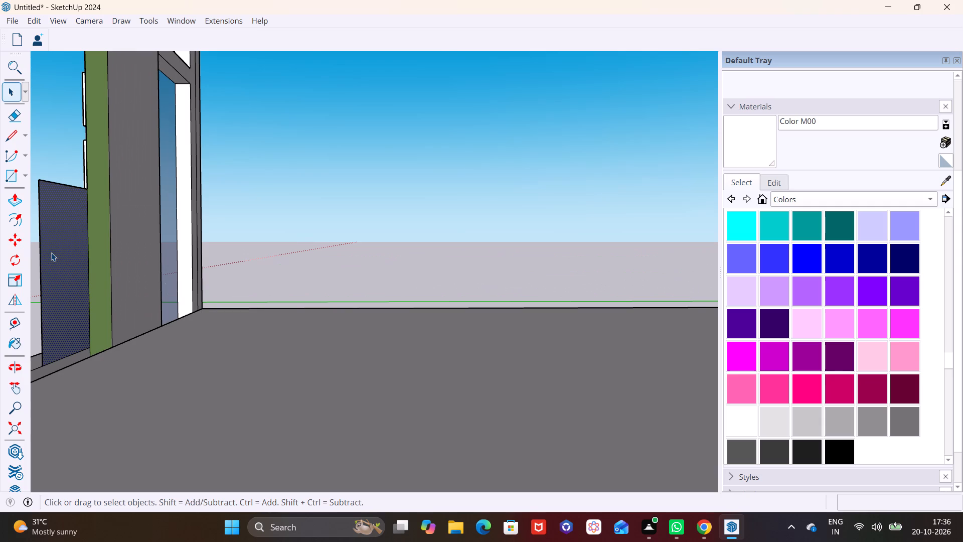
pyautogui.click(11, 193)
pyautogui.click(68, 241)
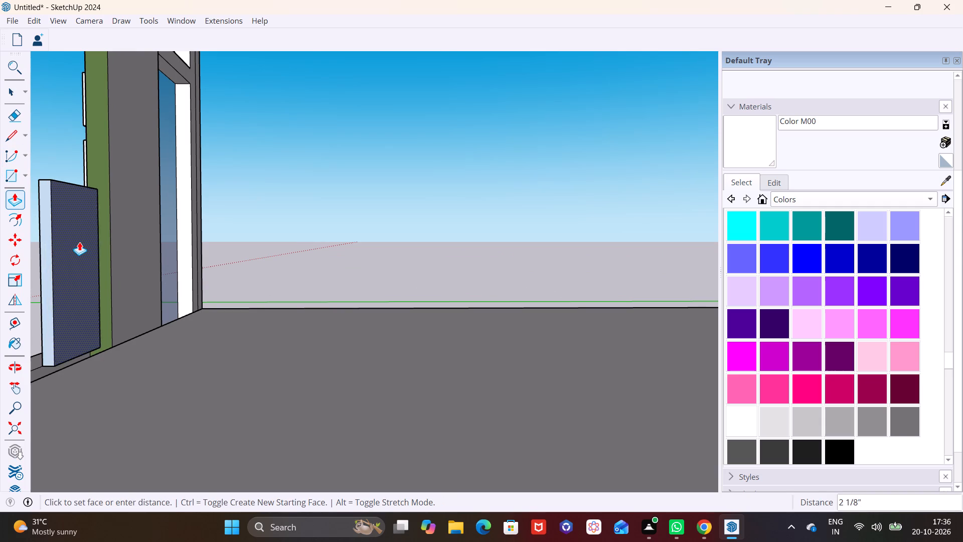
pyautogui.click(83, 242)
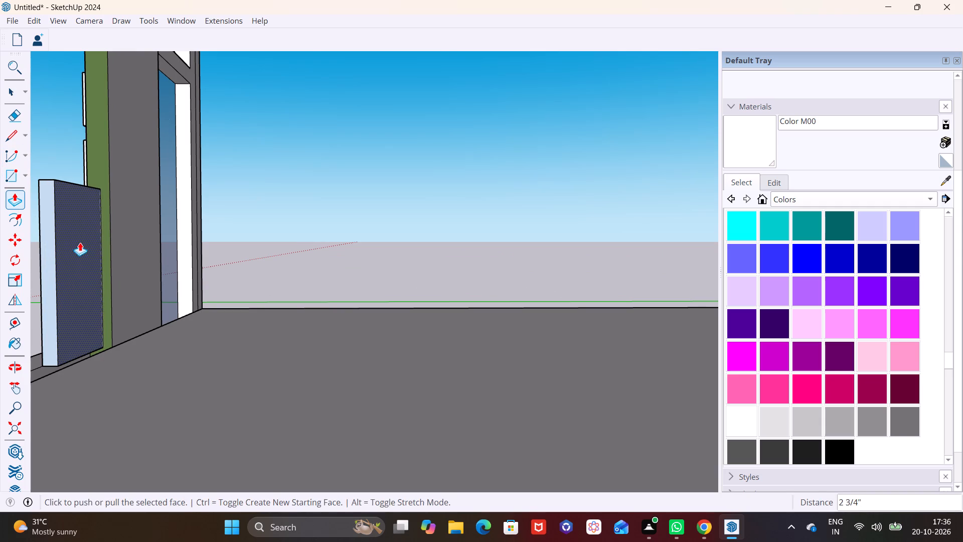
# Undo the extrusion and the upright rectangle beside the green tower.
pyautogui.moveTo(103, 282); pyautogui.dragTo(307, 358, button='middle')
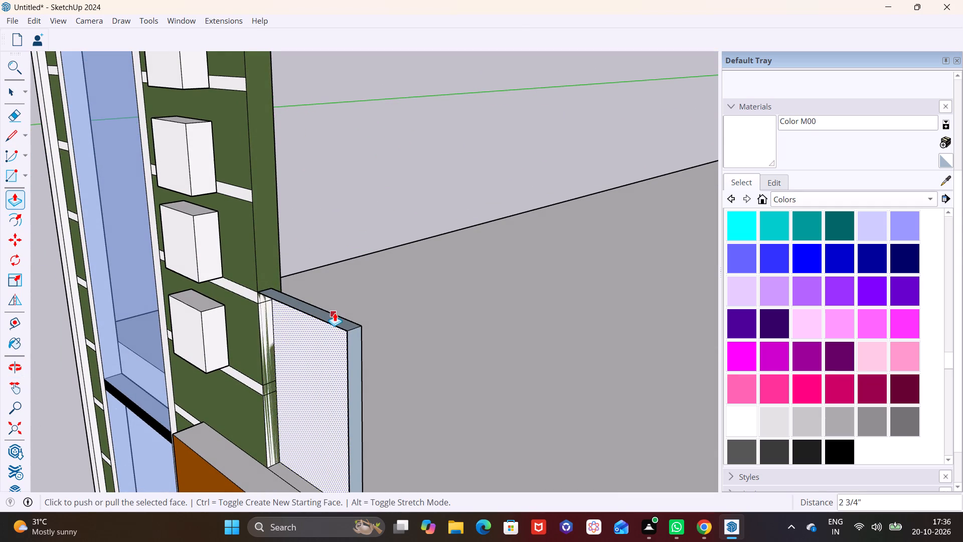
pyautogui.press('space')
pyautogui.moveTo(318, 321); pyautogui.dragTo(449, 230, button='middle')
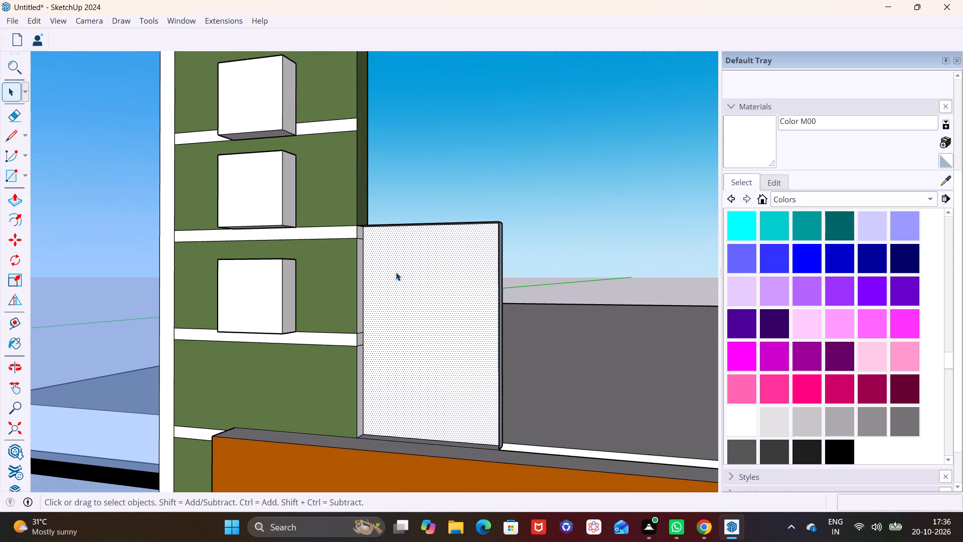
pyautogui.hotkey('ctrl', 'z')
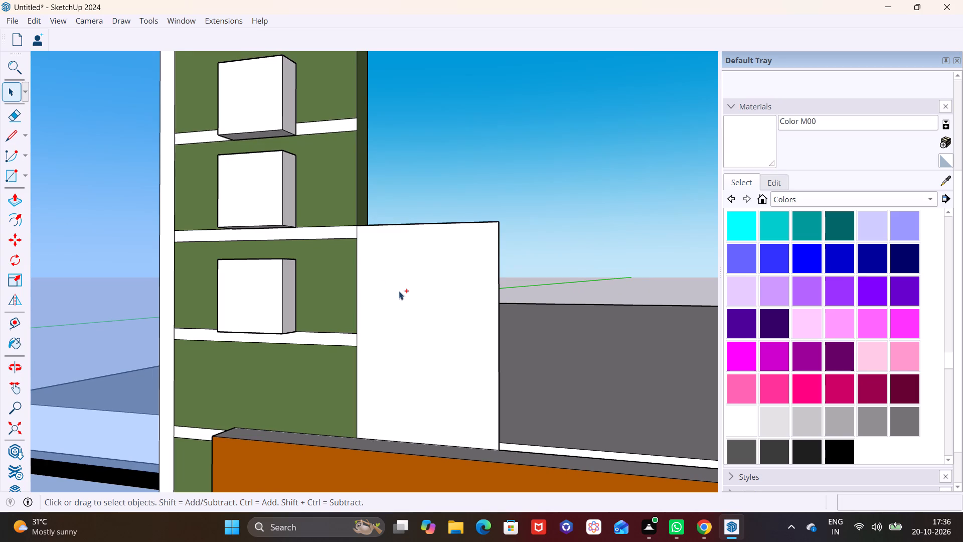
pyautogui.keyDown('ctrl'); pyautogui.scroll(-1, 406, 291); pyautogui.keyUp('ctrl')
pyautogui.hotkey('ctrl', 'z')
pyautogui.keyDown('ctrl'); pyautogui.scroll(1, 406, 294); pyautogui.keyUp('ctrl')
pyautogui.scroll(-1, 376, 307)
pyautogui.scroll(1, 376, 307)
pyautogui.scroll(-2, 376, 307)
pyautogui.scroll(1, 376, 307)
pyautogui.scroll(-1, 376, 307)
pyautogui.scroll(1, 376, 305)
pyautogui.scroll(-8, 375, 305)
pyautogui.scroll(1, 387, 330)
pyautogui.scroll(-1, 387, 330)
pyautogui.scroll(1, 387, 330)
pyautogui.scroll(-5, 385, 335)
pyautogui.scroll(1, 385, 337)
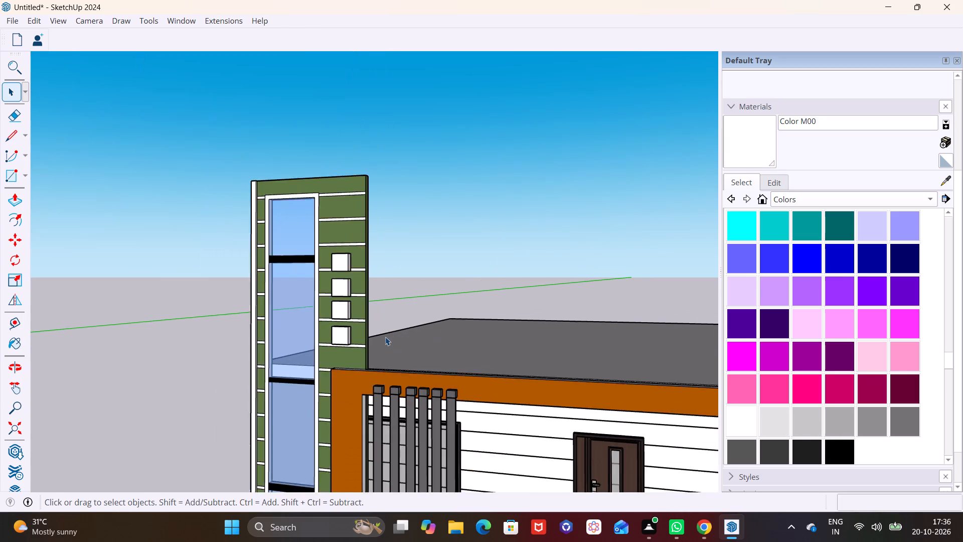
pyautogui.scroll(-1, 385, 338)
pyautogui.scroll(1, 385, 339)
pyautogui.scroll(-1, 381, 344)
# Draw a small rectangle at the roof strip behind the orange frame, just beside the green tower.
pyautogui.moveTo(382, 355); pyautogui.dragTo(363, 326, button='middle')
pyautogui.keyDown('shift'); pyautogui.scroll(1, 377, 354); pyautogui.keyUp('shift')
pyautogui.scroll(4, 362, 329)
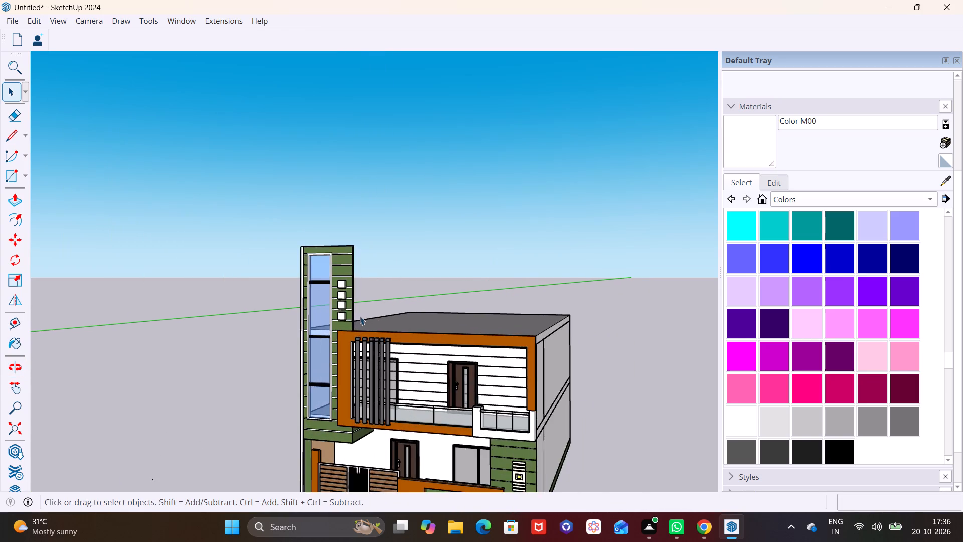
pyautogui.scroll(7, 360, 316)
pyautogui.moveTo(382, 339); pyautogui.dragTo(229, 384, button='middle')
pyautogui.moveTo(328, 392); pyautogui.dragTo(320, 396, button='middle')
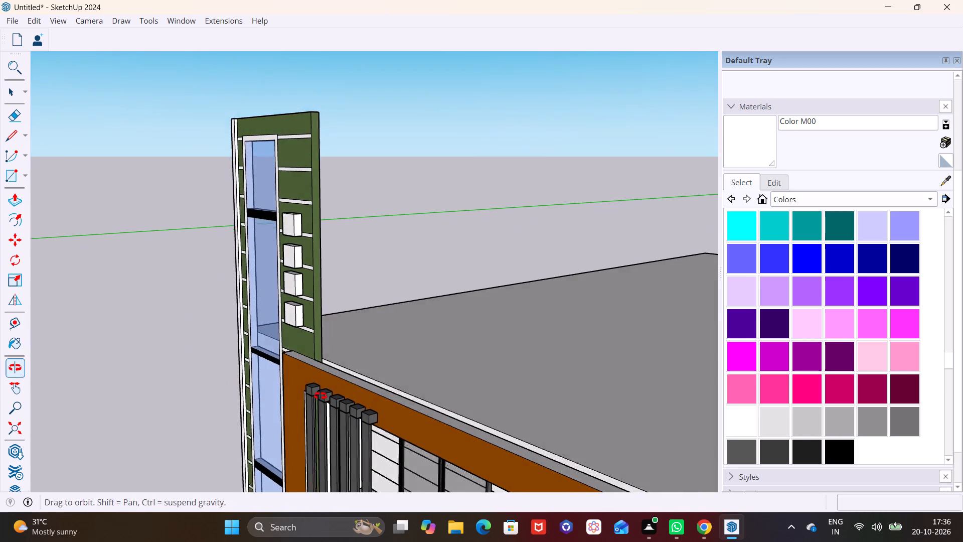
pyautogui.moveTo(320, 396); pyautogui.dragTo(319, 396, button='middle')
pyautogui.moveTo(340, 365); pyautogui.dragTo(293, 309, button='middle')
pyautogui.moveTo(362, 350); pyautogui.dragTo(327, 445, button='middle')
pyautogui.scroll(3, 320, 369)
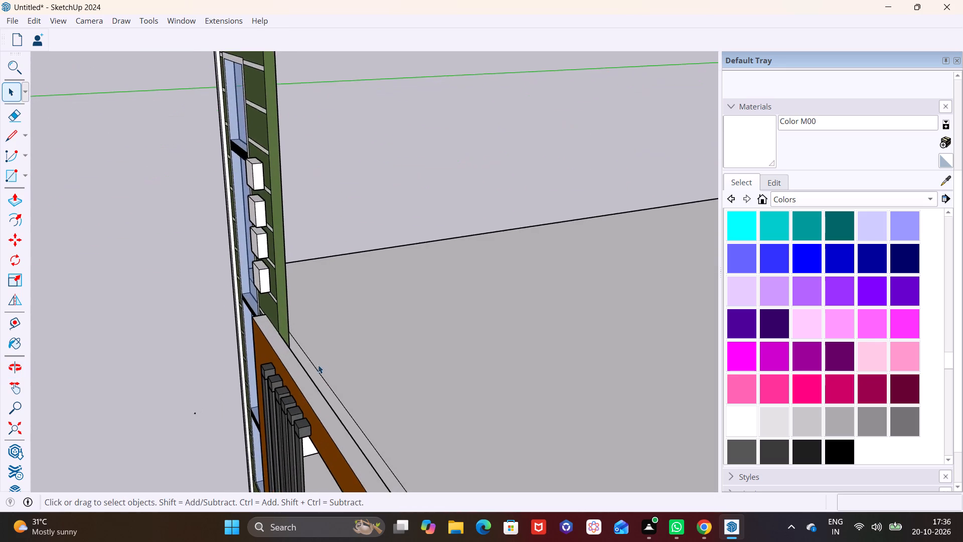
pyautogui.keyDown('shift'); pyautogui.moveTo(313, 363); pyautogui.dragTo(306, 278, button='middle'); pyautogui.keyUp('shift')
pyautogui.scroll(1, 322, 309)
pyautogui.moveTo(321, 319); pyautogui.dragTo(421, 345, button='middle')
pyautogui.scroll(5, 362, 303)
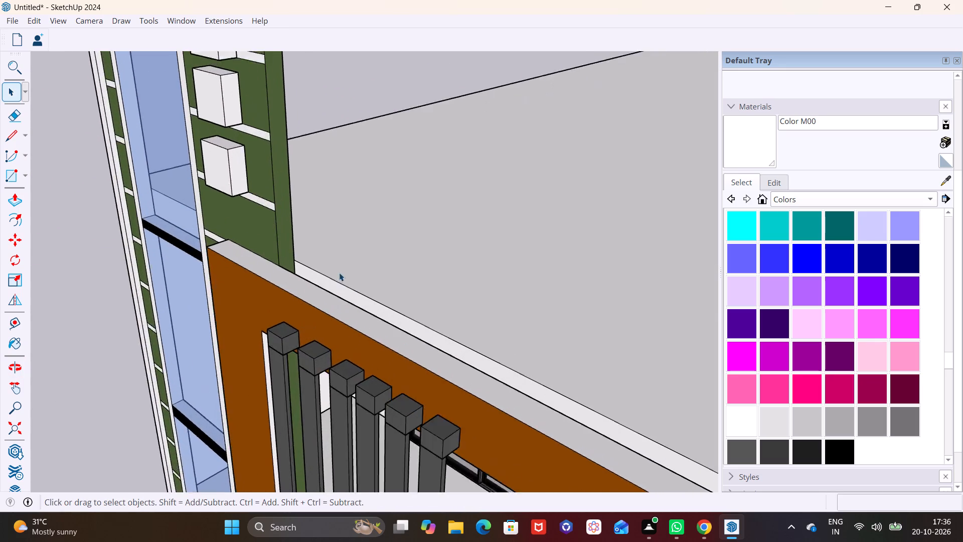
pyautogui.scroll(7, 339, 273)
pyautogui.click(26, 172)
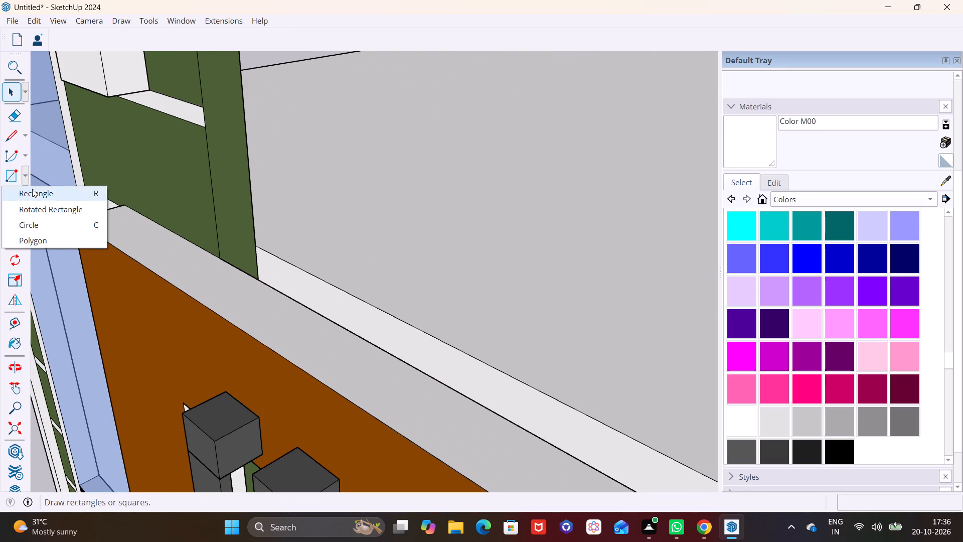
pyautogui.click(35, 199)
pyautogui.click(272, 263)
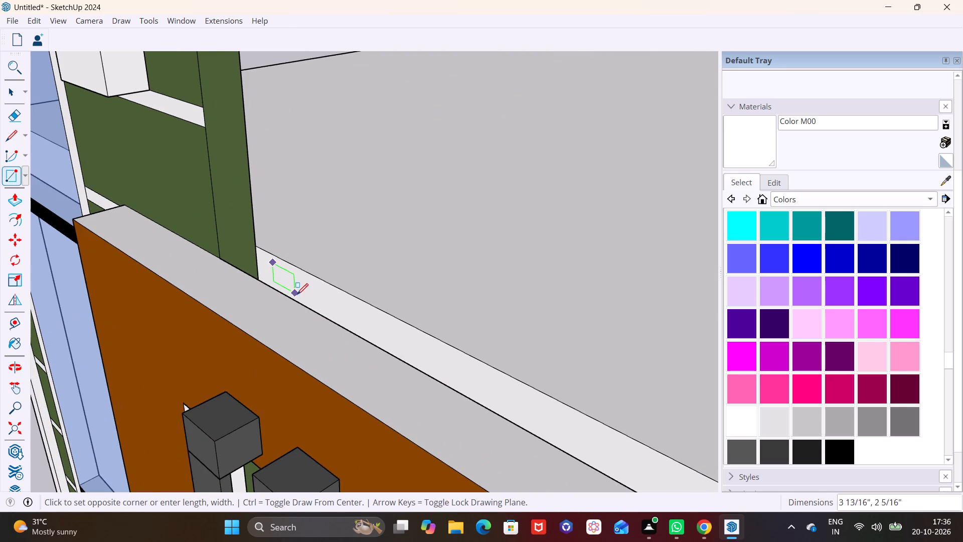
pyautogui.click(315, 300)
pyautogui.press('space')
# Push/Pull the small rectangle beside the green tower by 1 3/4" to form a block.
pyautogui.click(303, 288)
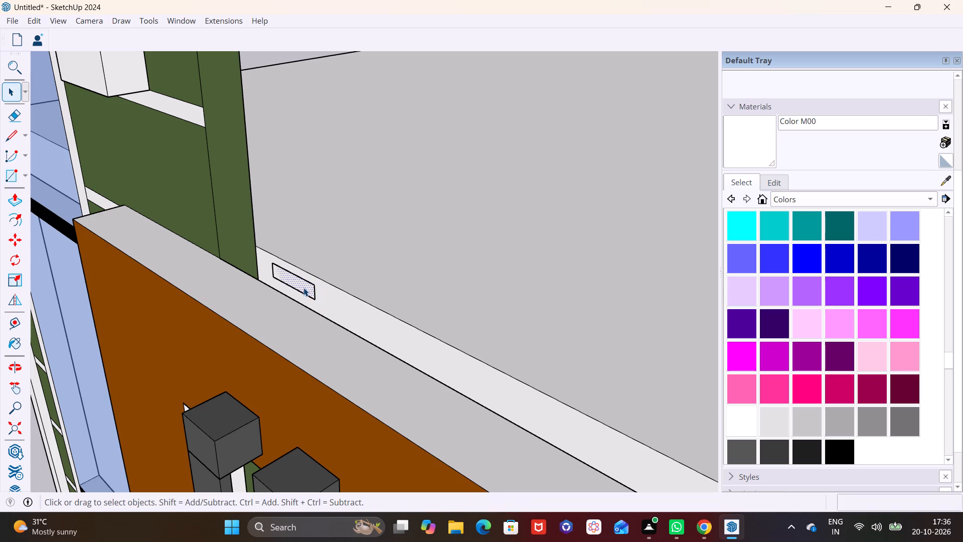
pyautogui.click(14, 198)
pyautogui.click(297, 281)
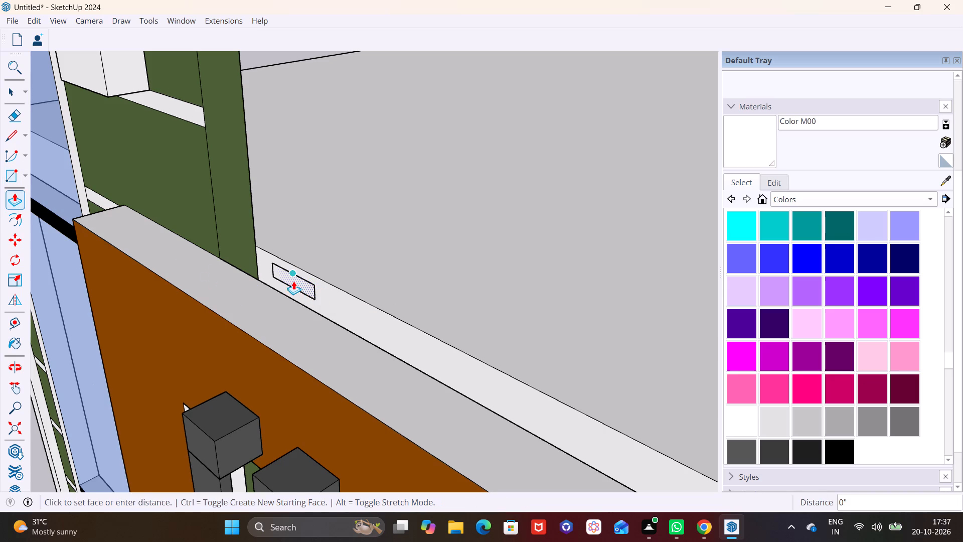
pyautogui.click(282, 285)
pyautogui.moveTo(291, 297); pyautogui.dragTo(468, 281, button='middle')
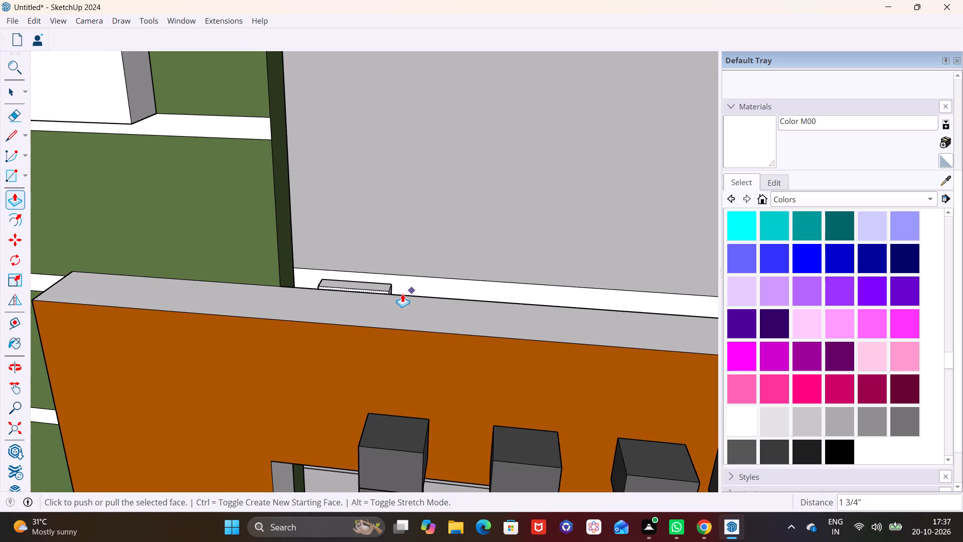
pyautogui.moveTo(369, 299); pyautogui.dragTo(0, 292, button='middle')
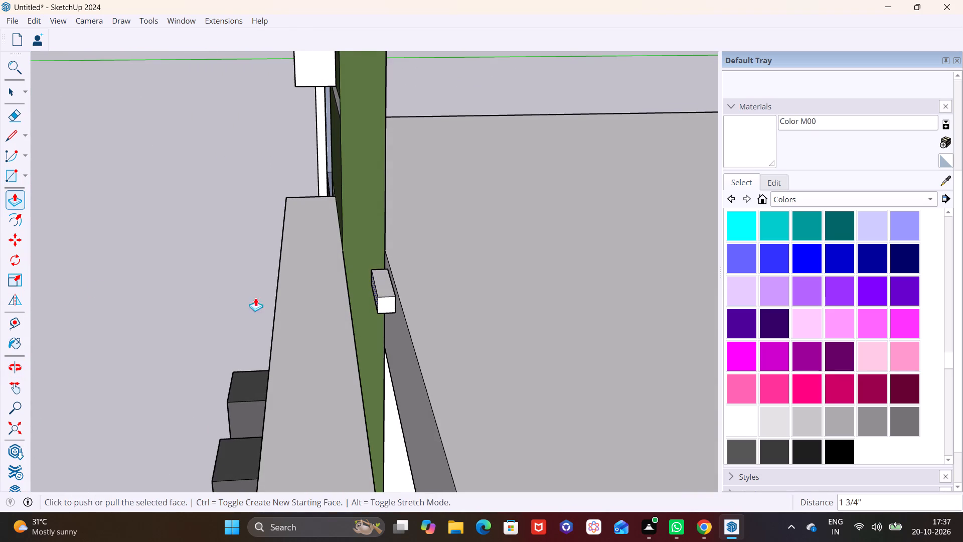
pyautogui.scroll(-7, 372, 325)
pyautogui.moveTo(386, 345); pyautogui.dragTo(508, 356, button='middle')
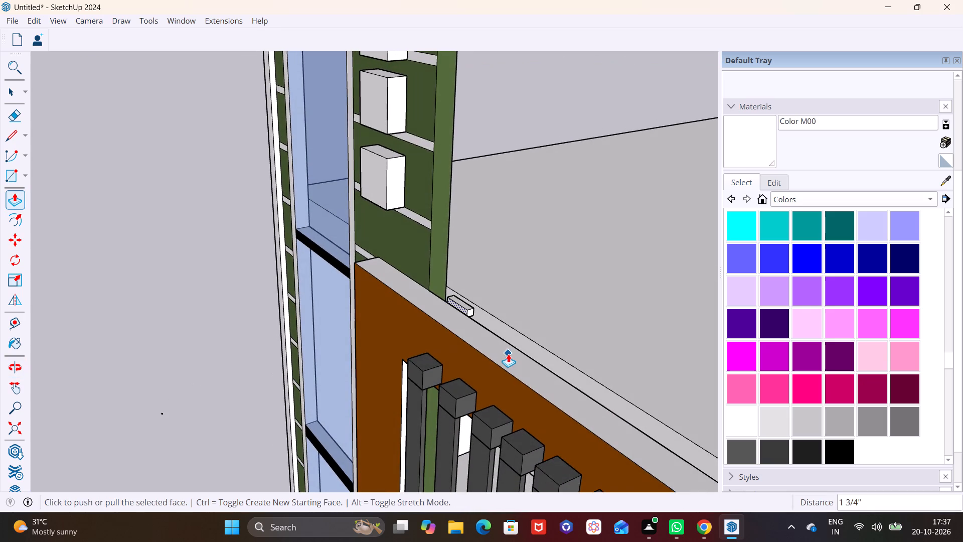
pyautogui.scroll(9, 450, 293)
pyautogui.press('space')
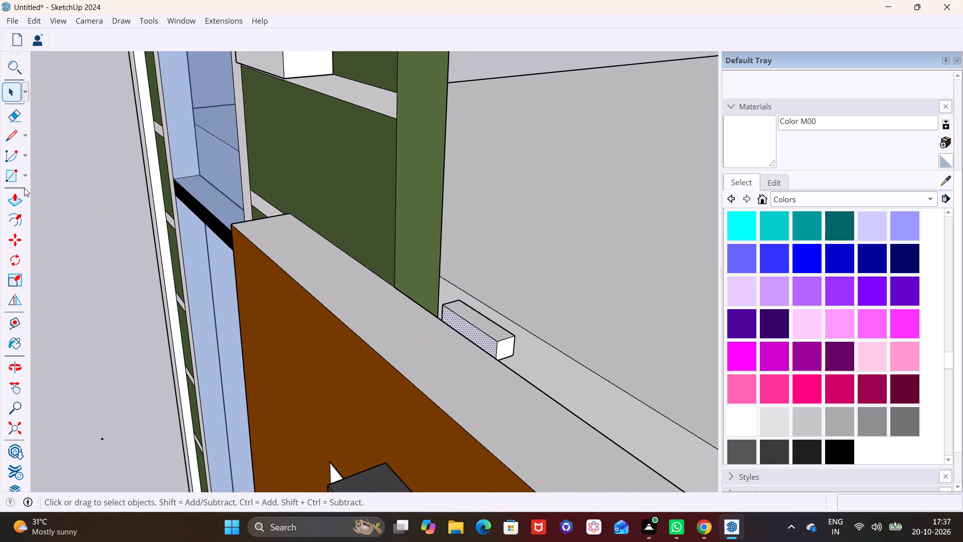
# Push/Pull the top face of the small block beside the green tower upward by about 1' 3 1/4".
pyautogui.click(8, 97)
pyautogui.click(493, 327)
pyautogui.click(485, 328)
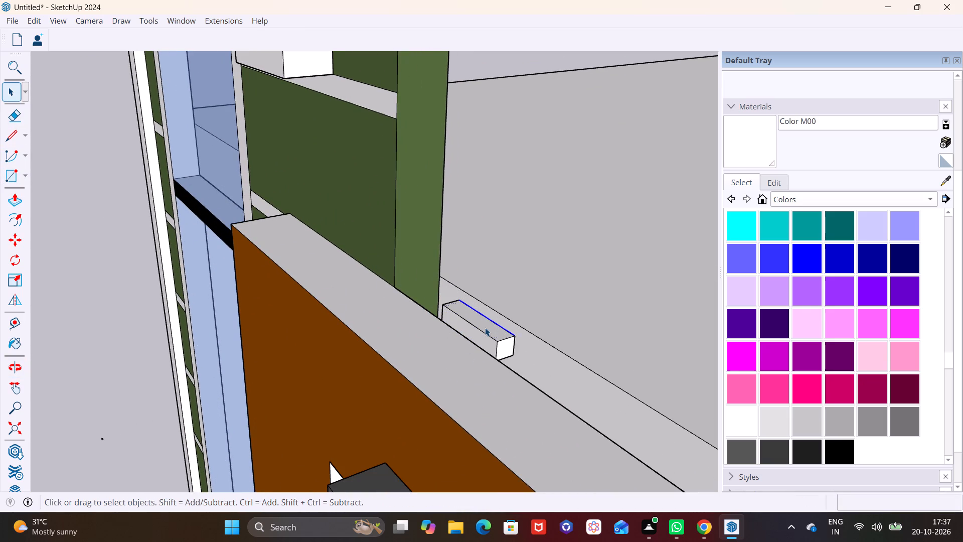
pyautogui.click(10, 193)
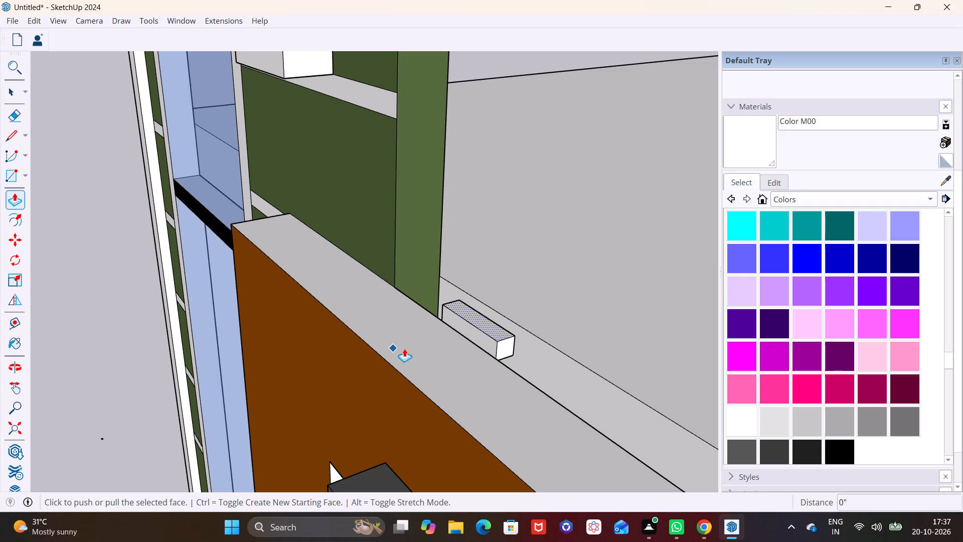
pyautogui.click(494, 330)
pyautogui.click(475, 318)
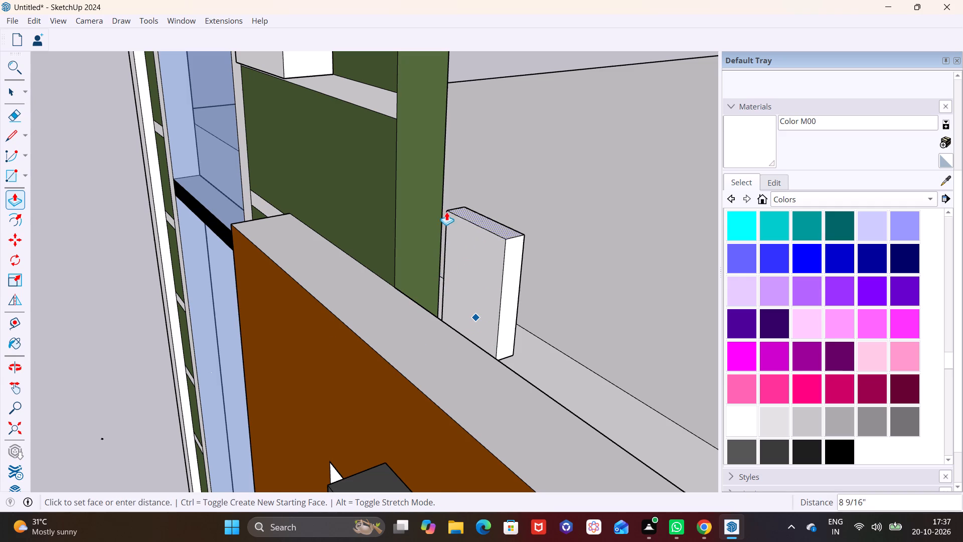
pyautogui.click(457, 131)
# Push/Pull the upright block's narrow side face toward the green tower by about 3 1/16" to close the gap.
pyautogui.moveTo(464, 254); pyautogui.dragTo(621, 192, button='middle')
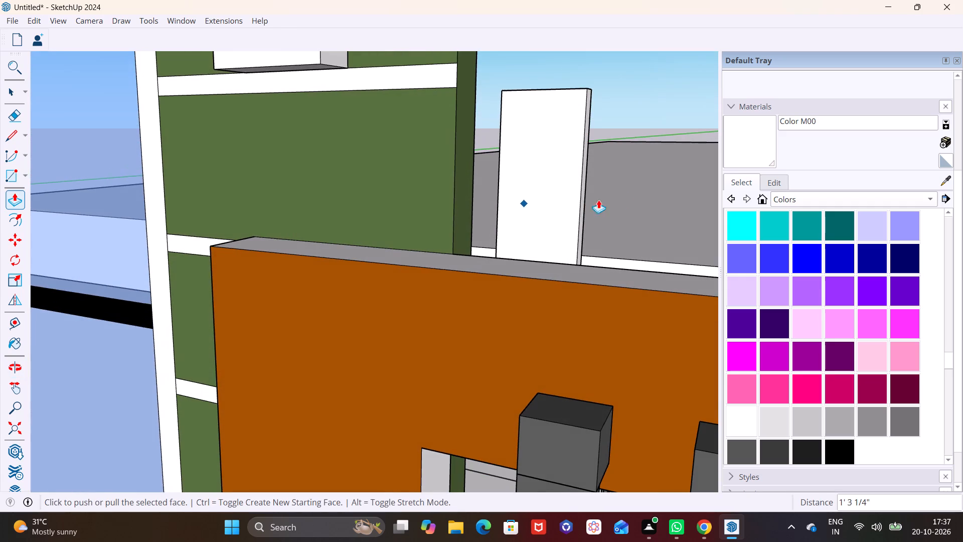
pyautogui.moveTo(490, 240); pyautogui.dragTo(686, 232, button='middle')
pyautogui.scroll(2, 441, 174)
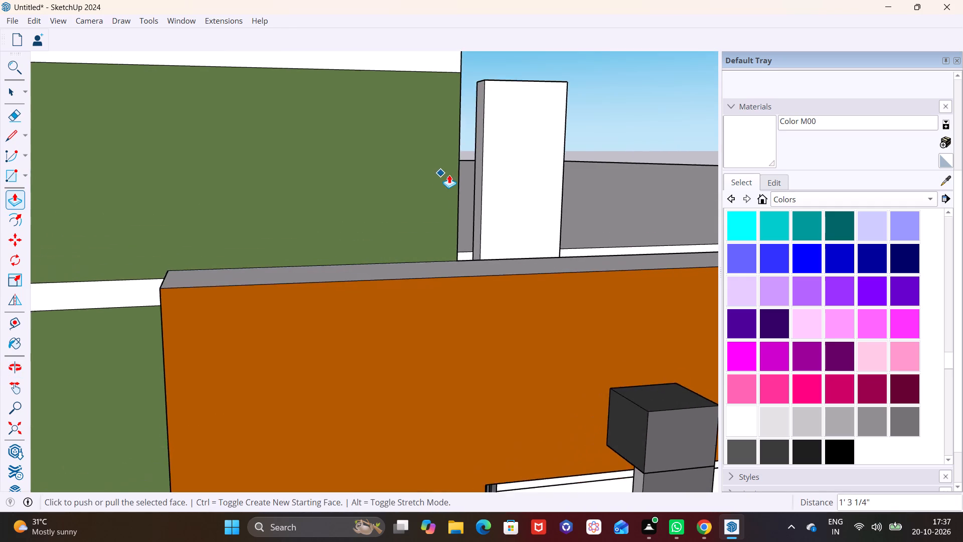
pyautogui.scroll(5, 449, 175)
pyautogui.moveTo(507, 219); pyautogui.dragTo(558, 223, button='middle')
pyautogui.press('space')
pyautogui.click(452, 214)
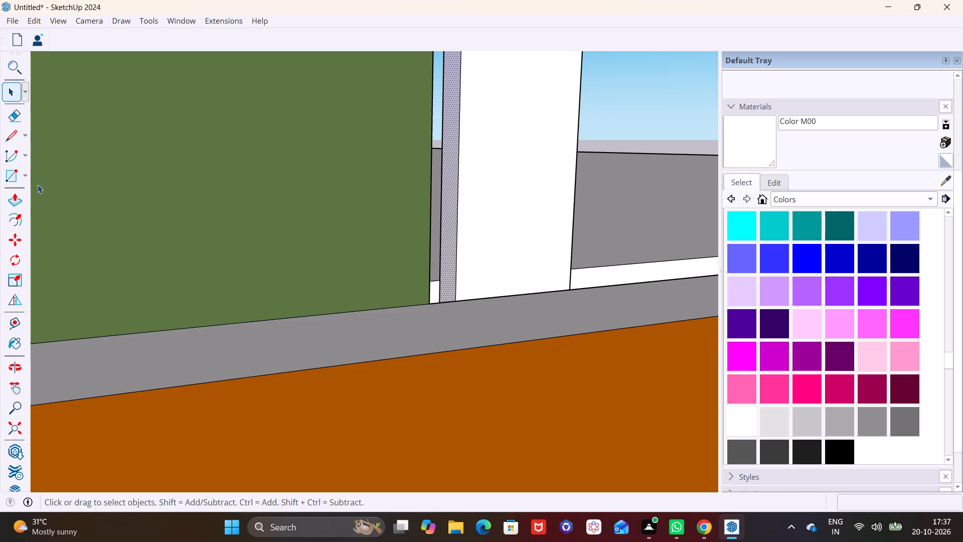
pyautogui.click(12, 200)
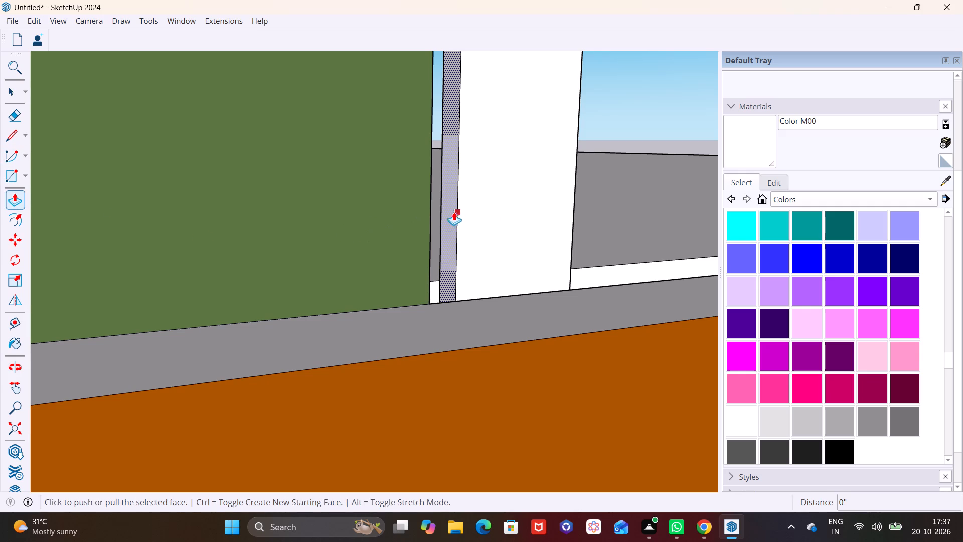
pyautogui.click(450, 212)
pyautogui.click(431, 217)
# Push/Pull the upright block's broad front face forward by about 2 15/16", to the green tower's front face.
pyautogui.scroll(-4, 473, 246)
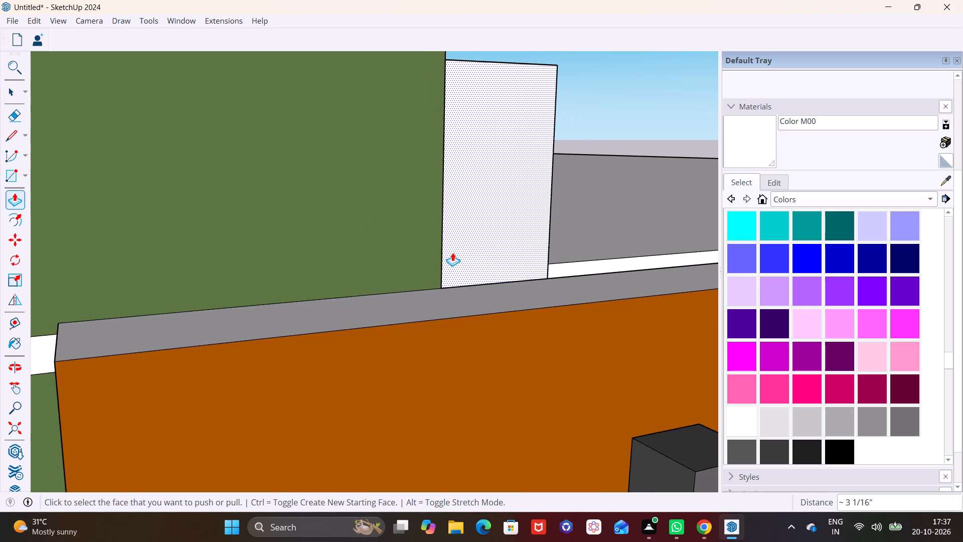
pyautogui.moveTo(449, 252); pyautogui.dragTo(243, 245, button='middle')
pyautogui.scroll(-5, 356, 229)
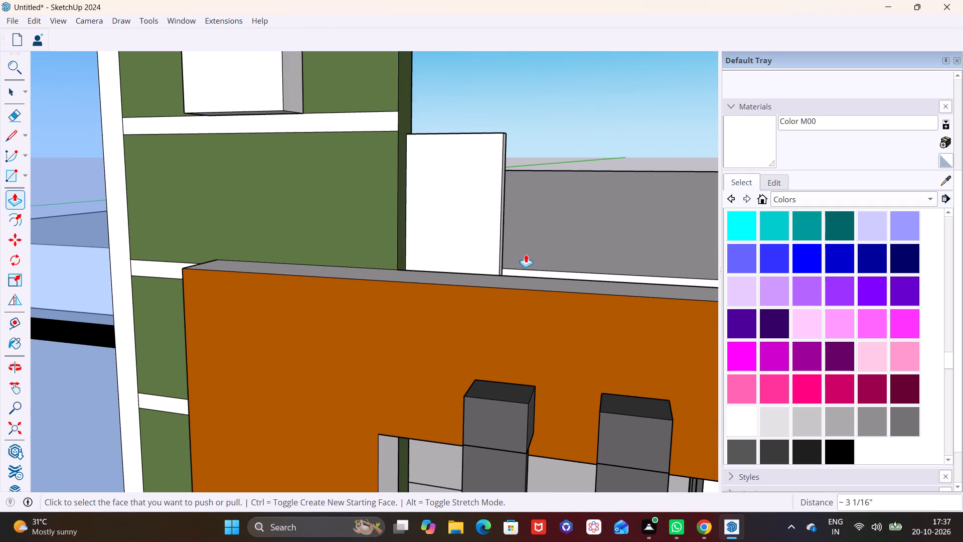
pyautogui.press('space')
pyautogui.click(532, 255)
pyautogui.moveTo(323, 222); pyautogui.dragTo(398, 210, button='middle')
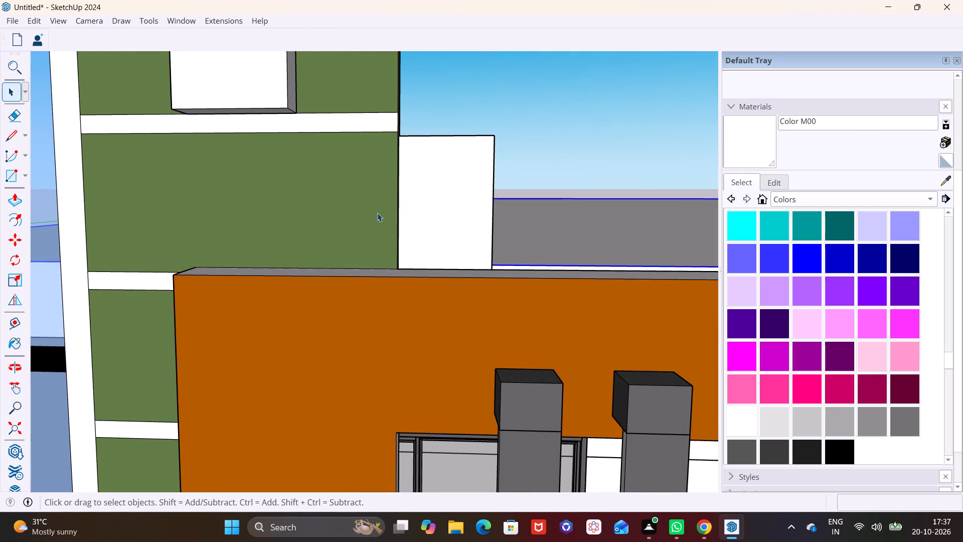
pyautogui.moveTo(416, 222); pyautogui.dragTo(74, 295, button='middle')
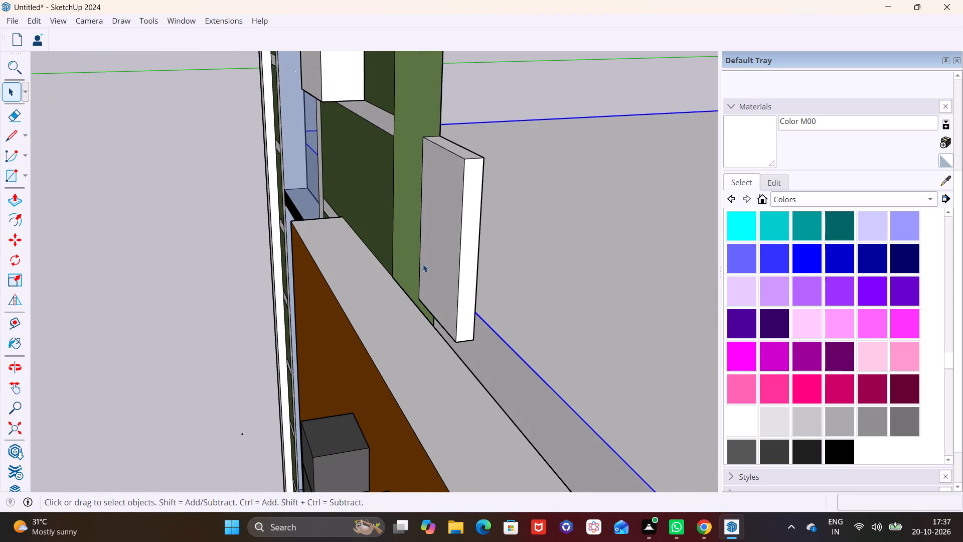
pyautogui.click(452, 257)
pyautogui.click(15, 194)
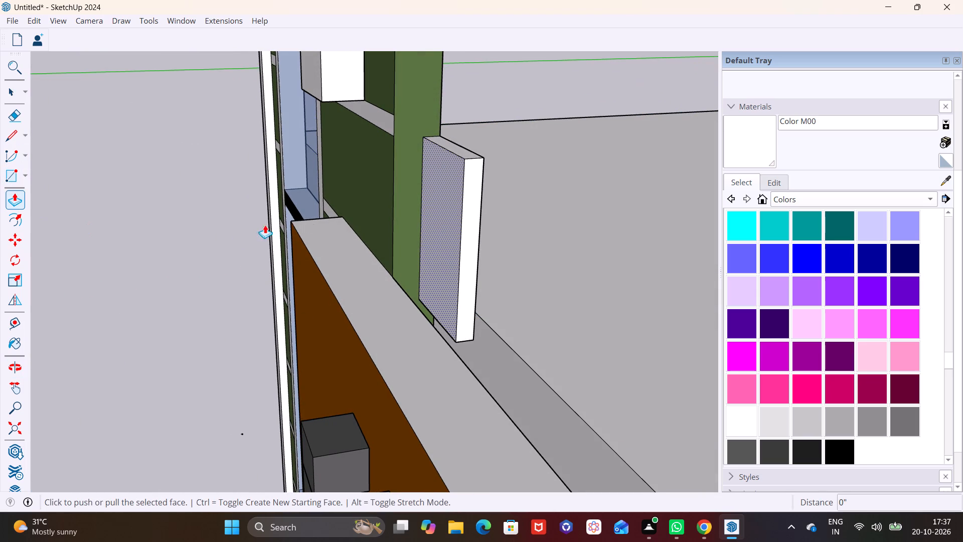
pyautogui.click(443, 214)
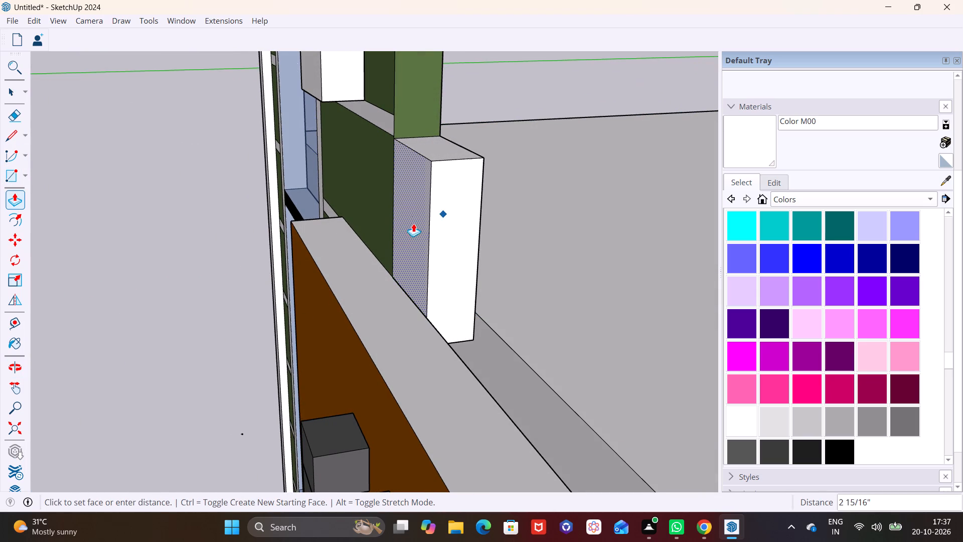
pyautogui.click(413, 223)
# Push/Pull the upright block's broad rear face on the roof side by 2 7/16".
pyautogui.moveTo(457, 234); pyautogui.dragTo(144, 247, button='middle')
pyautogui.press('space')
pyautogui.click(12, 97)
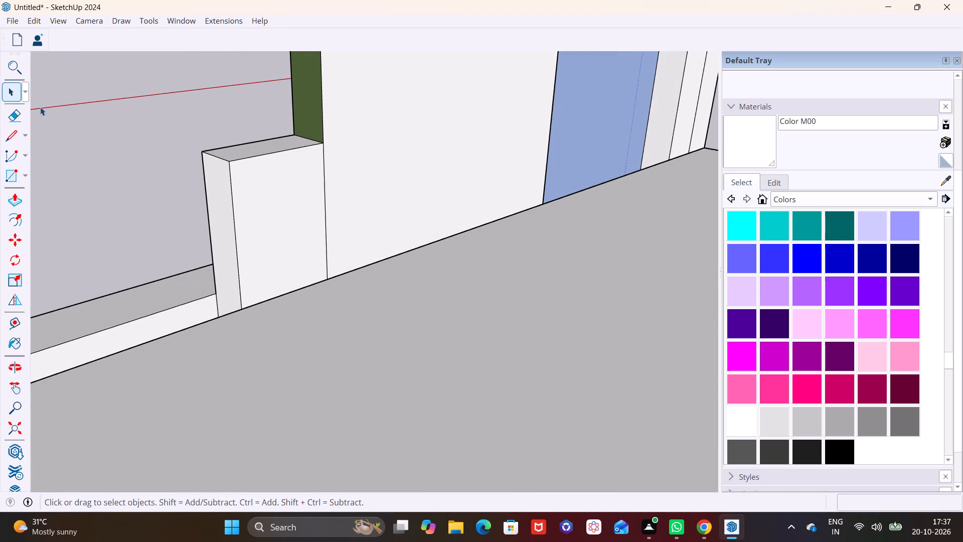
pyautogui.click(276, 189)
pyautogui.moveTo(9, 197); pyautogui.dragTo(23, 195)
pyautogui.click(276, 229)
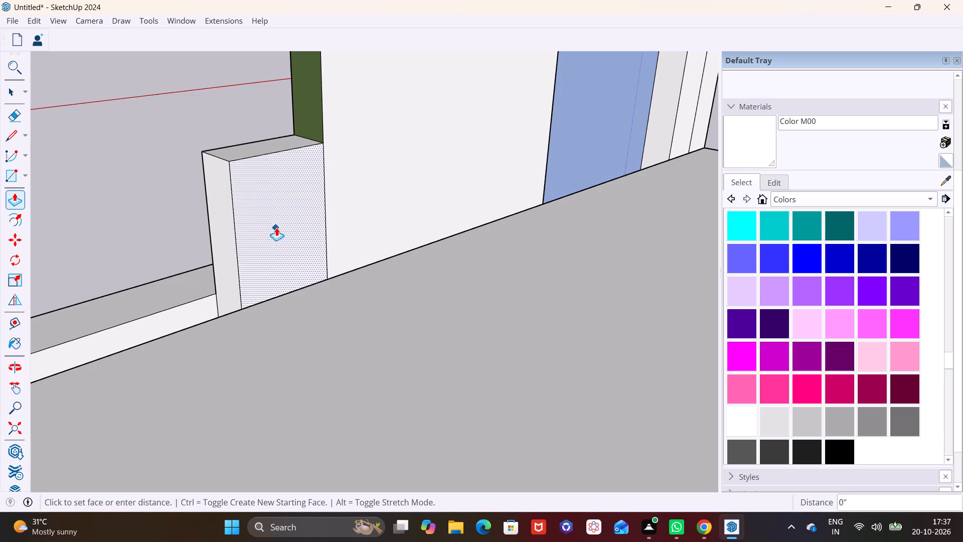
pyautogui.click(262, 219)
# Push/Pull the upright block's top face upward by about 6' 5 11/16" to form a tall column along the green tower.
pyautogui.moveTo(265, 244); pyautogui.dragTo(623, 306, button='middle')
pyautogui.scroll(-2, 519, 279)
pyautogui.moveTo(486, 302); pyautogui.dragTo(667, 261, button='middle')
pyautogui.keyDown('shift'); pyautogui.moveTo(555, 169); pyautogui.dragTo(276, 328, button='middle'); pyautogui.keyUp('shift')
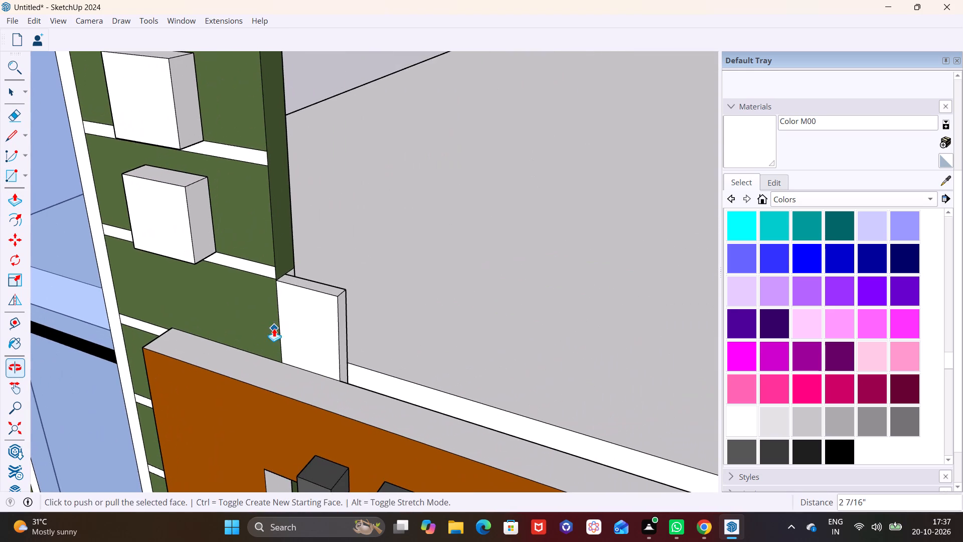
pyautogui.moveTo(318, 306); pyautogui.dragTo(320, 241, button='middle')
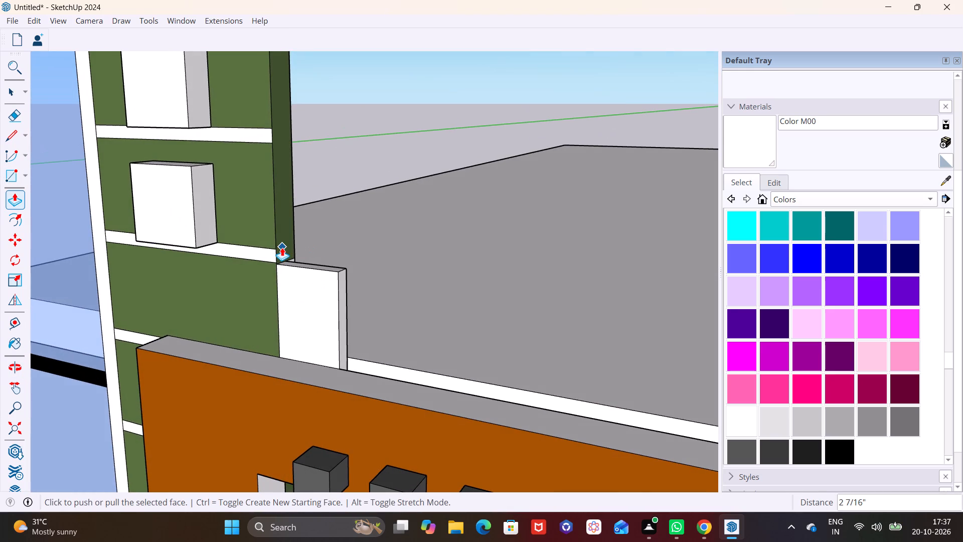
pyautogui.scroll(4, 274, 249)
pyautogui.moveTo(294, 270); pyautogui.dragTo(259, 307, button='middle')
pyautogui.press('space')
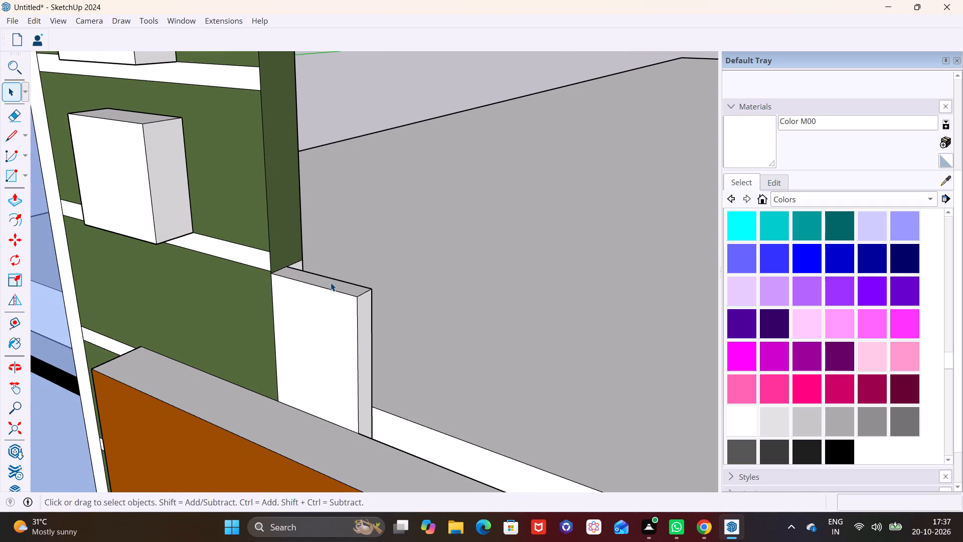
pyautogui.click(331, 283)
pyautogui.click(10, 199)
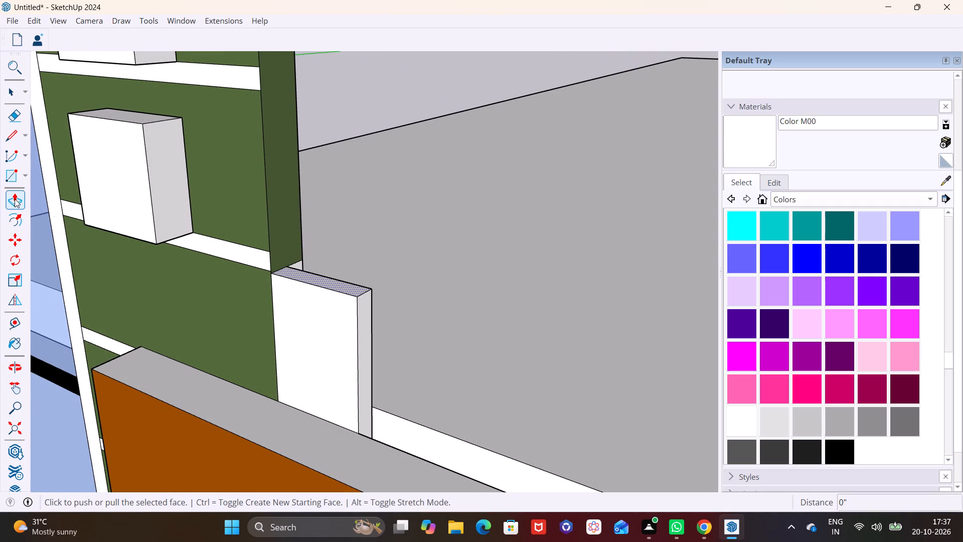
pyautogui.click(322, 279)
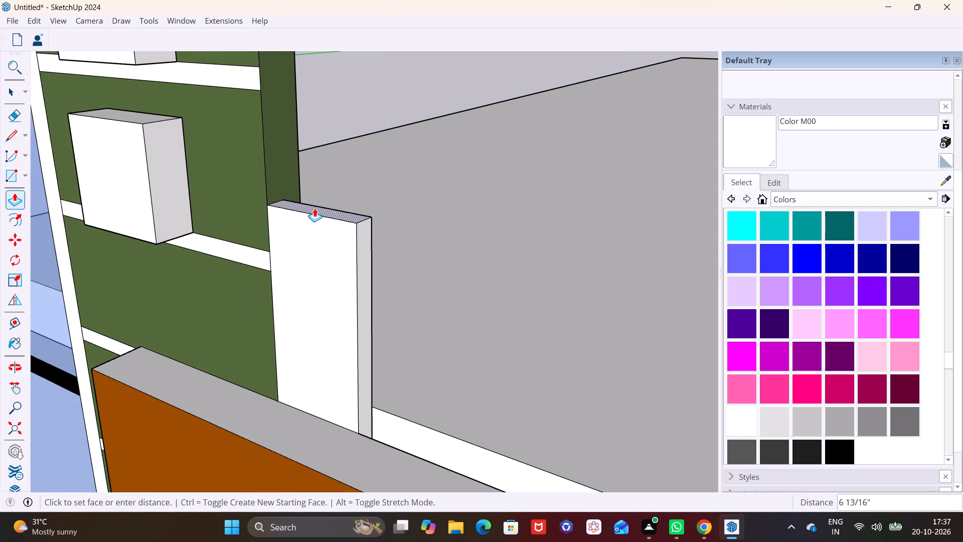
pyautogui.scroll(-10, 314, 208)
pyautogui.moveTo(323, 208); pyautogui.dragTo(286, 366, button='middle')
pyautogui.scroll(-2, 281, 218)
pyautogui.moveTo(281, 218); pyautogui.dragTo(392, 214, button='middle')
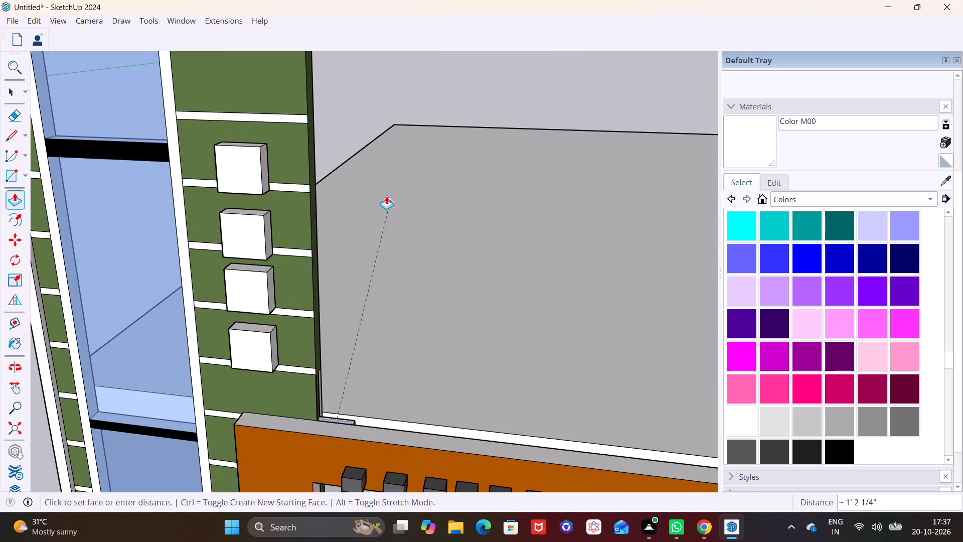
pyautogui.moveTo(312, 158); pyautogui.dragTo(308, 245, button='middle')
pyautogui.scroll(-5, 289, 209)
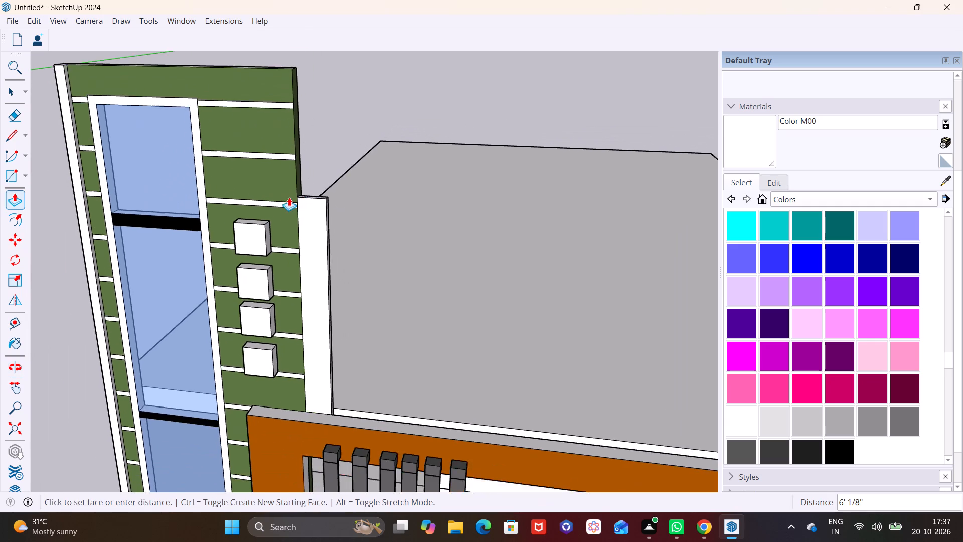
pyautogui.scroll(-1, 289, 197)
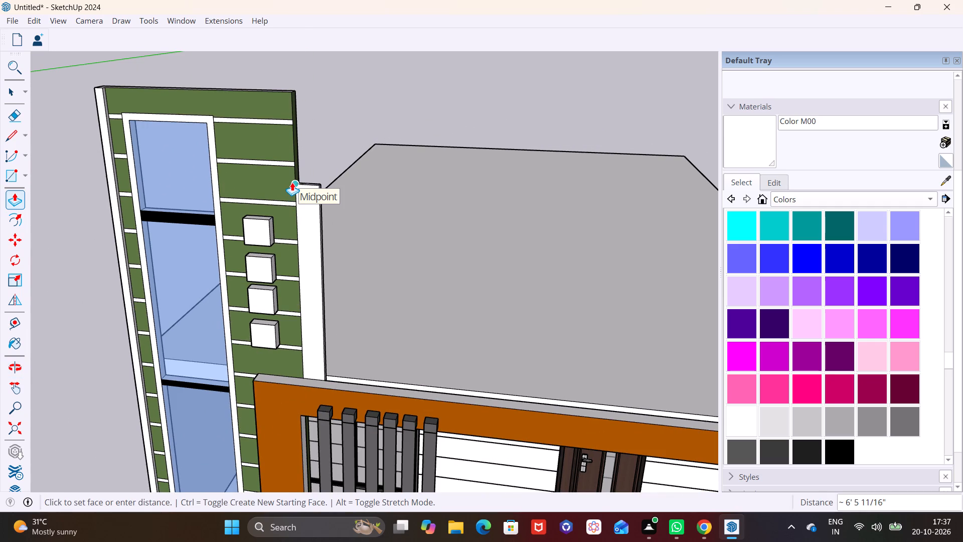
pyautogui.click(291, 182)
# Push/Pull the white column's long rear face backward by about 1 1/2" to thicken it.
pyautogui.moveTo(357, 259); pyautogui.dragTo(335, 257, button='middle')
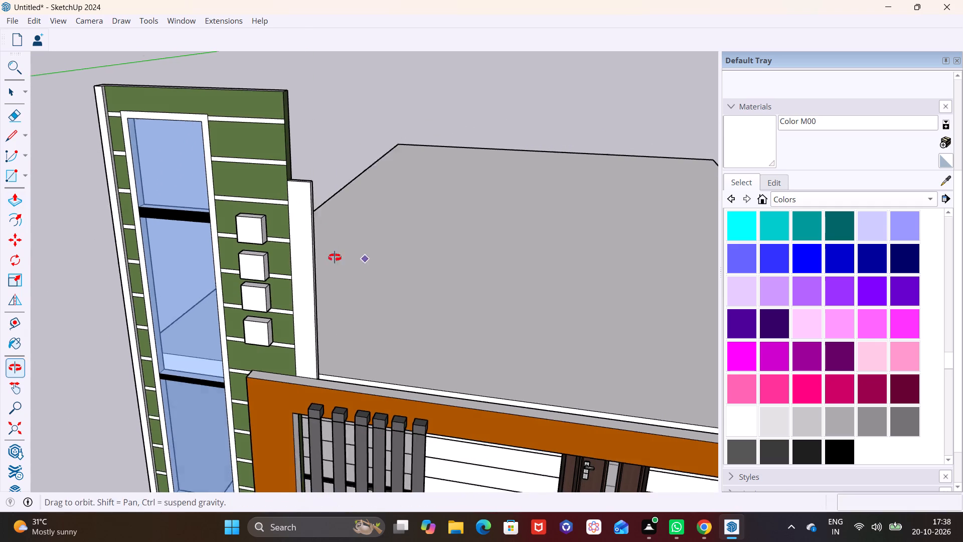
pyautogui.moveTo(335, 257); pyautogui.dragTo(273, 248, button='middle')
pyautogui.press('space')
pyautogui.scroll(6, 280, 253)
pyautogui.moveTo(289, 260); pyautogui.dragTo(59, 314, button='middle')
pyautogui.scroll(2, 220, 273)
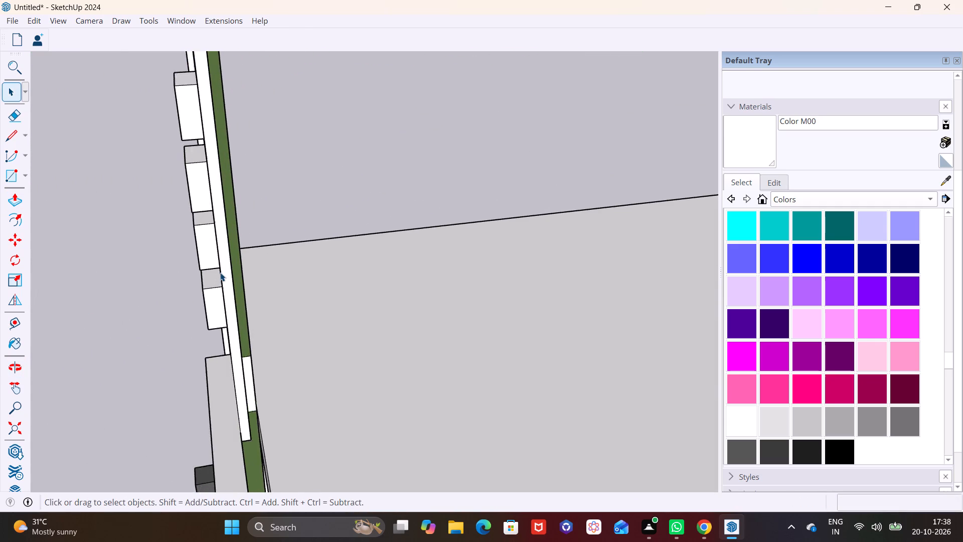
pyautogui.scroll(3, 220, 273)
pyautogui.moveTo(219, 273); pyautogui.dragTo(101, 272, button='middle')
pyautogui.click(159, 239)
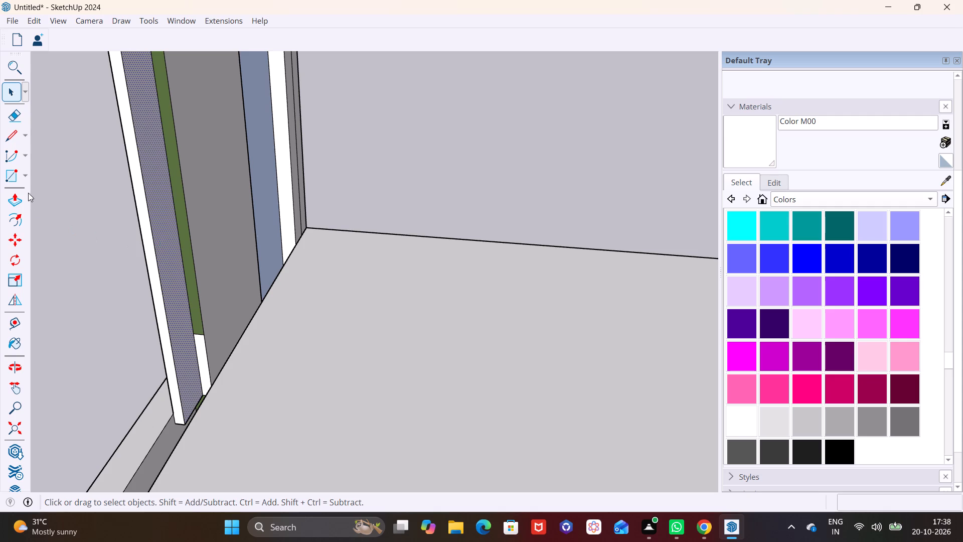
pyautogui.click(17, 197)
pyautogui.click(163, 234)
pyautogui.click(171, 233)
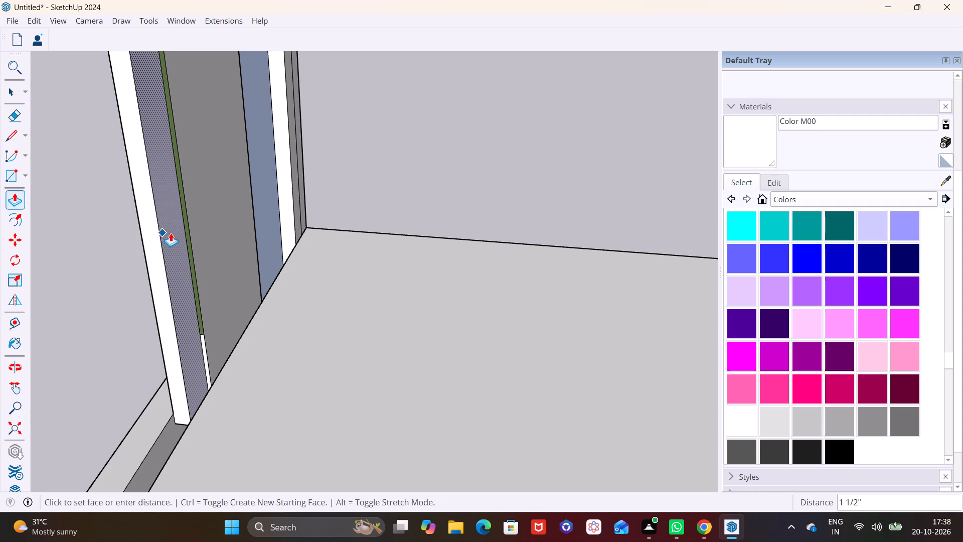
# Draw a horizontal line across the white column's outer side face, a short way below its top.
pyautogui.moveTo(202, 315); pyautogui.dragTo(452, 309, button='middle')
pyautogui.scroll(-5, 326, 299)
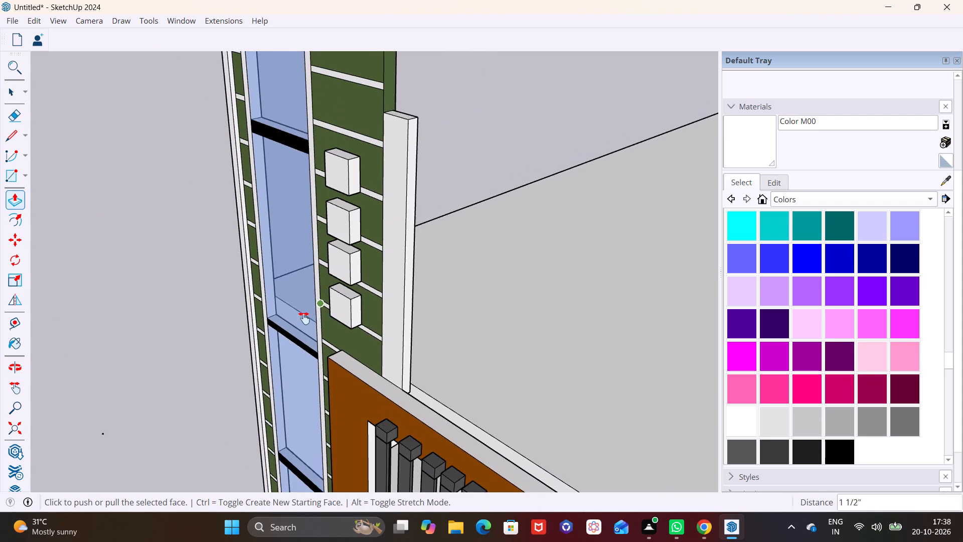
pyautogui.keyDown('shift'); pyautogui.moveTo(314, 311); pyautogui.dragTo(165, 535, button='middle'); pyautogui.keyUp('shift')
pyautogui.moveTo(180, 503); pyautogui.dragTo(181, 421, button='middle')
pyautogui.moveTo(222, 420); pyautogui.dragTo(234, 310, button='middle')
pyautogui.scroll(3, 233, 313)
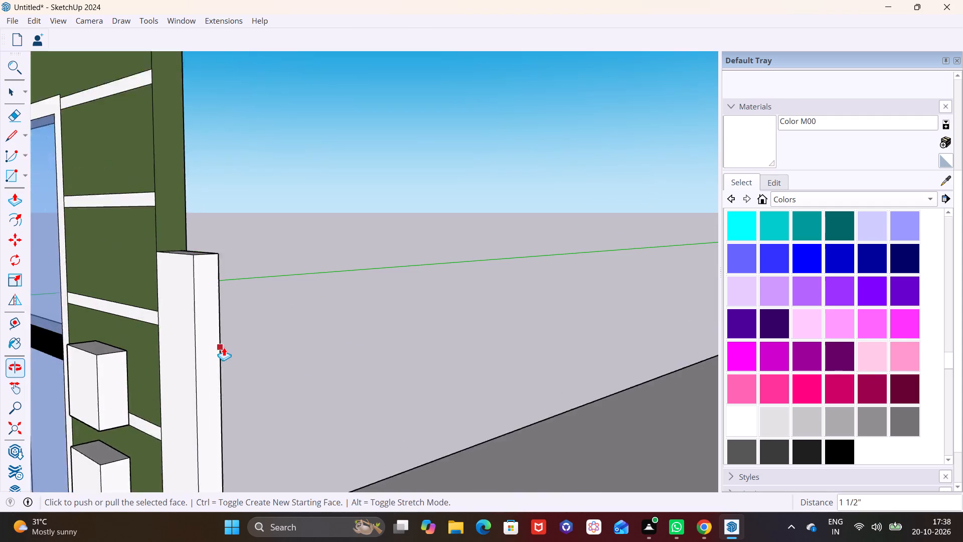
pyautogui.scroll(1, 224, 347)
pyautogui.scroll(-6, 208, 353)
pyautogui.keyDown('shift'); pyautogui.moveTo(227, 366); pyautogui.dragTo(227, 308, button='middle'); pyautogui.keyUp('shift')
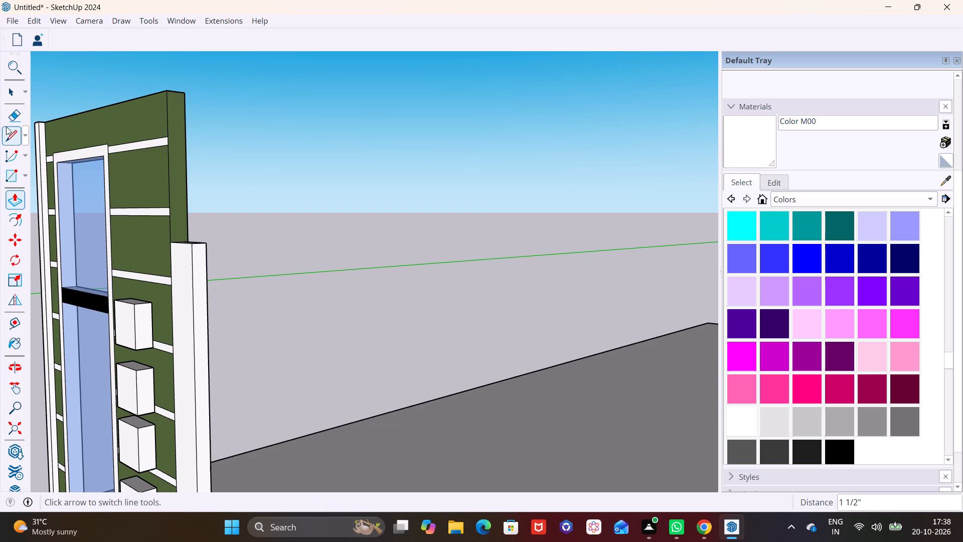
pyautogui.moveTo(5, 126); pyautogui.dragTo(11, 135)
pyautogui.click(9, 136)
pyautogui.scroll(2, 197, 331)
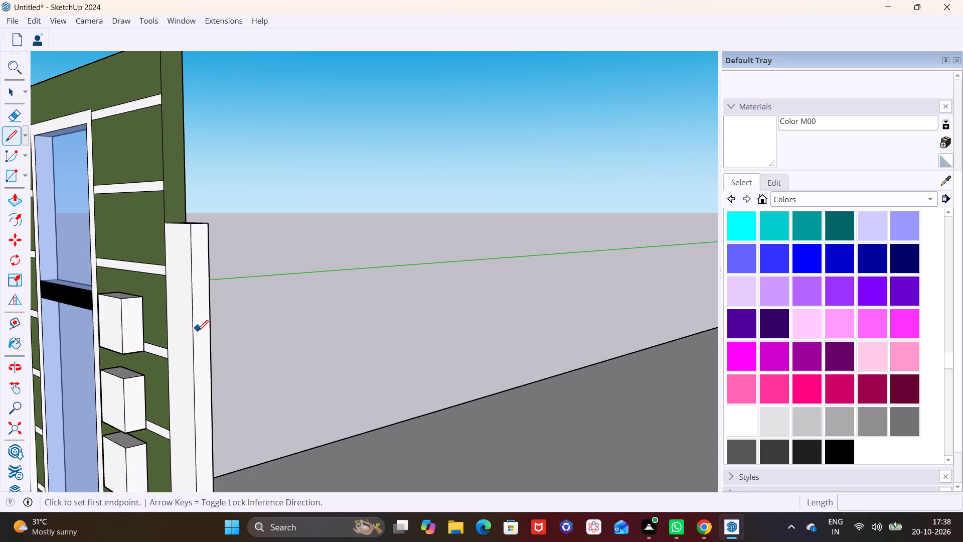
pyautogui.click(195, 338)
pyautogui.click(213, 338)
# Push/Pull the section above the line on the white column's outer side face by about 21' 3 3/4" to form a roof arm.
pyautogui.press('space')
pyautogui.click(205, 300)
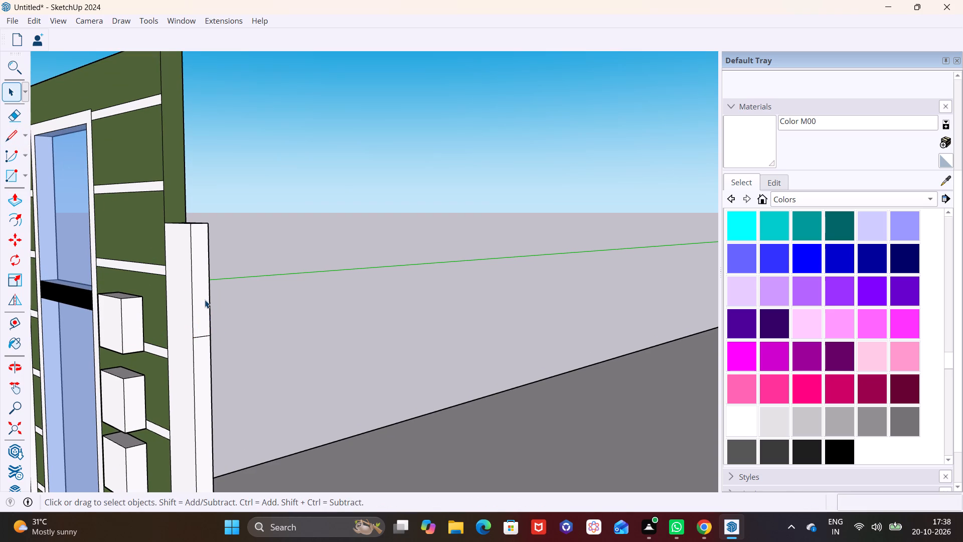
pyautogui.click(15, 197)
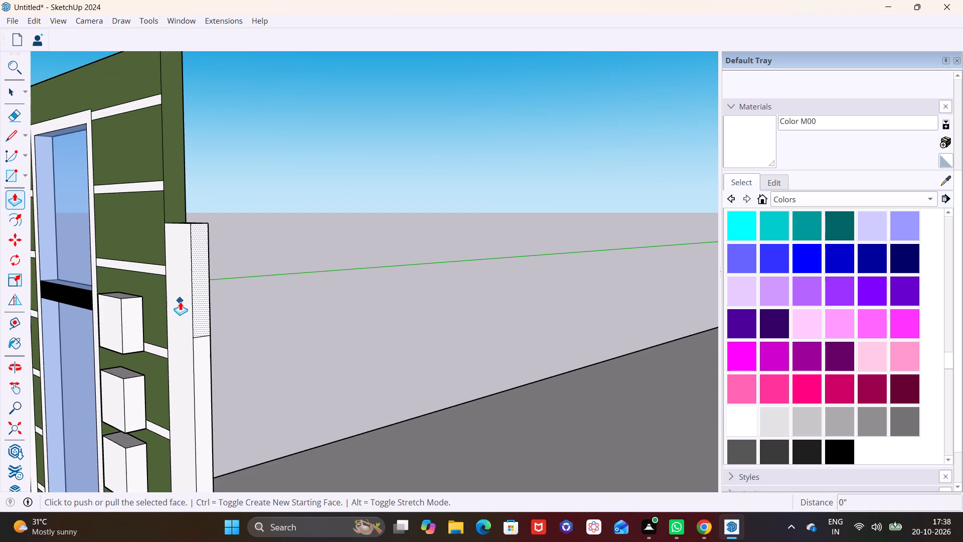
pyautogui.click(200, 286)
pyautogui.scroll(-10, 272, 313)
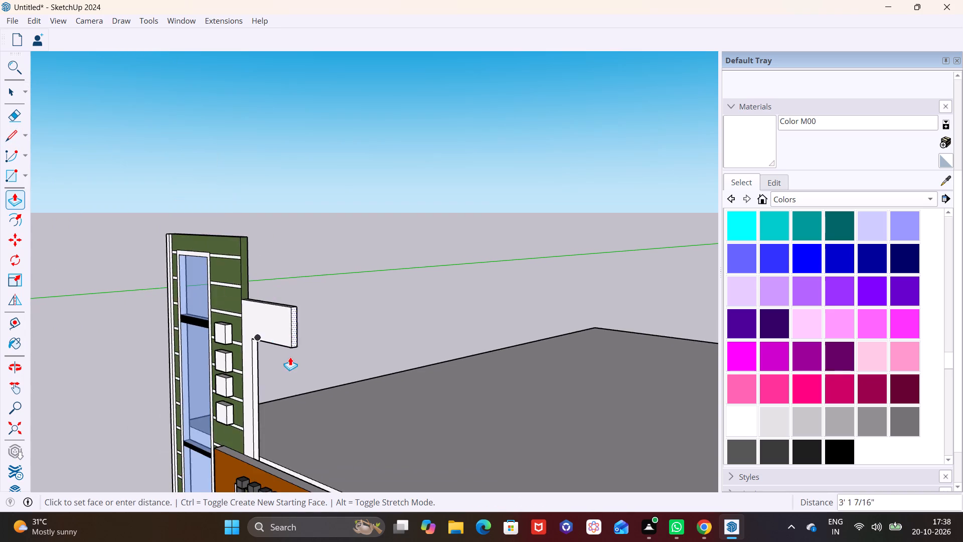
pyautogui.scroll(-4, 290, 357)
pyautogui.moveTo(292, 357); pyautogui.dragTo(511, 360, button='middle')
pyautogui.scroll(-1, 514, 359)
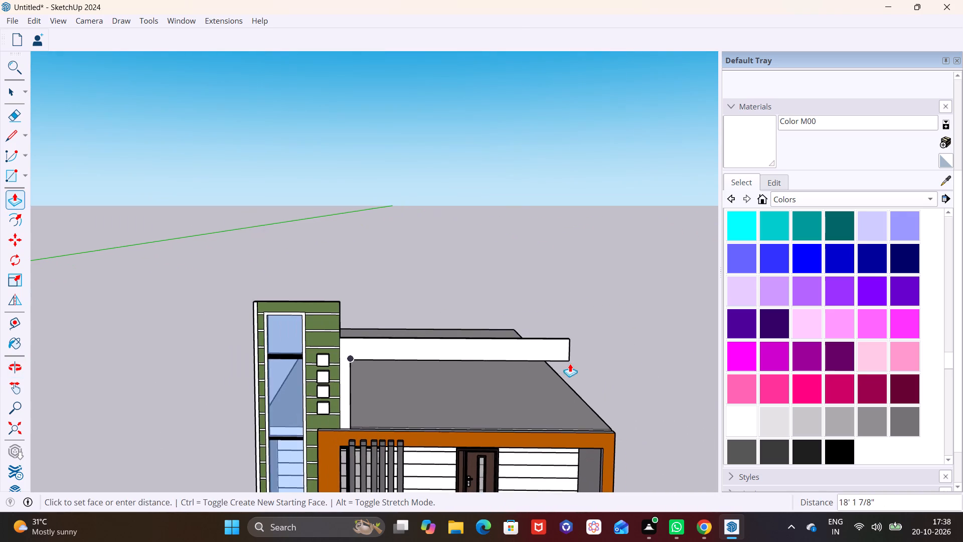
pyautogui.moveTo(570, 363); pyautogui.dragTo(369, 363, button='middle')
pyautogui.click(426, 363)
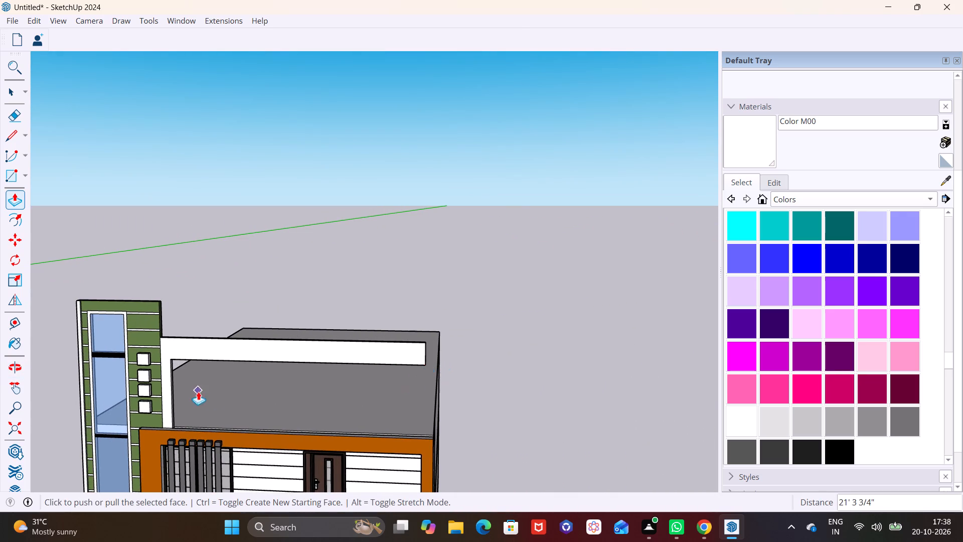
# Push/Pull the white column's narrow side face below the arm outward by about 1' 8 3/16" to widen the column.
pyautogui.scroll(4, 201, 390)
pyautogui.moveTo(258, 385); pyautogui.dragTo(152, 398, button='middle')
pyautogui.keyDown('shift'); pyautogui.moveTo(165, 377); pyautogui.dragTo(253, 315, button='middle'); pyautogui.keyUp('shift')
pyautogui.keyDown('shift'); pyautogui.scroll(1, 253, 315); pyautogui.keyUp('shift')
pyautogui.scroll(2, 260, 325)
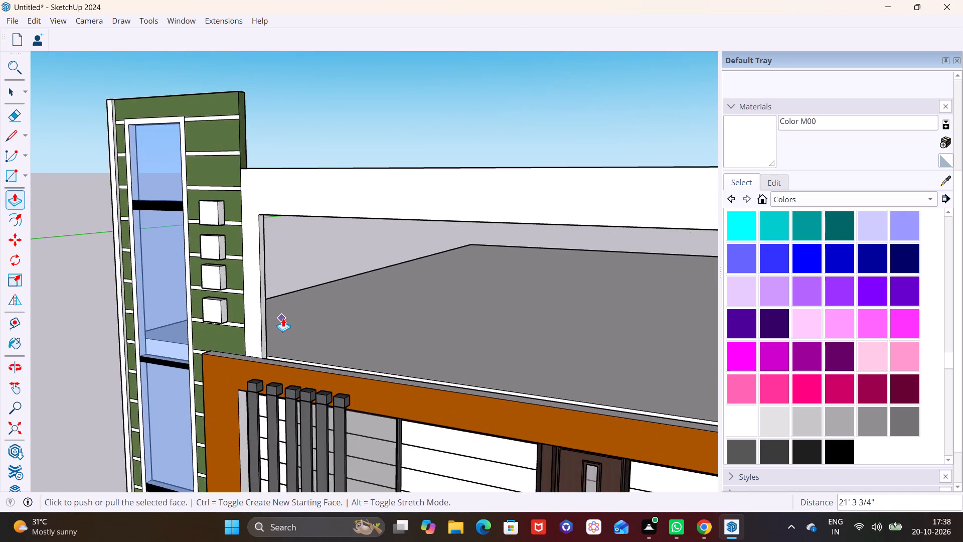
pyautogui.scroll(7, 283, 318)
pyautogui.moveTo(249, 308); pyautogui.dragTo(241, 307, button='middle')
pyautogui.press('space')
pyautogui.click(225, 303)
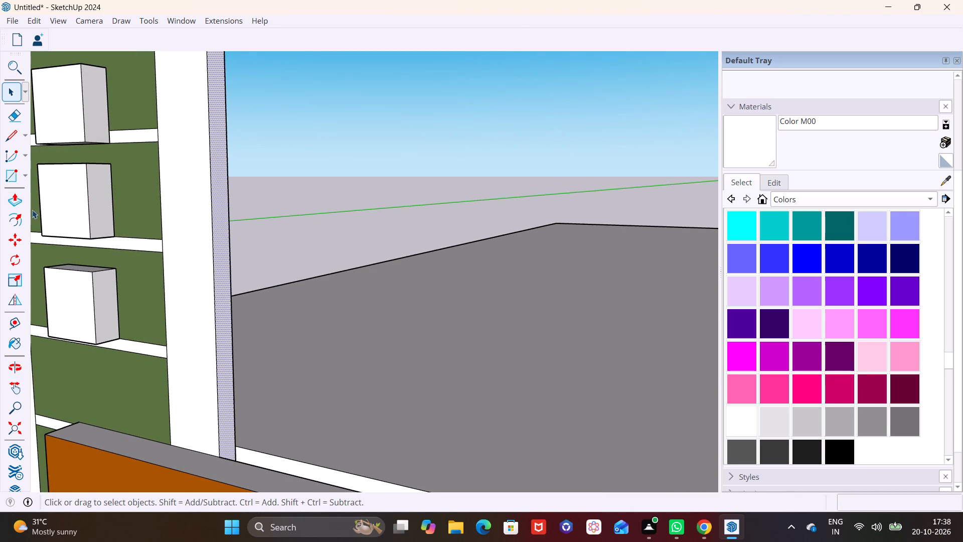
pyautogui.click(15, 194)
pyautogui.click(226, 322)
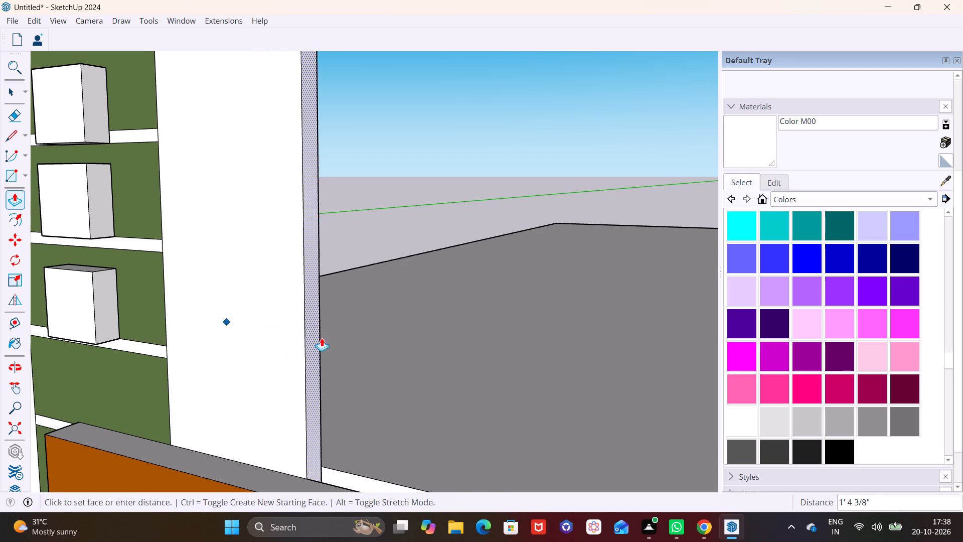
pyautogui.click(337, 339)
# Push/Pull the same column side face below the arm outward by another 2' 3 15/16".
pyautogui.scroll(-10, 331, 353)
pyautogui.keyDown('shift'); pyautogui.moveTo(348, 349); pyautogui.dragTo(231, 364, button='middle'); pyautogui.keyUp('shift')
pyautogui.keyDown('shift'); pyautogui.scroll(-1, 332, 349); pyautogui.keyUp('shift')
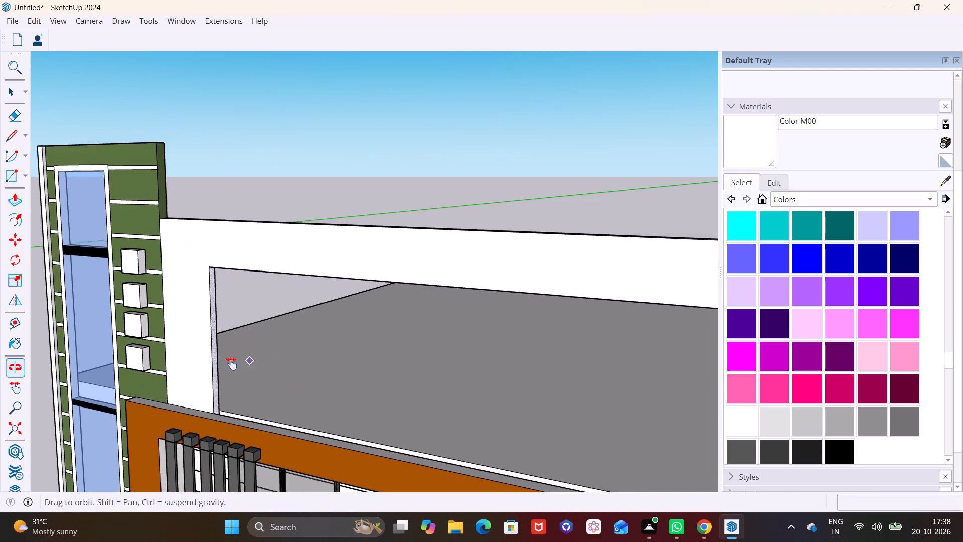
pyautogui.keyDown('shift'); pyautogui.moveTo(231, 364); pyautogui.dragTo(98, 418, button='middle'); pyautogui.keyUp('shift')
pyautogui.moveTo(214, 370); pyautogui.dragTo(296, 281, button='middle')
pyautogui.scroll(-6, 302, 279)
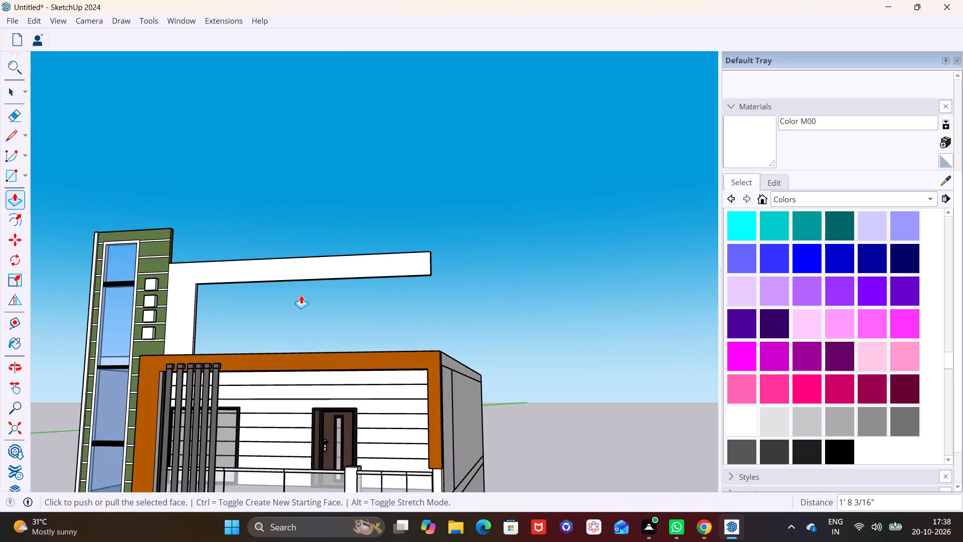
pyautogui.scroll(3, 249, 276)
pyautogui.moveTo(160, 341); pyautogui.dragTo(61, 413, button='middle')
pyautogui.scroll(6, 217, 345)
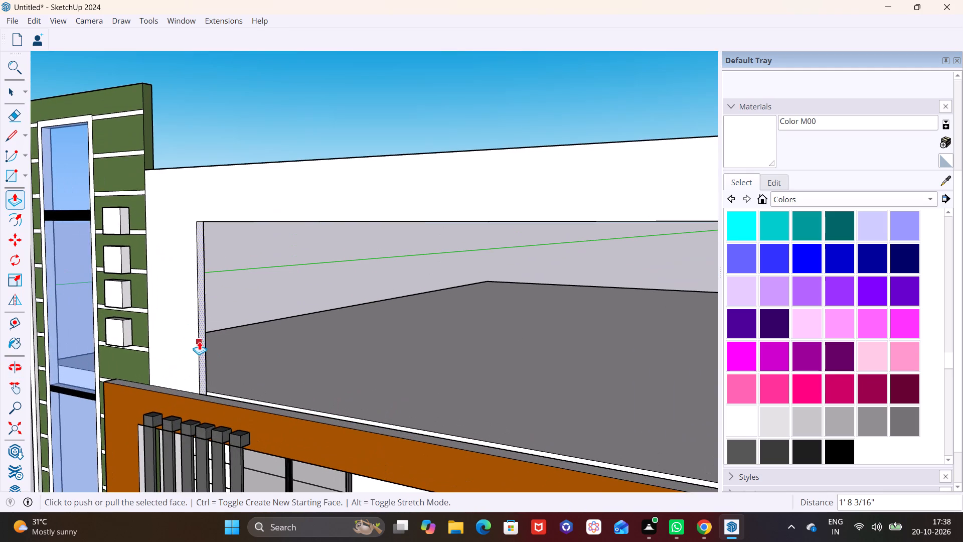
pyautogui.click(202, 340)
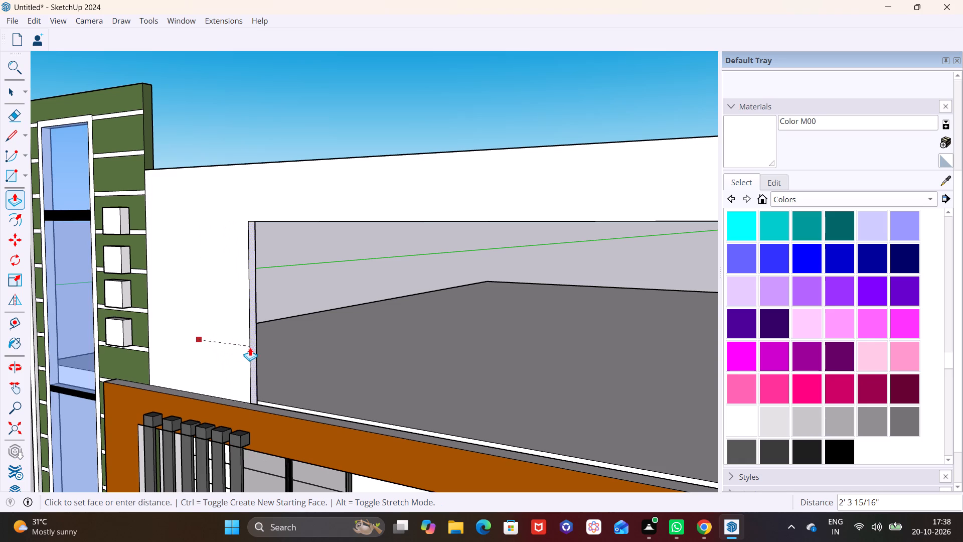
pyautogui.click(250, 347)
# Push/Pull the column's side face below the arm back toward the green tower by about 1' 2 3/4".
pyautogui.scroll(-6, 292, 362)
pyautogui.moveTo(319, 372); pyautogui.dragTo(630, 374, button='middle')
pyautogui.scroll(-3, 553, 358)
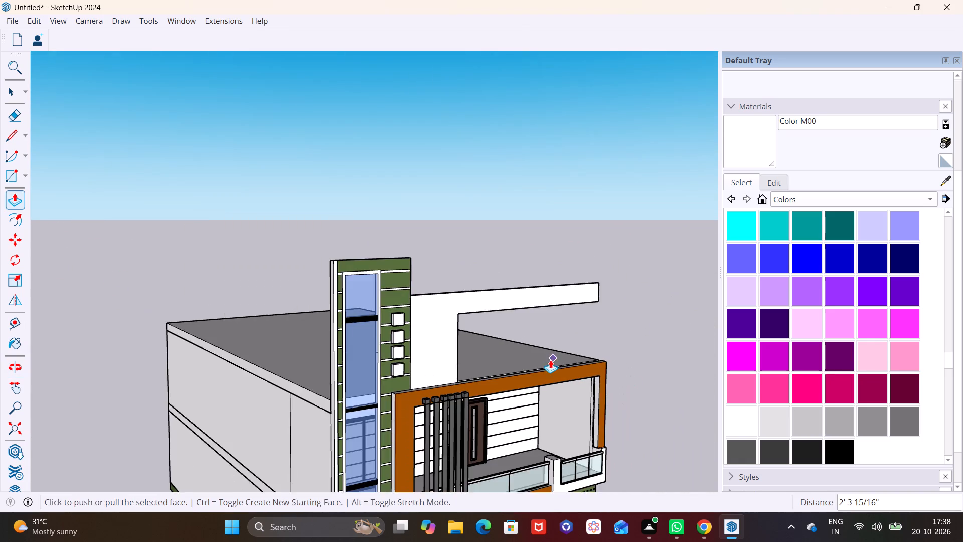
pyautogui.moveTo(505, 359); pyautogui.dragTo(348, 339, button='middle')
pyautogui.keyDown('shift'); pyautogui.moveTo(370, 336); pyautogui.dragTo(187, 333, button='middle'); pyautogui.keyUp('shift')
pyautogui.scroll(3, 255, 368)
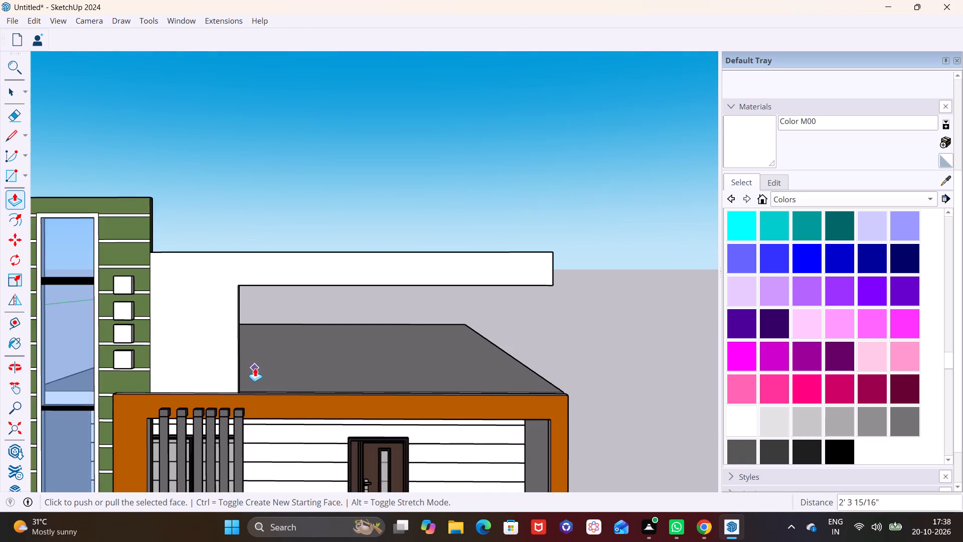
pyautogui.scroll(3, 255, 368)
pyautogui.moveTo(216, 372); pyautogui.dragTo(104, 380, button='middle')
pyautogui.scroll(2, 290, 349)
pyautogui.moveTo(290, 349); pyautogui.dragTo(246, 349, button='middle')
pyautogui.click(244, 339)
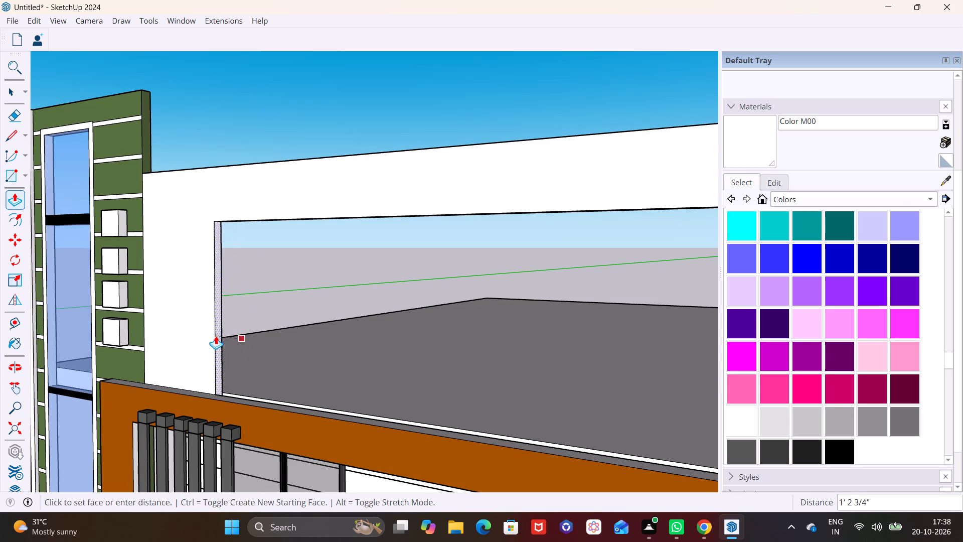
pyautogui.click(216, 336)
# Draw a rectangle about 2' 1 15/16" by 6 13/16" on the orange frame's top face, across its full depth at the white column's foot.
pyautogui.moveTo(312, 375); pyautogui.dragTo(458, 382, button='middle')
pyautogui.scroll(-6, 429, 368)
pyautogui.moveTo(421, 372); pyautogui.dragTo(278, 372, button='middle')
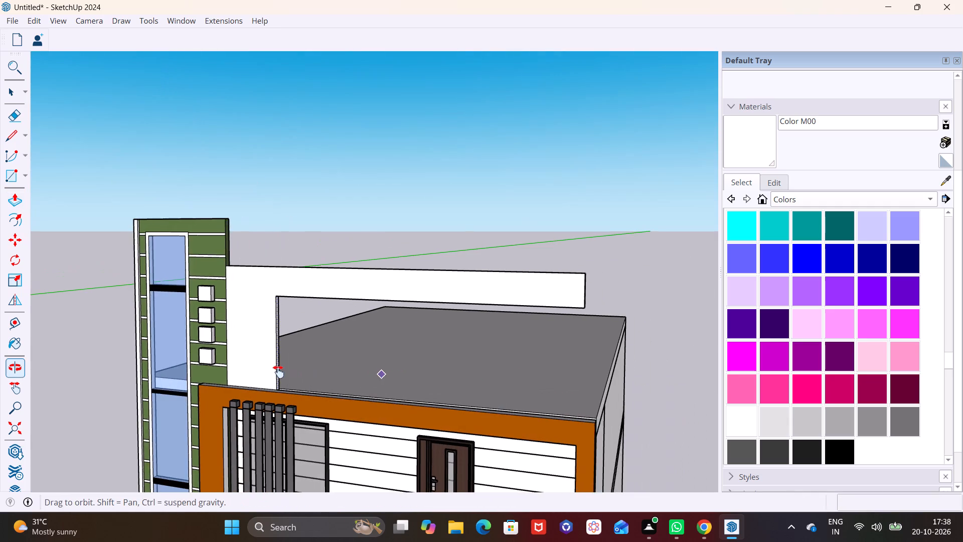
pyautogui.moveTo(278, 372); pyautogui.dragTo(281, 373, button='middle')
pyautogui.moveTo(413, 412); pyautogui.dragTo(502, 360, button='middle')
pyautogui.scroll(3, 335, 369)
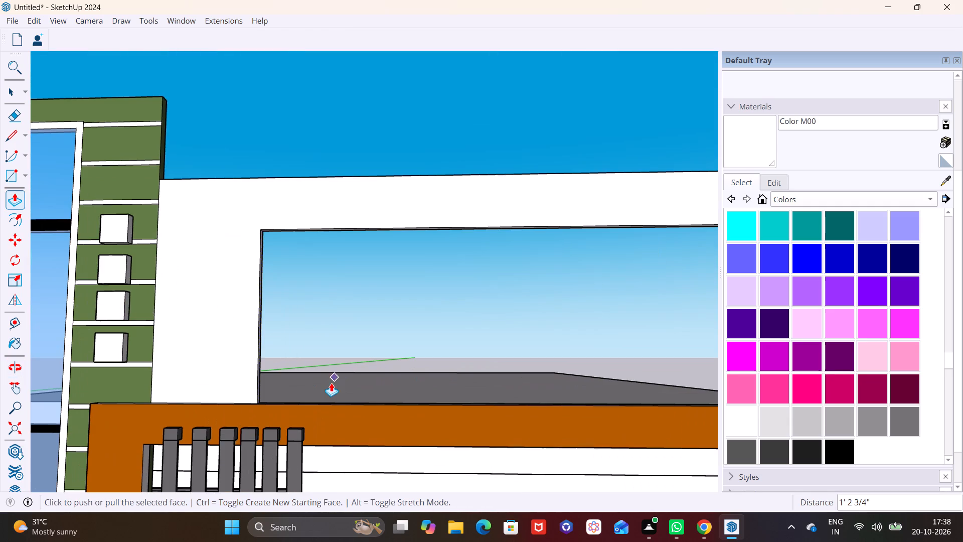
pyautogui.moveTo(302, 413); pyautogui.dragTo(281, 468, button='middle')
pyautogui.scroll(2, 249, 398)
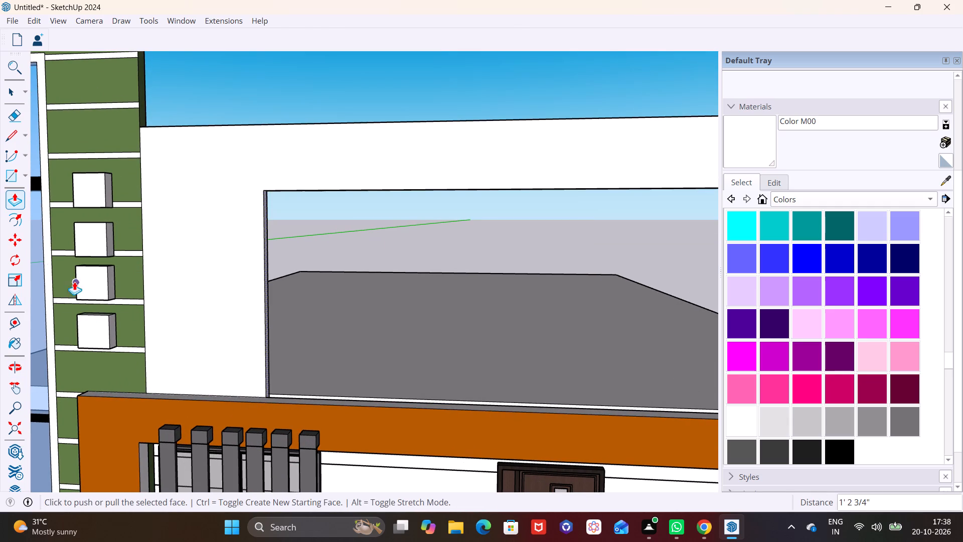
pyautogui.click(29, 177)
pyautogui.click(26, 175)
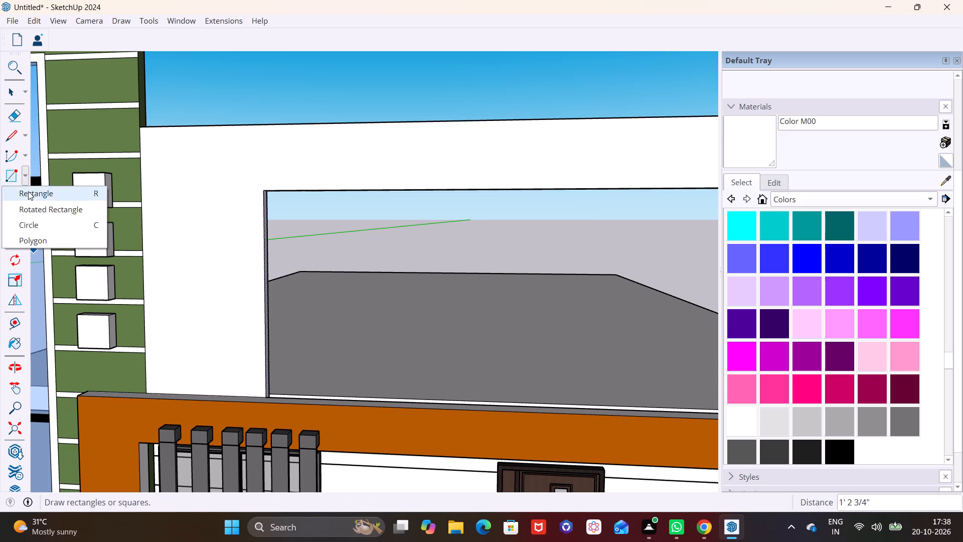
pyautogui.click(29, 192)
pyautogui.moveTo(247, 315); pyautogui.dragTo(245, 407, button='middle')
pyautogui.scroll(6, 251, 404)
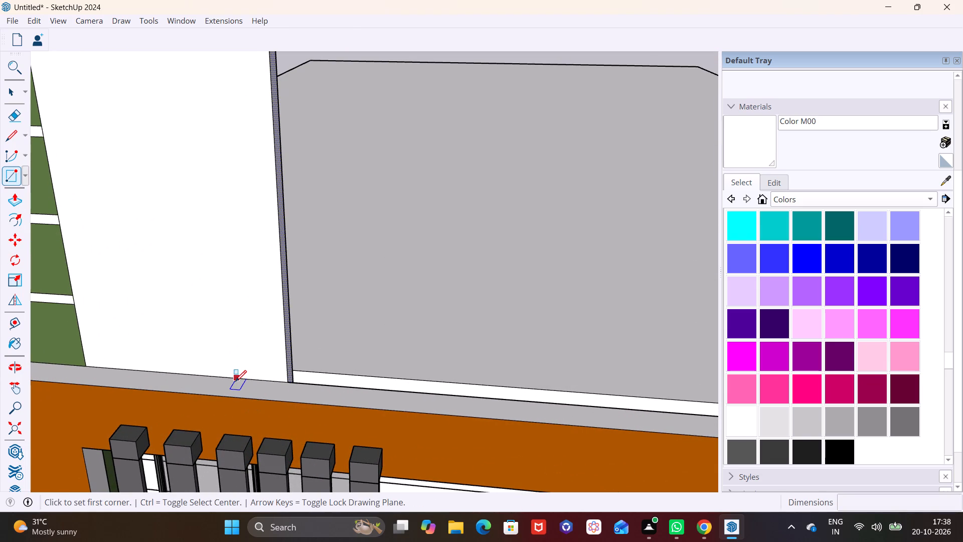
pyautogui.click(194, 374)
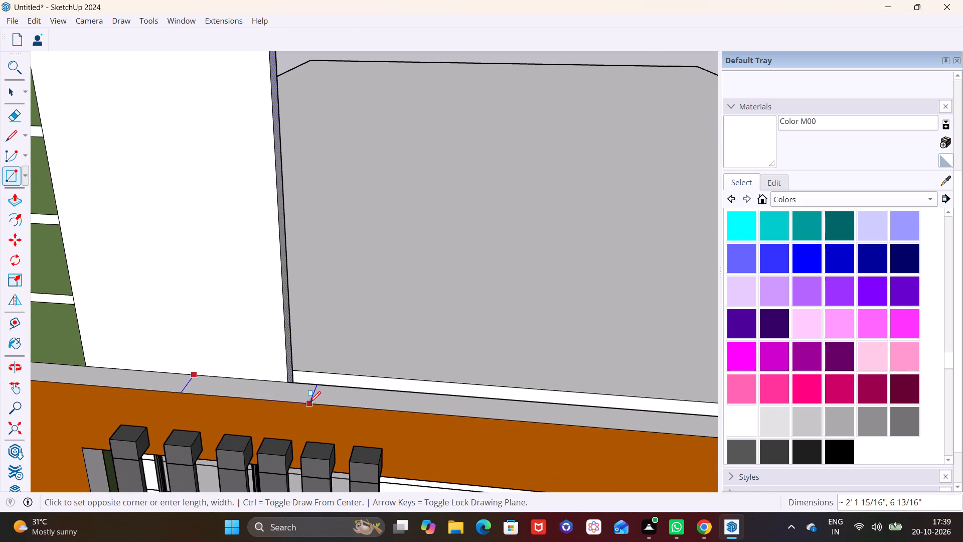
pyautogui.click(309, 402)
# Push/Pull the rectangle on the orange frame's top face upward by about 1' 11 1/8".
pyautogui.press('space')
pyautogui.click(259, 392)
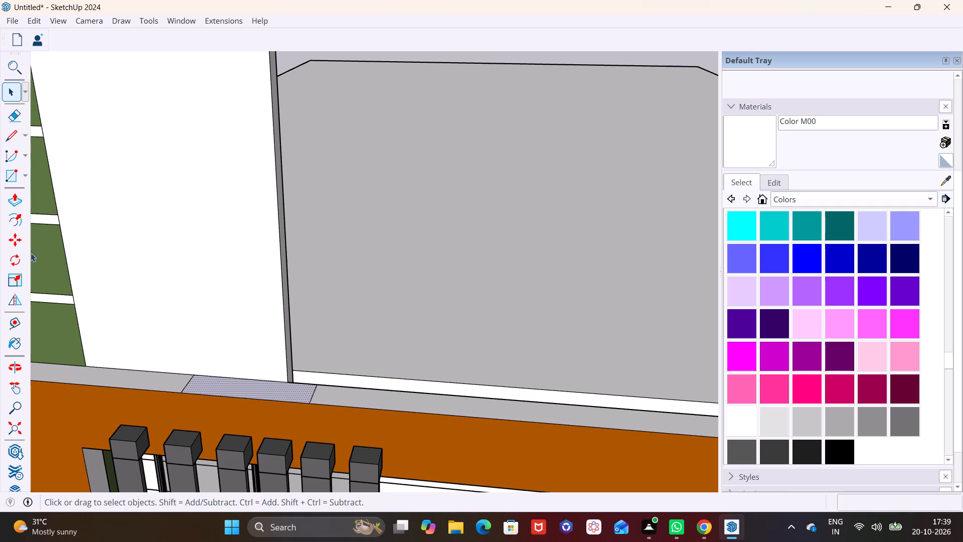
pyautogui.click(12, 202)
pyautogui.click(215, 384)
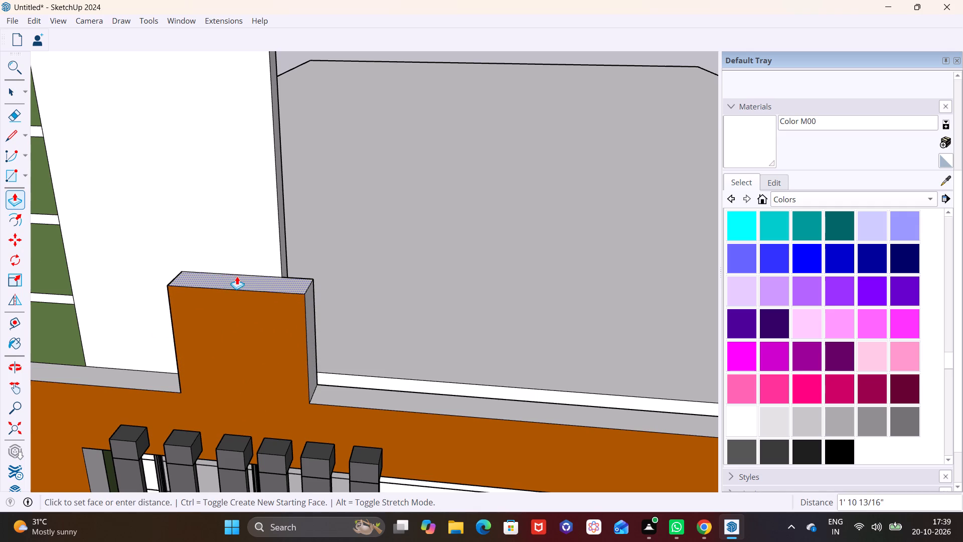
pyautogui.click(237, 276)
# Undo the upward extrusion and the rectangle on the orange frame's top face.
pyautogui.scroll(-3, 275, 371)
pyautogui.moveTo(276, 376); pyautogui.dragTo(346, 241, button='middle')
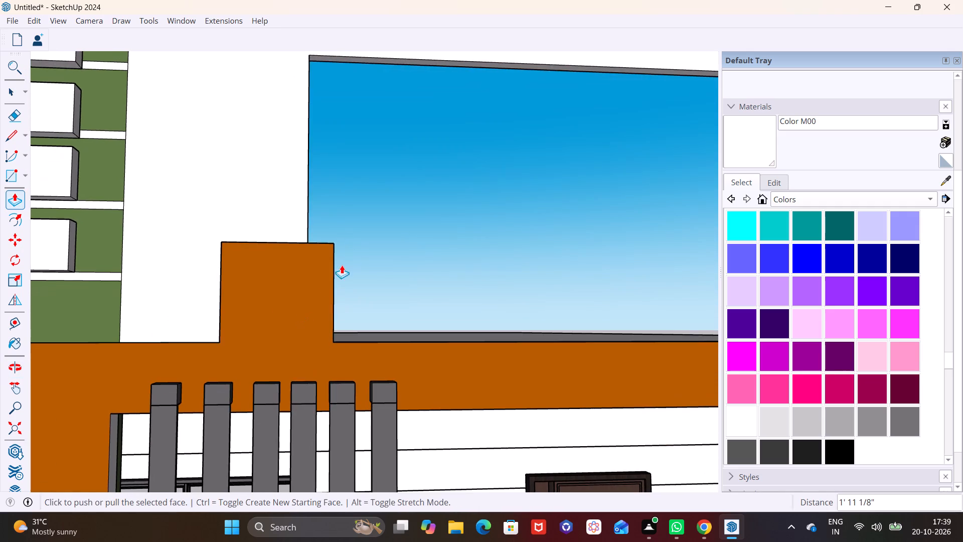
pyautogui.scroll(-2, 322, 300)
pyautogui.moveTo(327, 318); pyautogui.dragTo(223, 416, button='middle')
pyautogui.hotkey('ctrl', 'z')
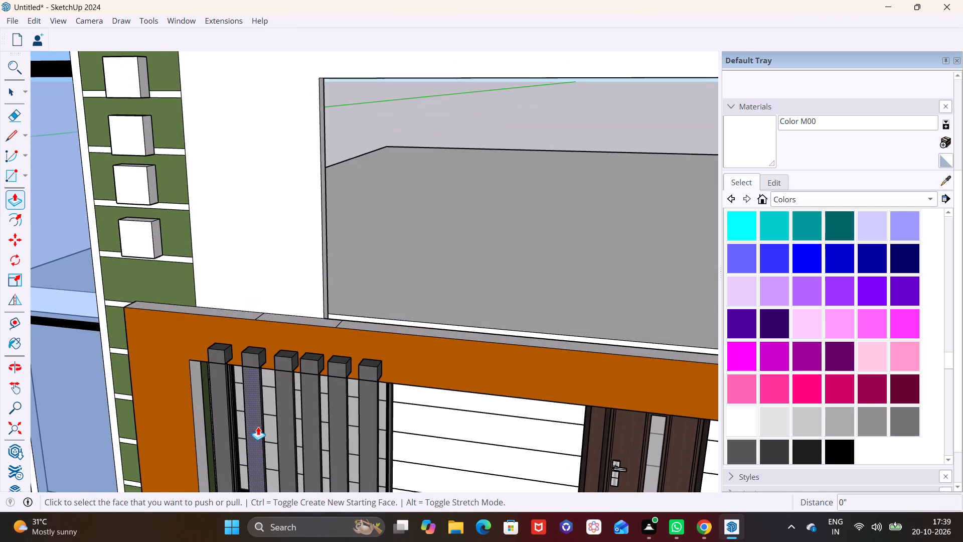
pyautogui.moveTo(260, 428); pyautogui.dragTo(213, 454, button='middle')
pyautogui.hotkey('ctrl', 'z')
# Draw a smaller rectangle inside the orange frame's top face, in front of the white column's foot.
pyautogui.scroll(3, 268, 404)
pyautogui.moveTo(272, 363); pyautogui.dragTo(272, 384, button='middle')
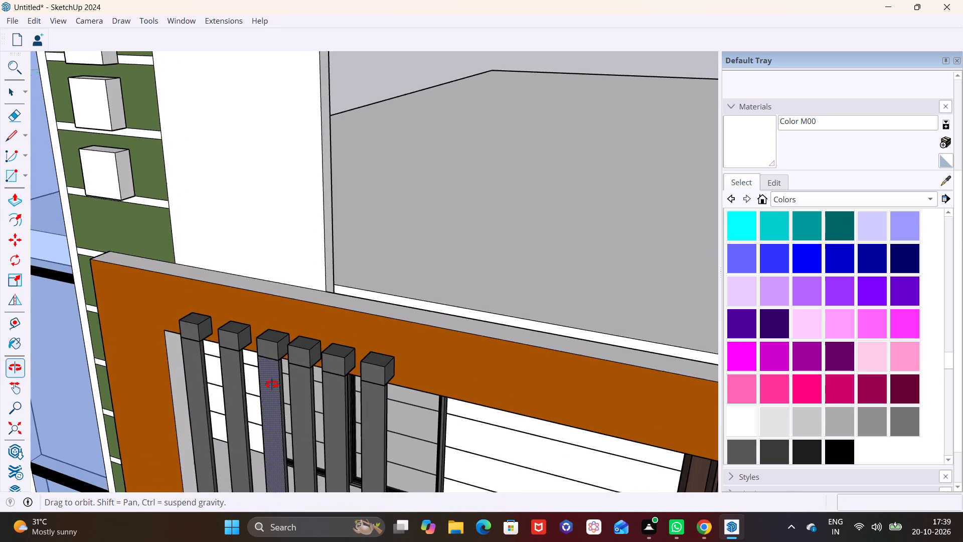
pyautogui.moveTo(272, 384); pyautogui.dragTo(270, 423, button='middle')
pyautogui.click(26, 181)
pyautogui.click(31, 192)
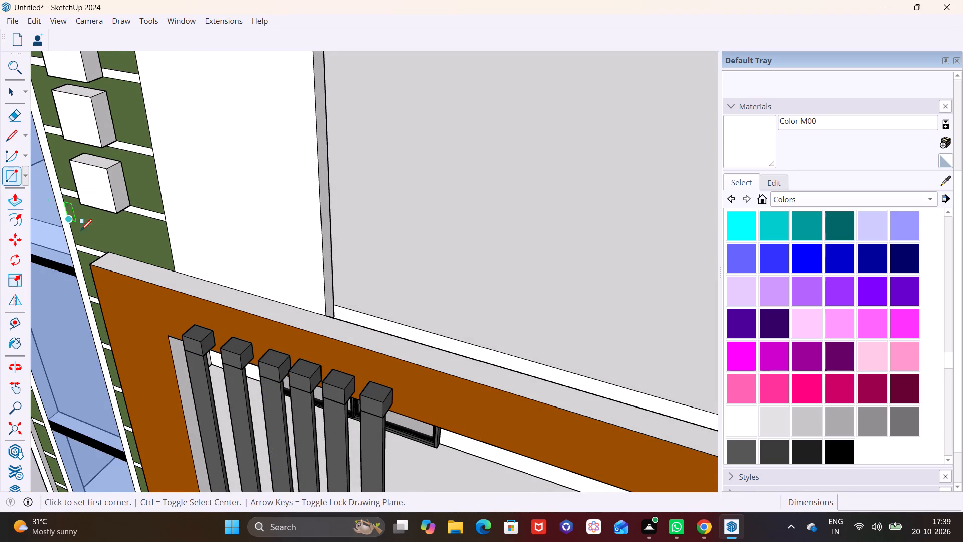
pyautogui.scroll(4, 307, 312)
pyautogui.click(242, 297)
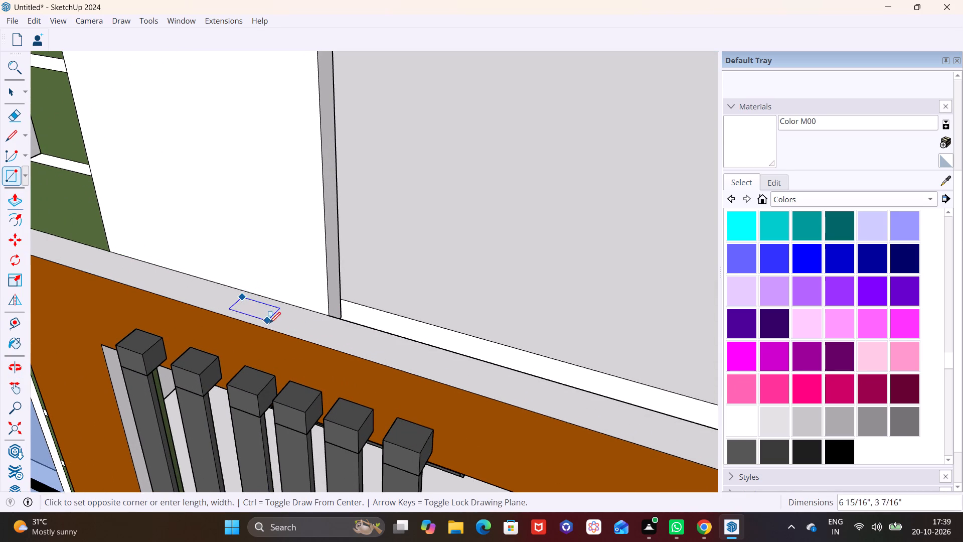
pyautogui.click(291, 327)
# Push/Pull the small rectangle on the orange frame upward by about 3' 10" to form an upright white block.
pyautogui.press('space')
pyautogui.click(270, 311)
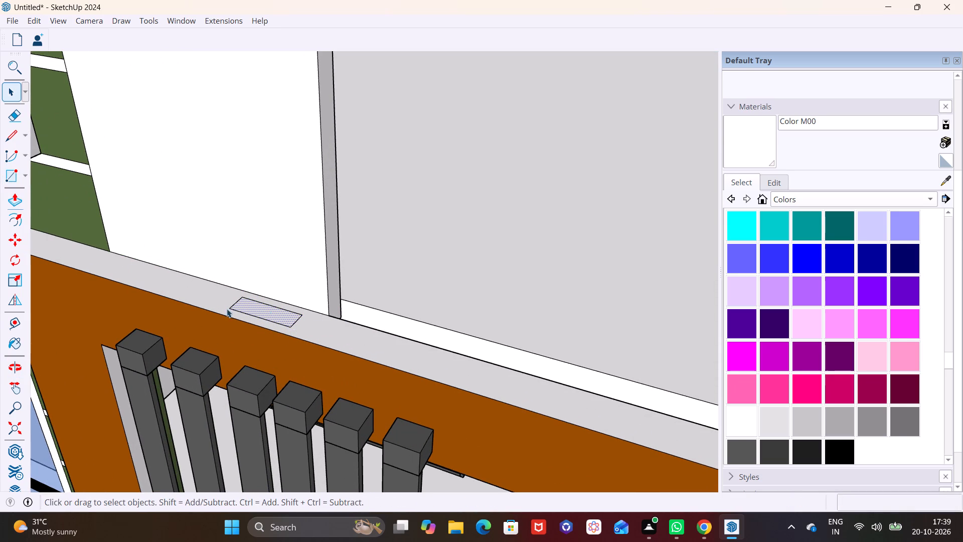
pyautogui.click(13, 197)
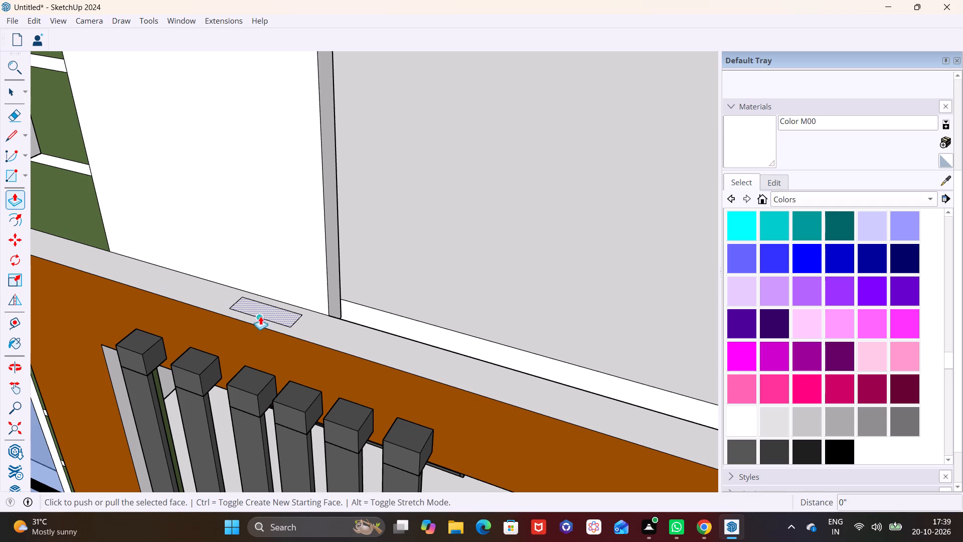
pyautogui.click(263, 313)
pyautogui.click(271, 313)
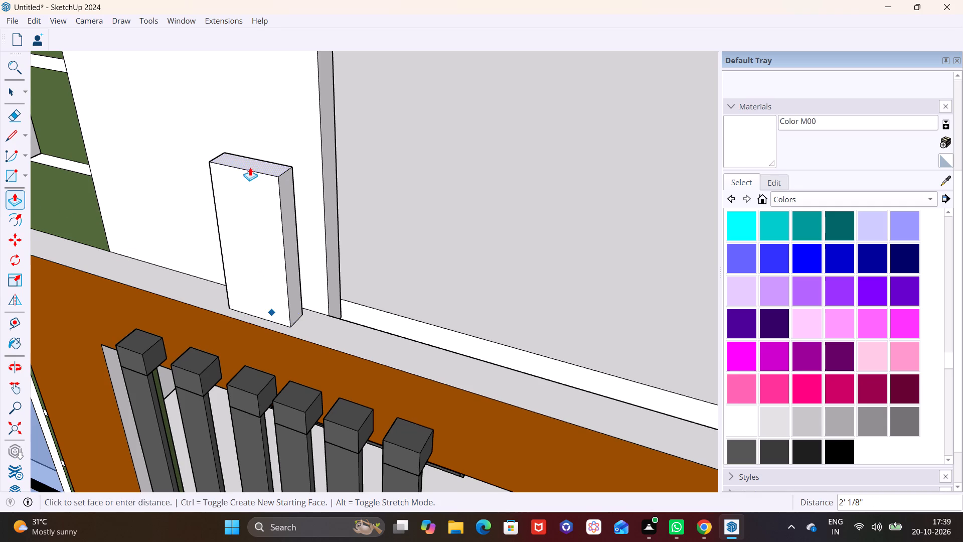
pyautogui.scroll(-8, 250, 167)
pyautogui.click(273, 92)
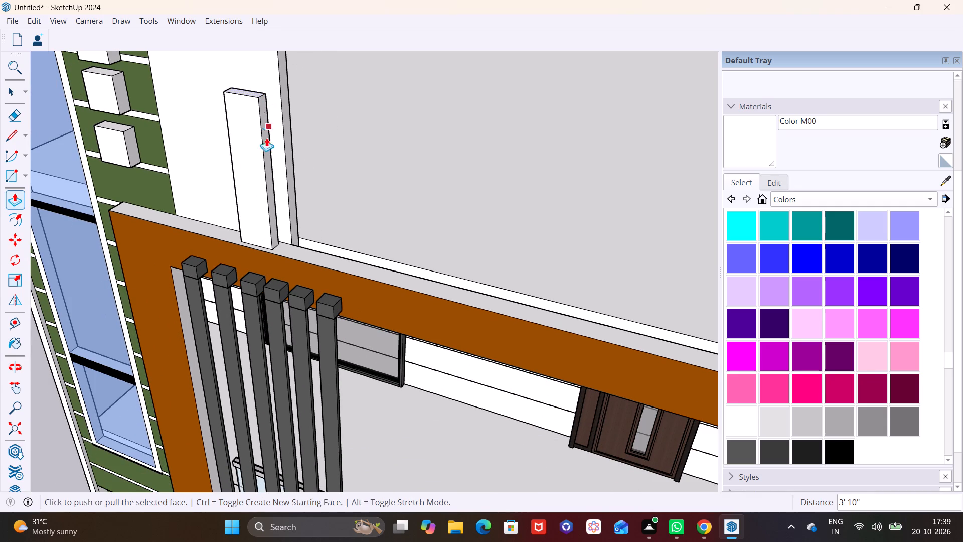
# Push/Pull the upright white block's narrow side face away from the green tower by about 1' 1 1/4".
pyautogui.click(6, 94)
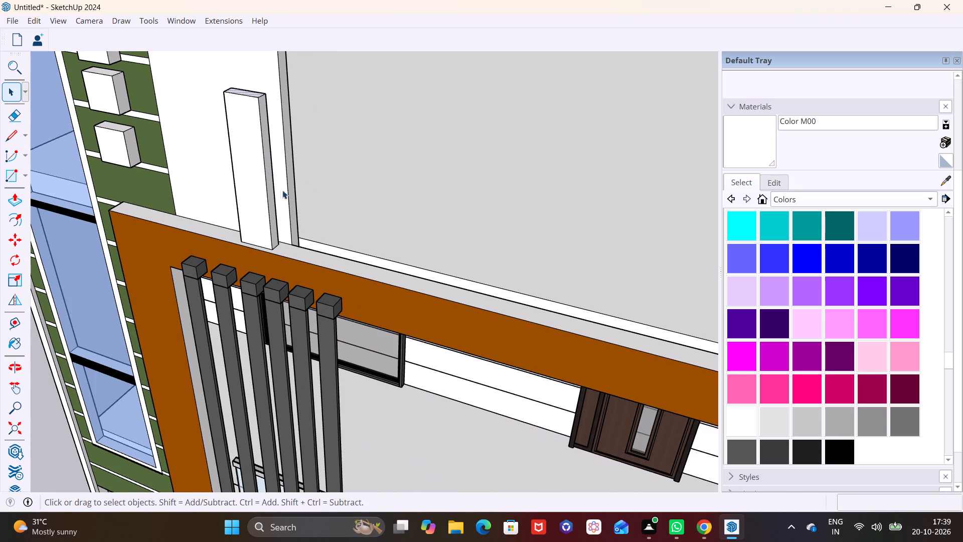
pyautogui.click(272, 193)
pyautogui.click(272, 193)
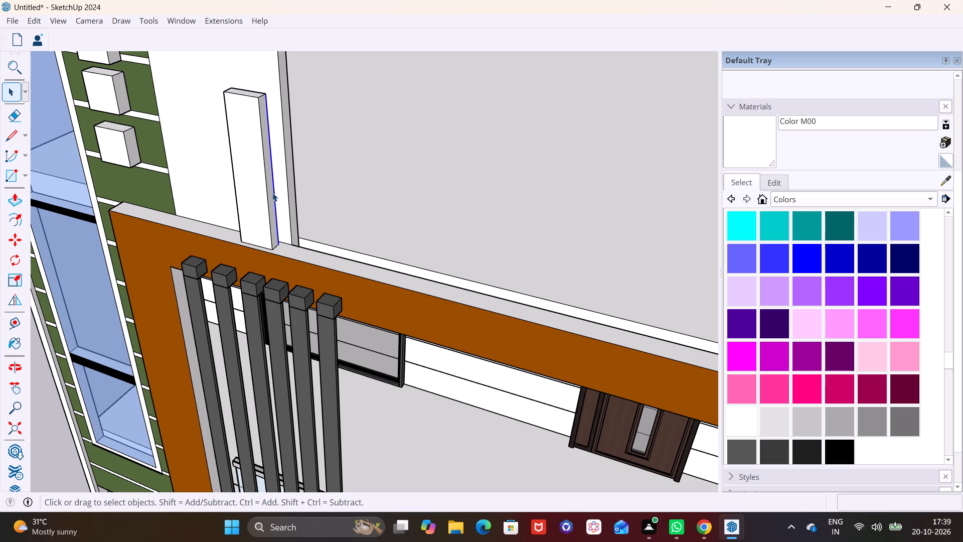
pyautogui.click(270, 196)
pyautogui.scroll(3, 270, 196)
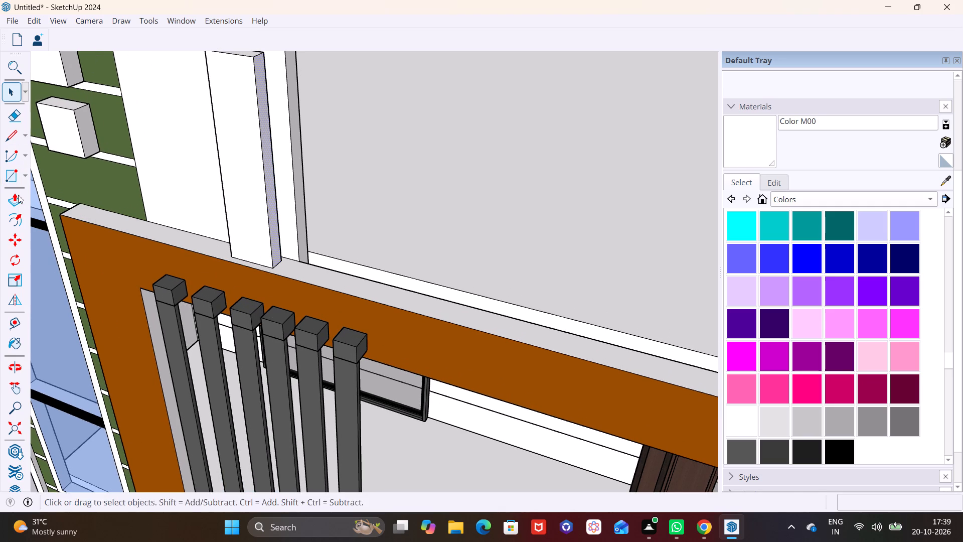
pyautogui.click(19, 199)
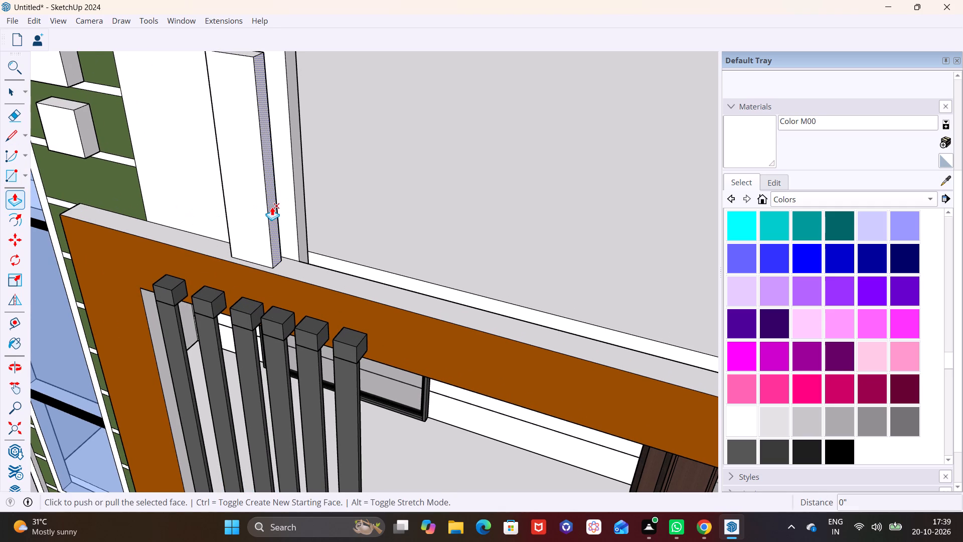
pyautogui.click(272, 207)
pyautogui.click(333, 214)
# Draw a horizontal line about 3 7/16" long across the upright block's narrow side face, near its base.
pyautogui.scroll(-6, 327, 245)
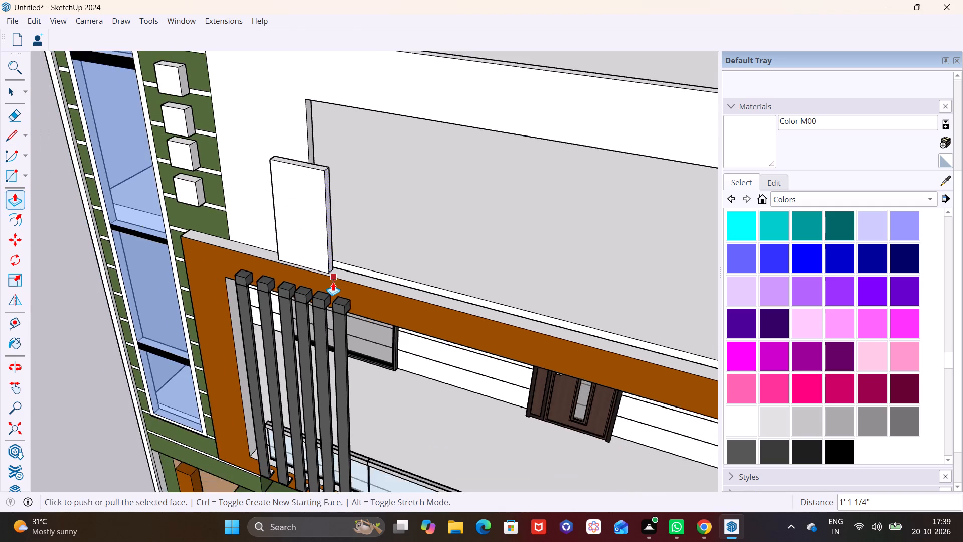
pyautogui.scroll(-5, 333, 282)
pyautogui.keyDown('shift'); pyautogui.moveTo(333, 282); pyautogui.dragTo(213, 411, button='middle'); pyautogui.keyUp('shift')
pyautogui.moveTo(255, 364); pyautogui.dragTo(392, 276, button='middle')
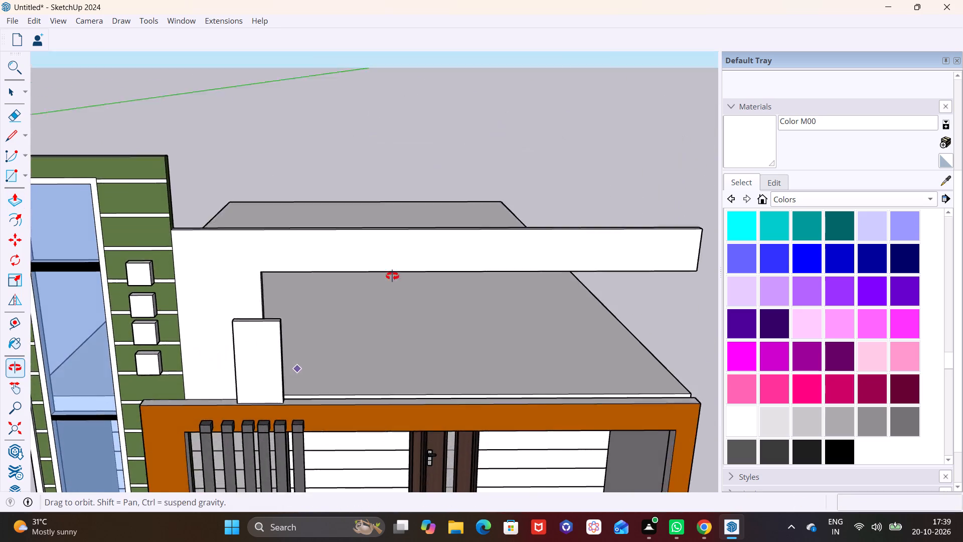
pyautogui.moveTo(392, 276); pyautogui.dragTo(397, 270, button='middle')
pyautogui.moveTo(330, 310); pyautogui.dragTo(265, 245, button='middle')
pyautogui.keyDown('shift'); pyautogui.moveTo(258, 330); pyautogui.dragTo(177, 243, button='middle'); pyautogui.keyUp('shift')
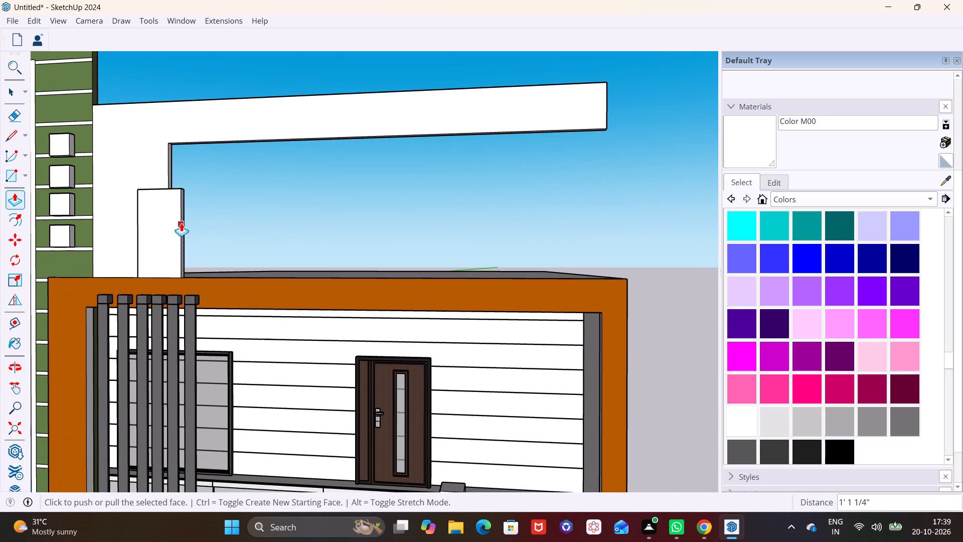
pyautogui.moveTo(183, 221); pyautogui.dragTo(198, 279, button='middle')
pyautogui.scroll(6, 198, 282)
pyautogui.moveTo(198, 283); pyautogui.dragTo(77, 292, button='middle')
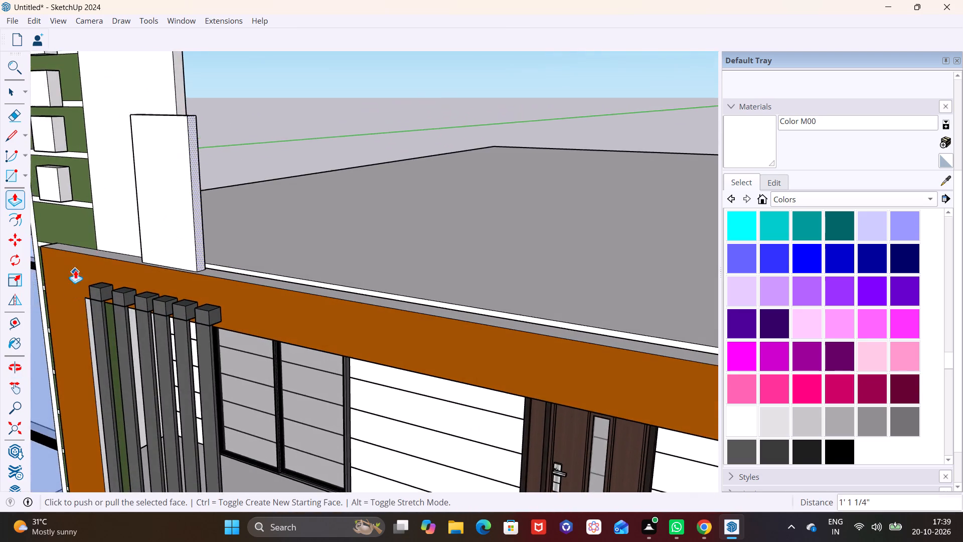
pyautogui.scroll(3, 153, 250)
pyautogui.click(5, 130)
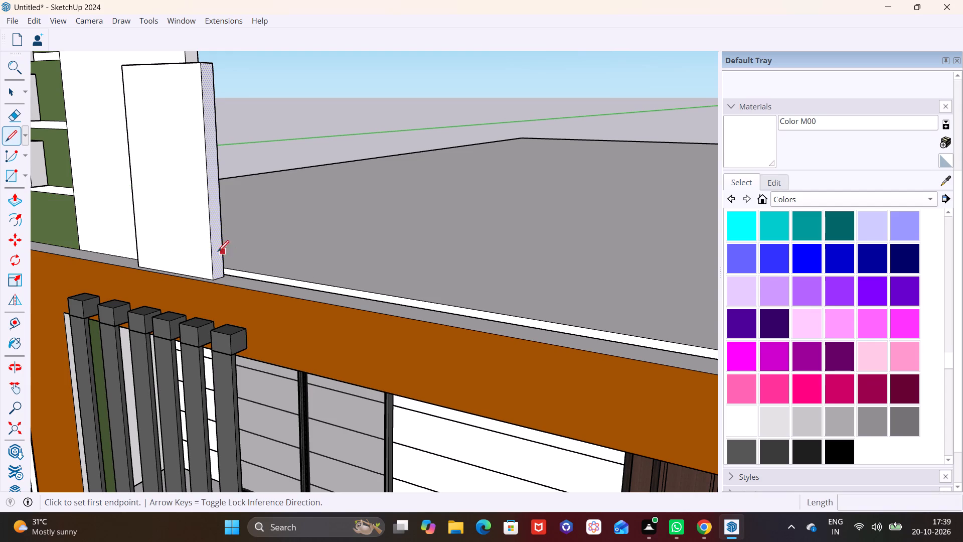
pyautogui.click(212, 241)
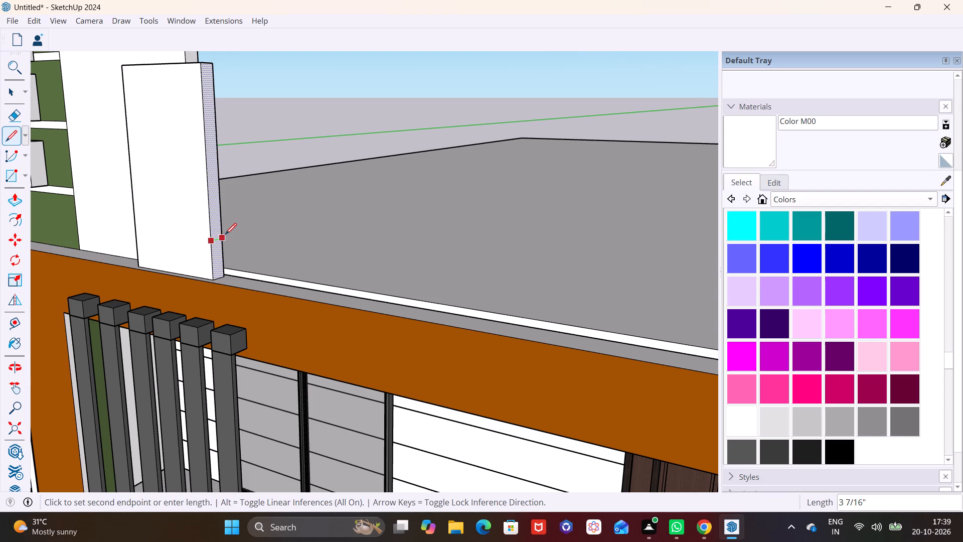
pyautogui.click(225, 234)
pyautogui.press('space')
# Push/Pull the lower part of the block's side face outward by about 7' 2 15/16" to form a low arm along the orange frame.
pyautogui.click(219, 256)
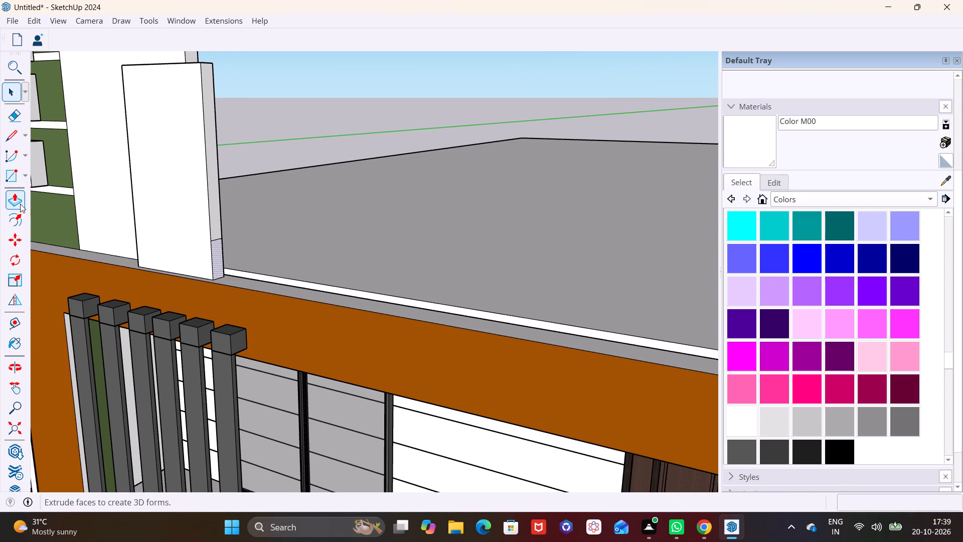
pyautogui.click(19, 204)
pyautogui.click(218, 260)
pyautogui.scroll(-4, 318, 281)
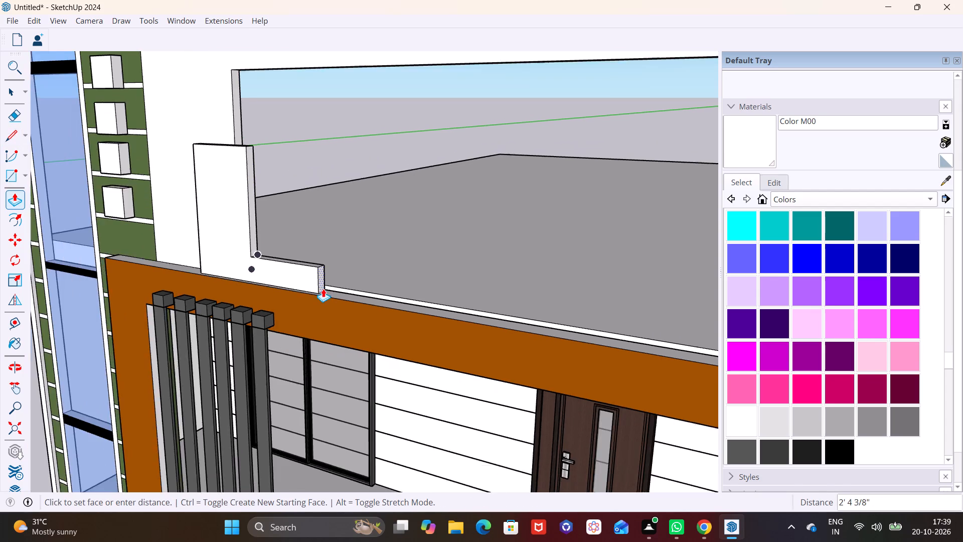
pyautogui.scroll(-7, 323, 289)
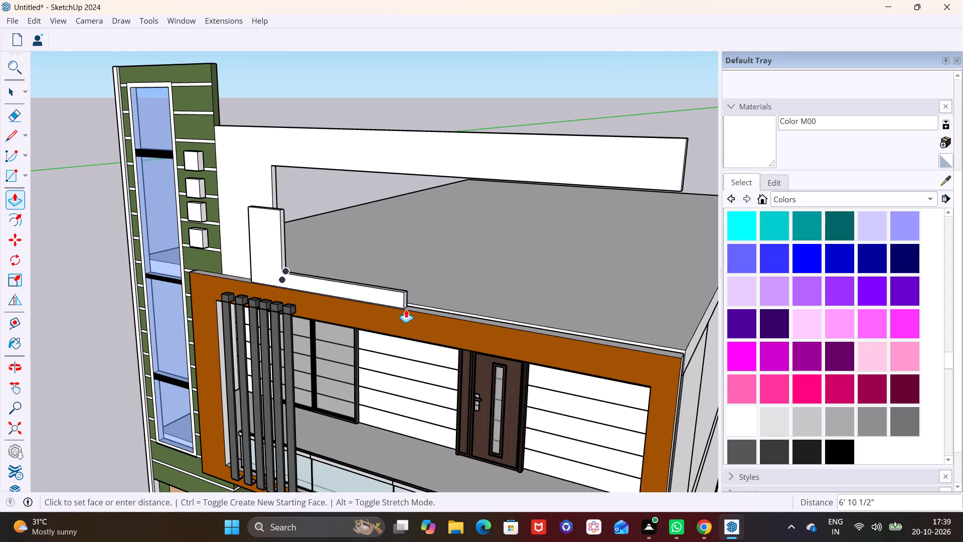
pyautogui.click(413, 308)
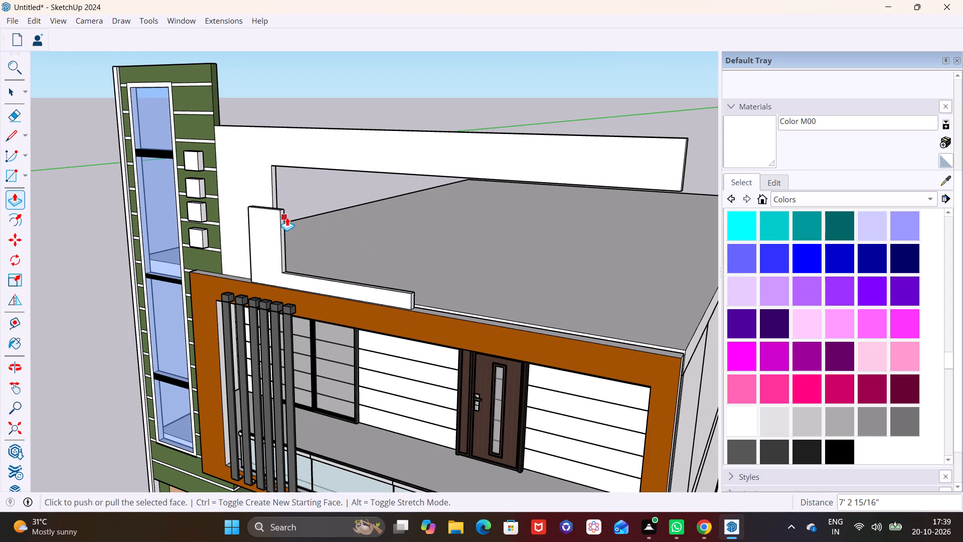
pyautogui.press('space')
# Push/Pull the upright block's side face above the low arm inward slightly to narrow the upright.
pyautogui.scroll(7, 274, 218)
pyautogui.moveTo(264, 234); pyautogui.dragTo(214, 229, button='middle')
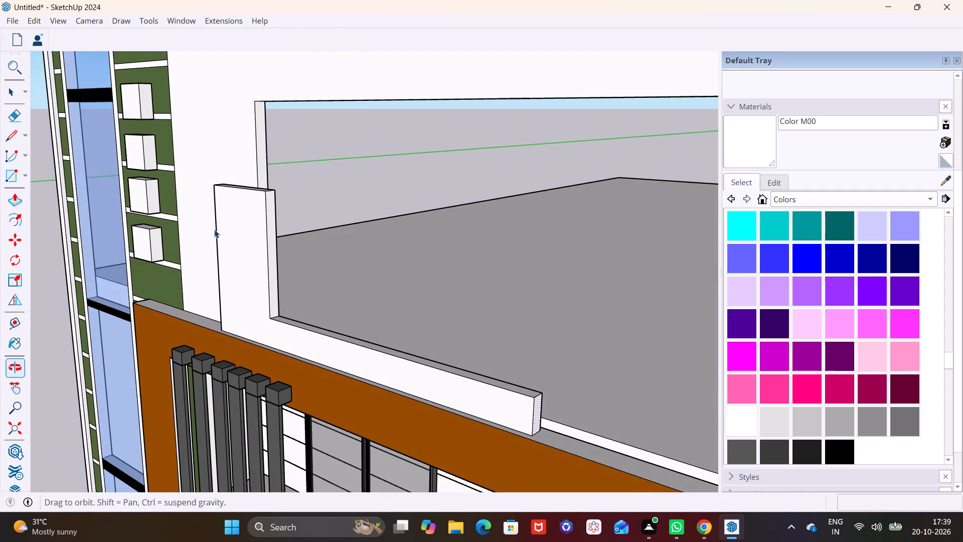
pyautogui.click(275, 229)
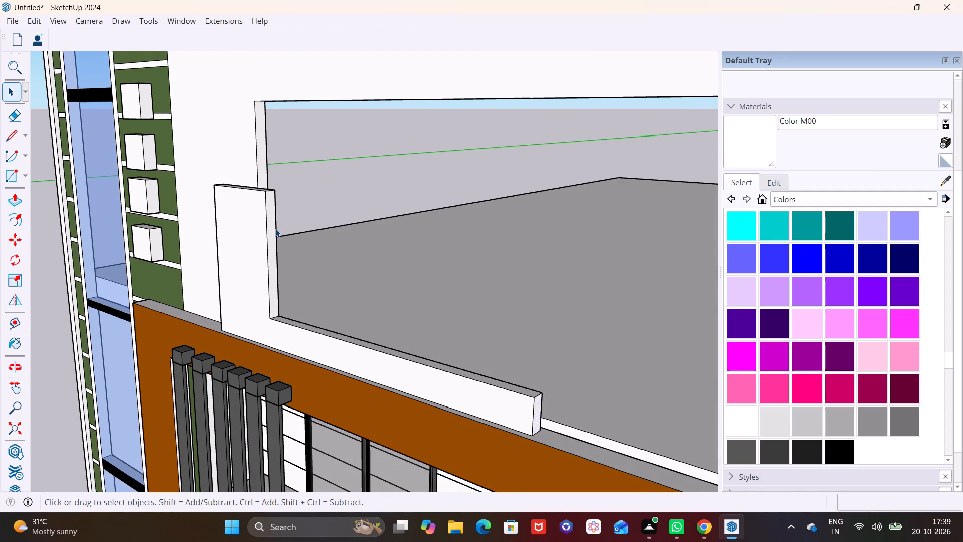
pyautogui.click(274, 234)
pyautogui.click(18, 200)
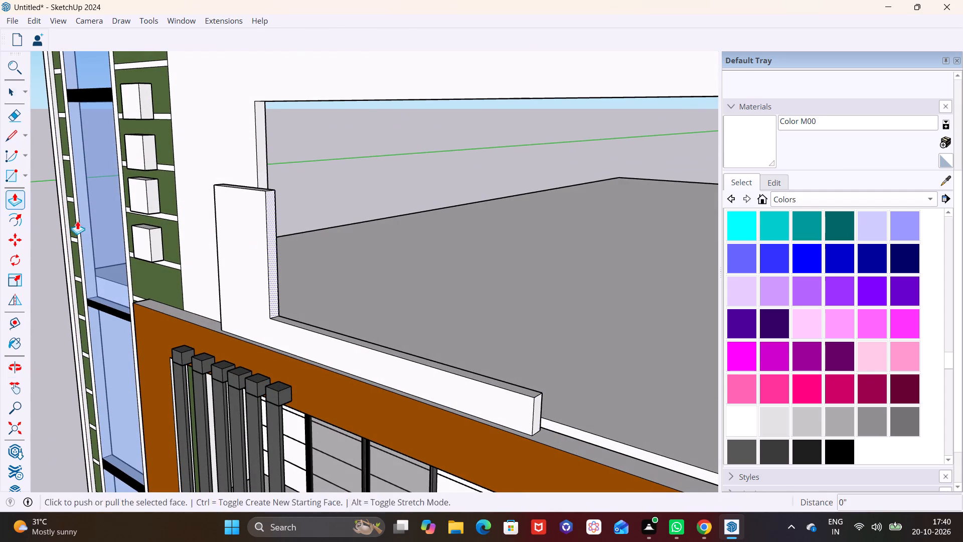
pyautogui.click(272, 272)
pyautogui.moveTo(260, 267); pyautogui.dragTo(253, 278)
pyautogui.press('space')
# Draw a horizontal line across the narrowed upright's side face, near its top.
pyautogui.click(13, 143)
pyautogui.scroll(2, 303, 212)
pyautogui.scroll(2, 226, 218)
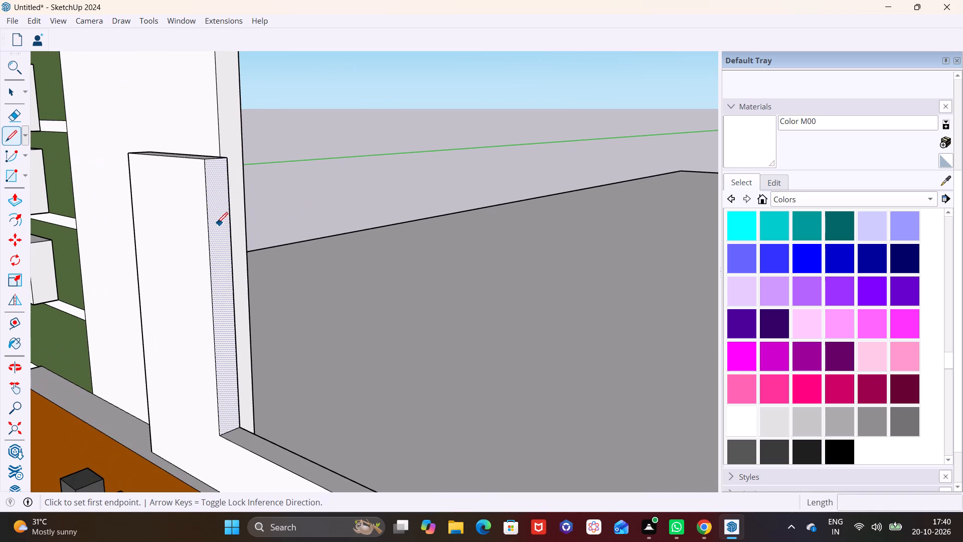
pyautogui.click(209, 226)
pyautogui.click(230, 226)
pyautogui.press('space')
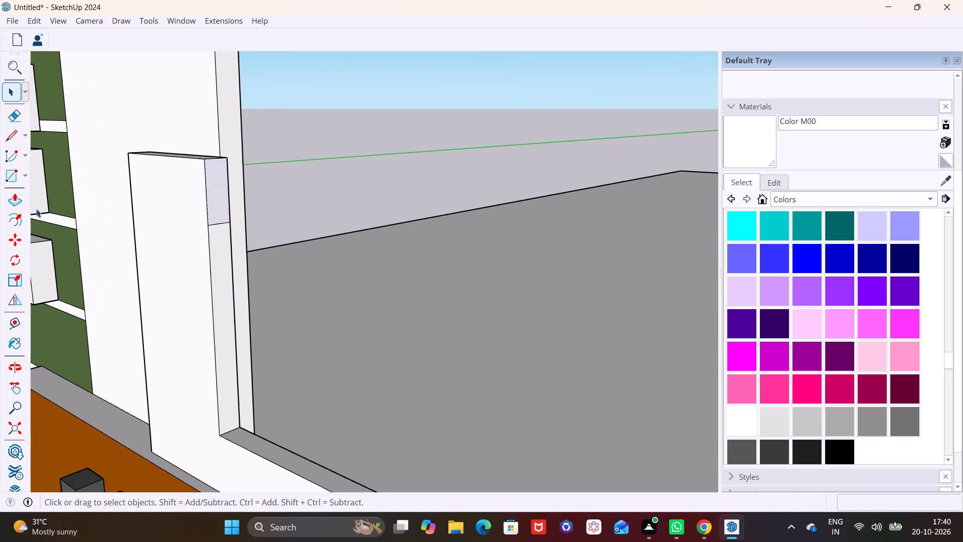
# Push/Pull the upper part of the upright's side face outward by about 7' 11 5/8" to form an upper arm above the low arm.
pyautogui.click(18, 200)
pyautogui.click(221, 208)
pyautogui.scroll(-3, 310, 228)
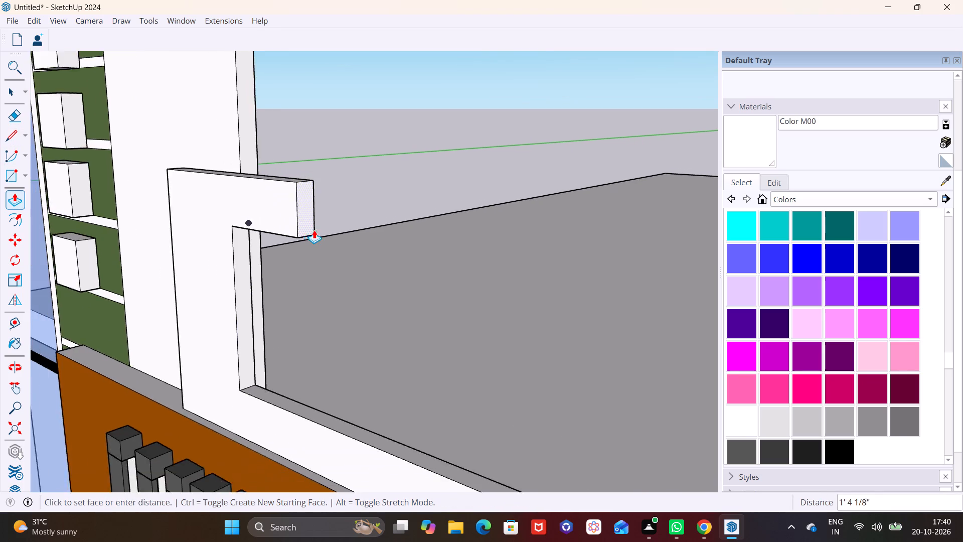
pyautogui.scroll(-9, 314, 230)
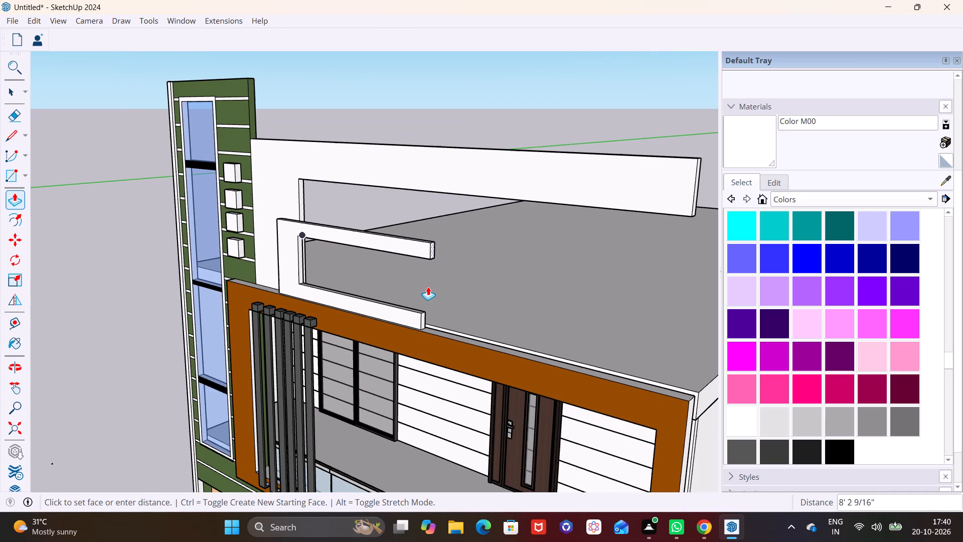
pyautogui.click(425, 283)
# Draw a line about 3 7/16" long across the low arm's top face, a short distance from its free end.
pyautogui.moveTo(435, 338); pyautogui.dragTo(590, 318, button='middle')
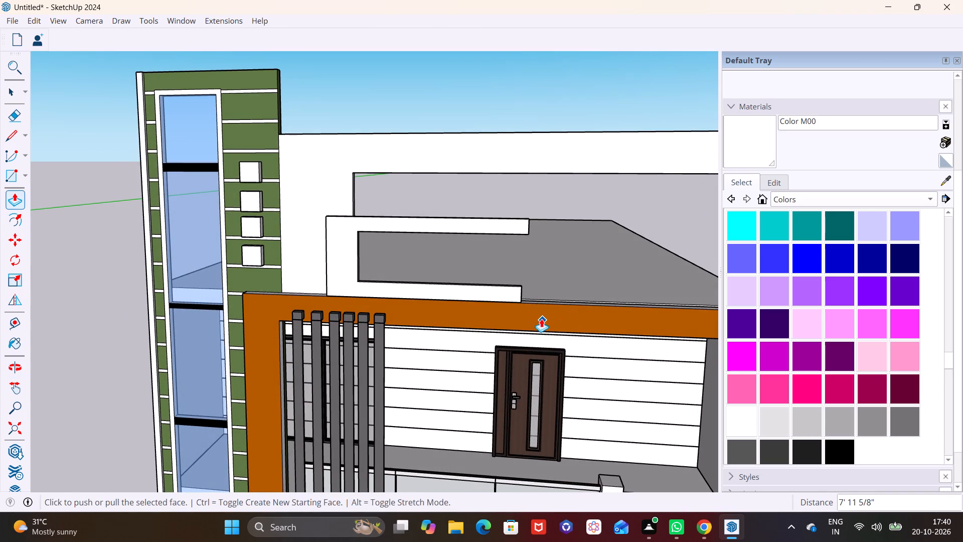
pyautogui.moveTo(541, 319); pyautogui.dragTo(345, 338, button='middle')
pyautogui.scroll(5, 336, 292)
pyautogui.moveTo(324, 279); pyautogui.dragTo(360, 176, button='middle')
pyautogui.scroll(1, 344, 232)
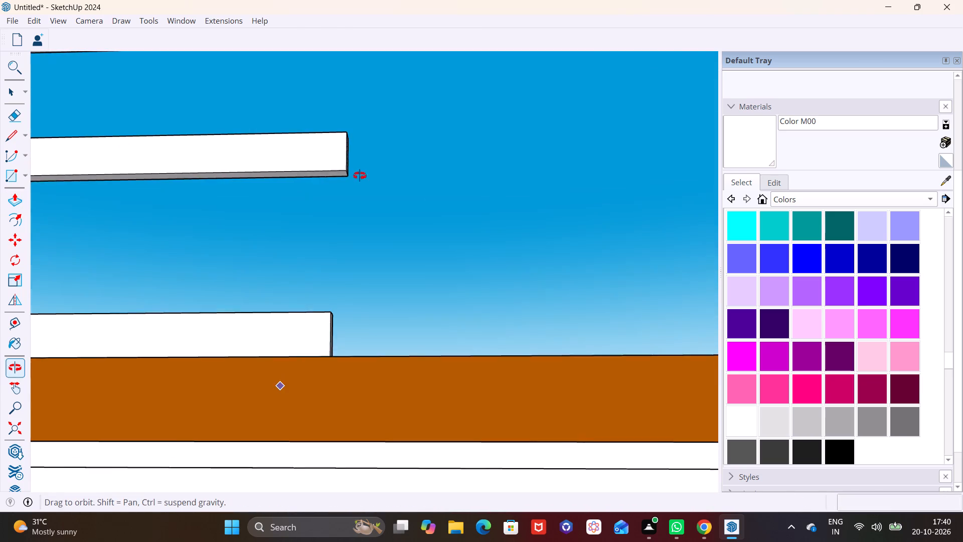
pyautogui.moveTo(360, 176); pyautogui.dragTo(361, 174, button='middle')
pyautogui.moveTo(331, 205); pyautogui.dragTo(393, 194, button='middle')
pyautogui.moveTo(458, 261); pyautogui.dragTo(428, 345, button='middle')
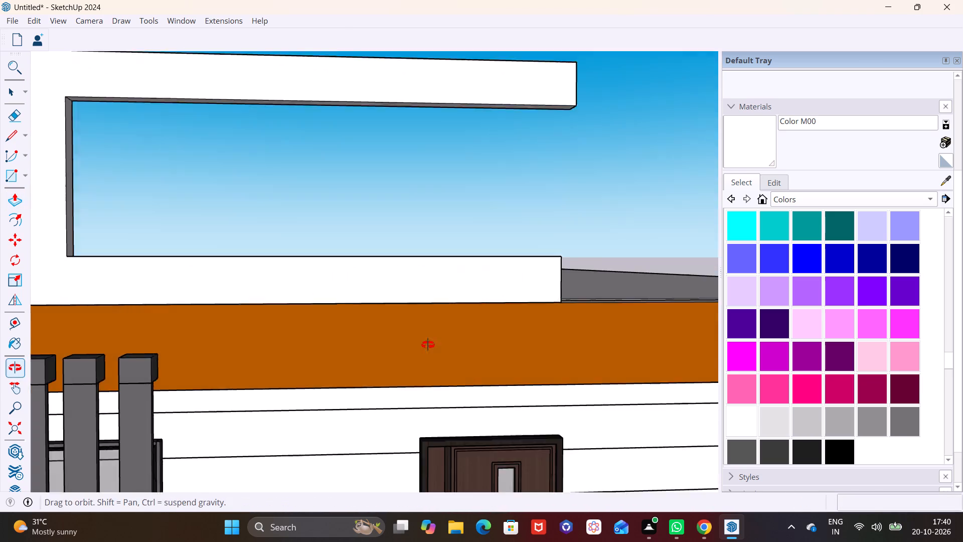
pyautogui.moveTo(428, 345); pyautogui.dragTo(413, 389, button='middle')
pyautogui.moveTo(540, 247); pyautogui.dragTo(406, 301, button='middle')
pyautogui.moveTo(426, 297); pyautogui.dragTo(419, 367, button='middle')
pyautogui.scroll(3, 440, 293)
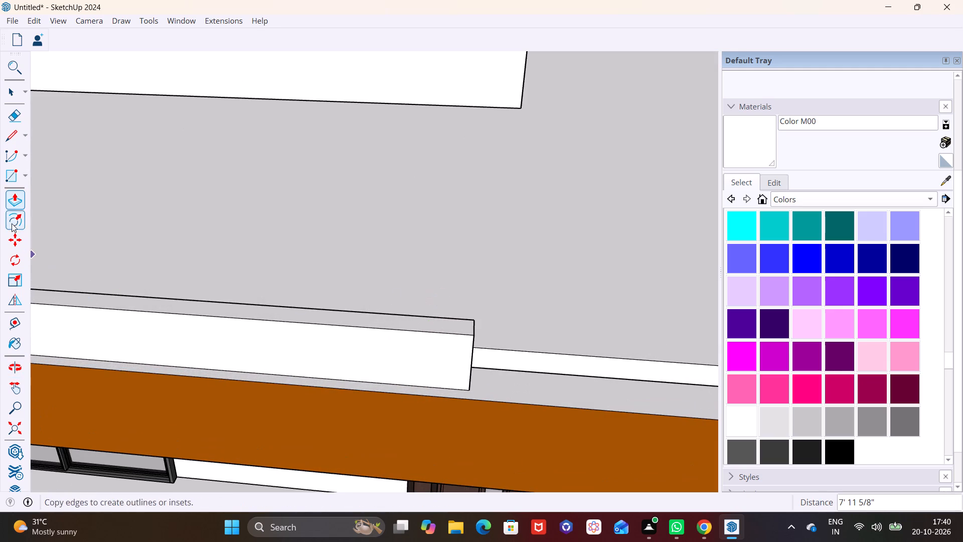
pyautogui.click(11, 141)
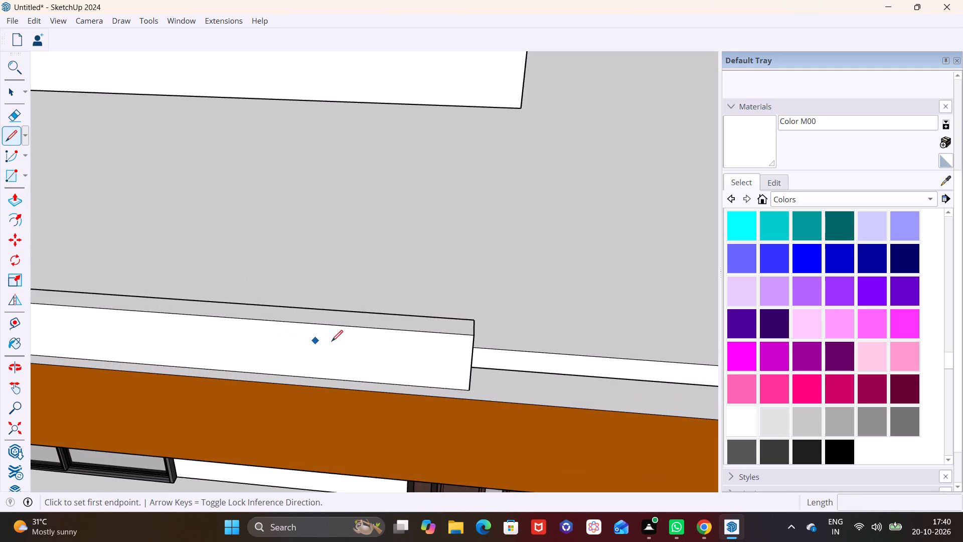
pyautogui.click(372, 328)
pyautogui.click(375, 312)
pyautogui.press('space')
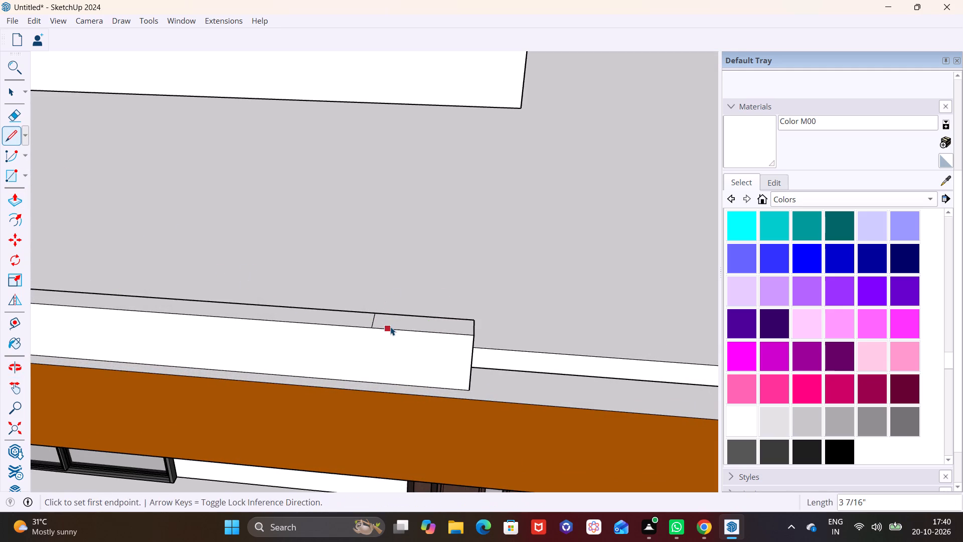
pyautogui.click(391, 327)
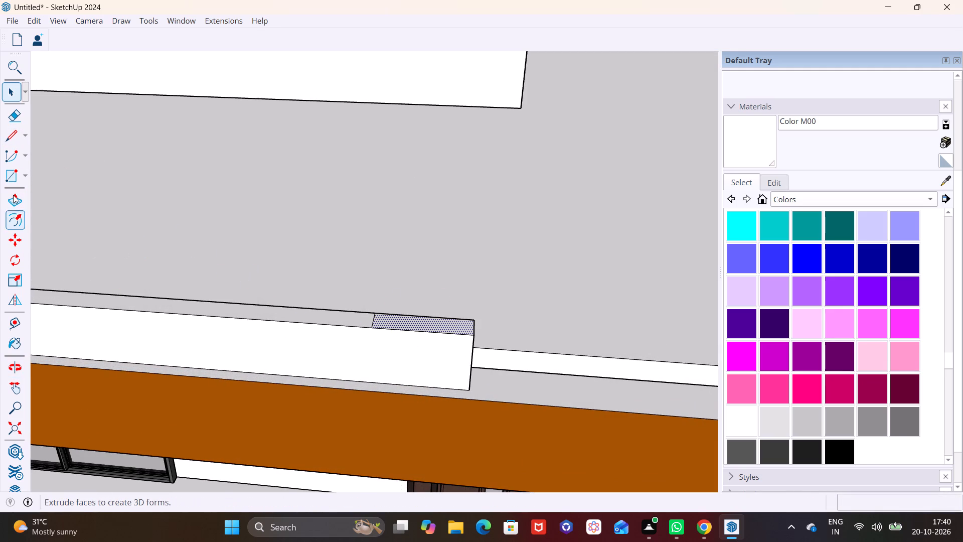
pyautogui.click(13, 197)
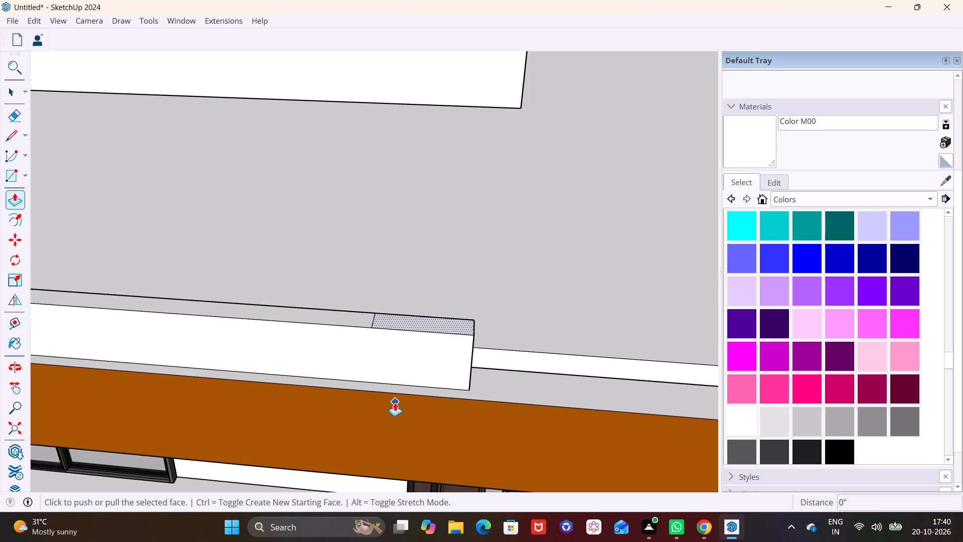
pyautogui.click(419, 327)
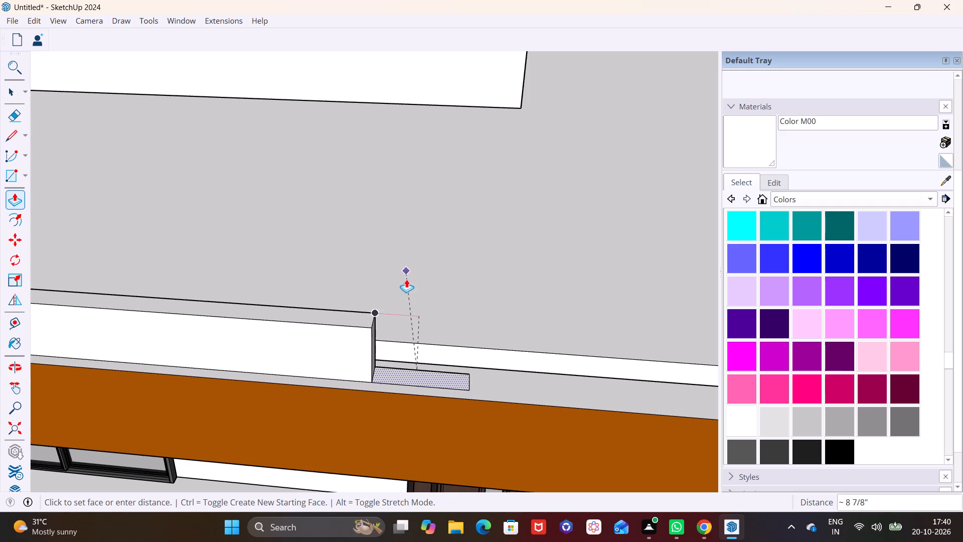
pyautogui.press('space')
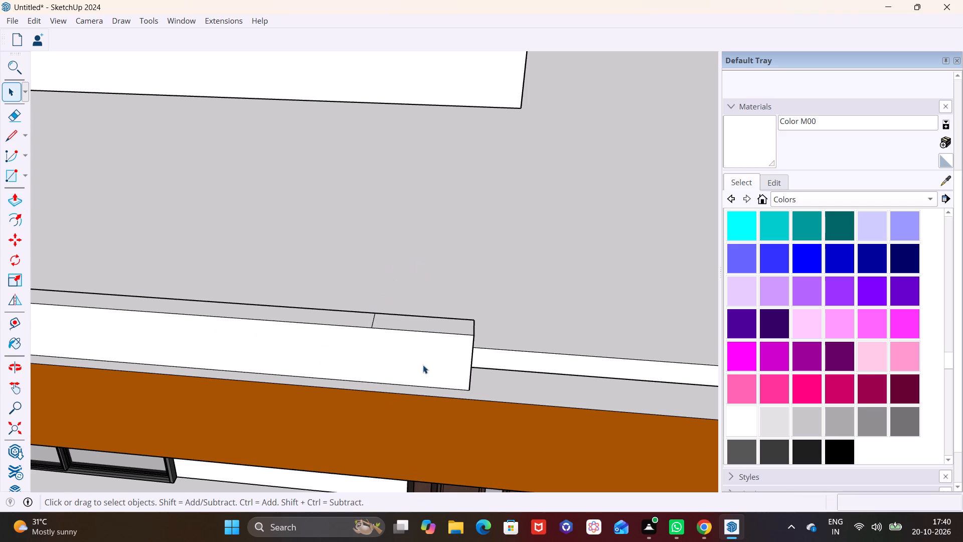
# Push/Pull the end section of the low arm's top face upward by about 2' 5 1/8" to meet the upper arm's underside.
pyautogui.click(416, 325)
pyautogui.click(12, 202)
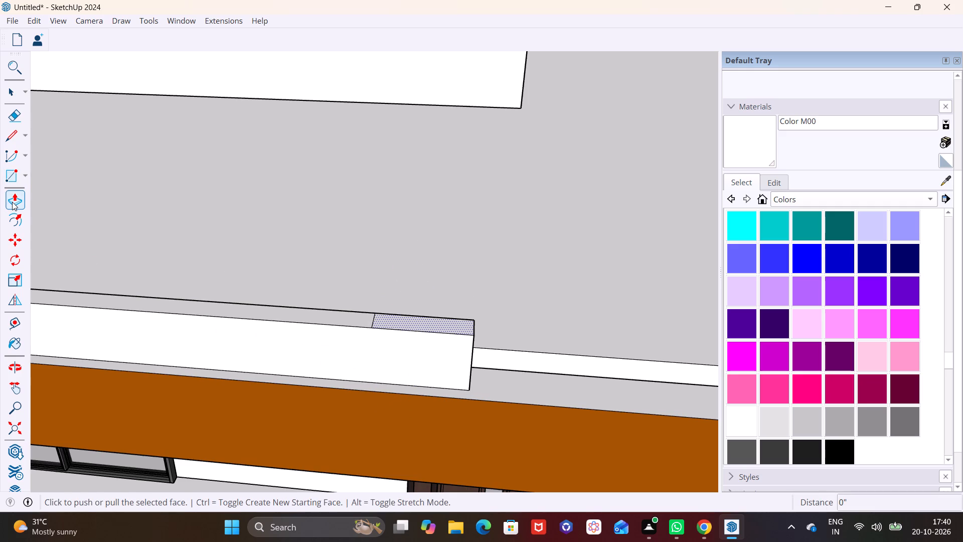
pyautogui.click(387, 321)
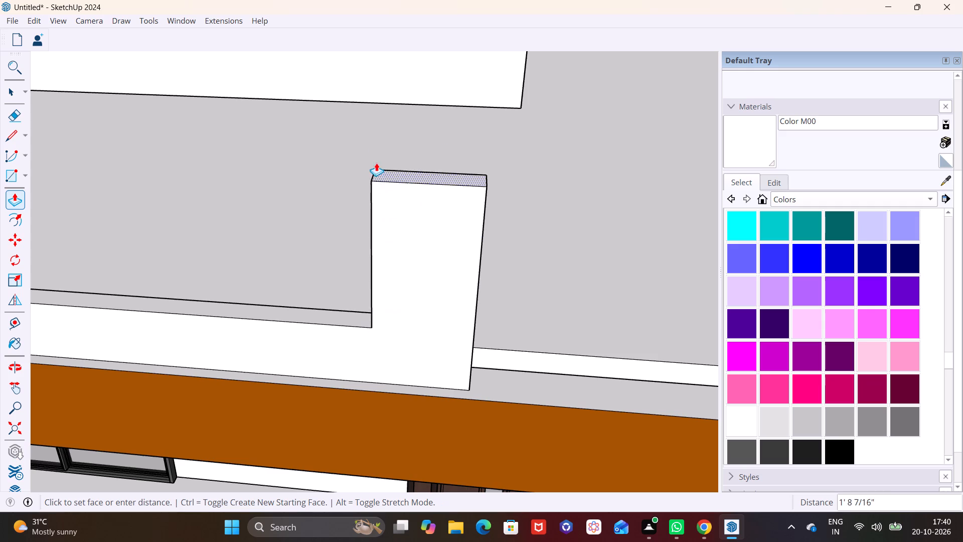
pyautogui.click(382, 102)
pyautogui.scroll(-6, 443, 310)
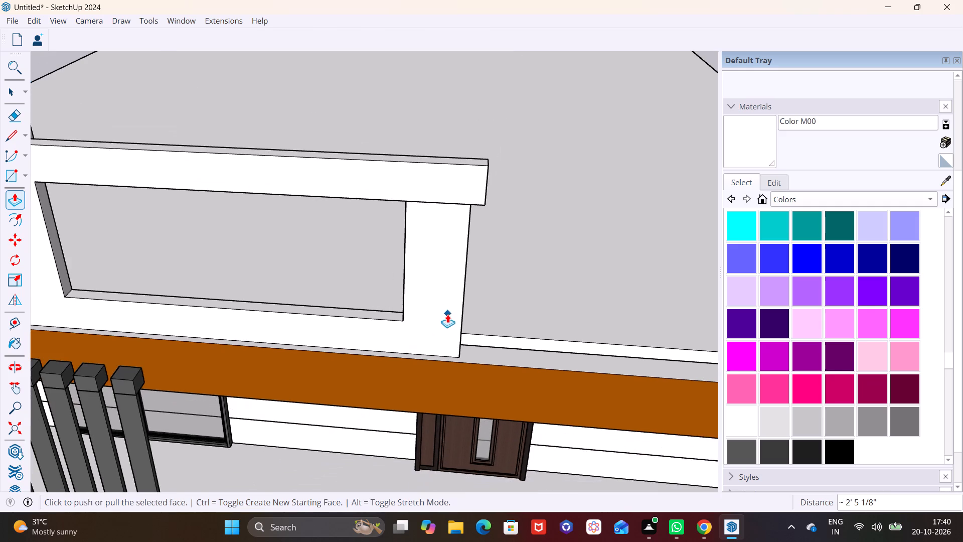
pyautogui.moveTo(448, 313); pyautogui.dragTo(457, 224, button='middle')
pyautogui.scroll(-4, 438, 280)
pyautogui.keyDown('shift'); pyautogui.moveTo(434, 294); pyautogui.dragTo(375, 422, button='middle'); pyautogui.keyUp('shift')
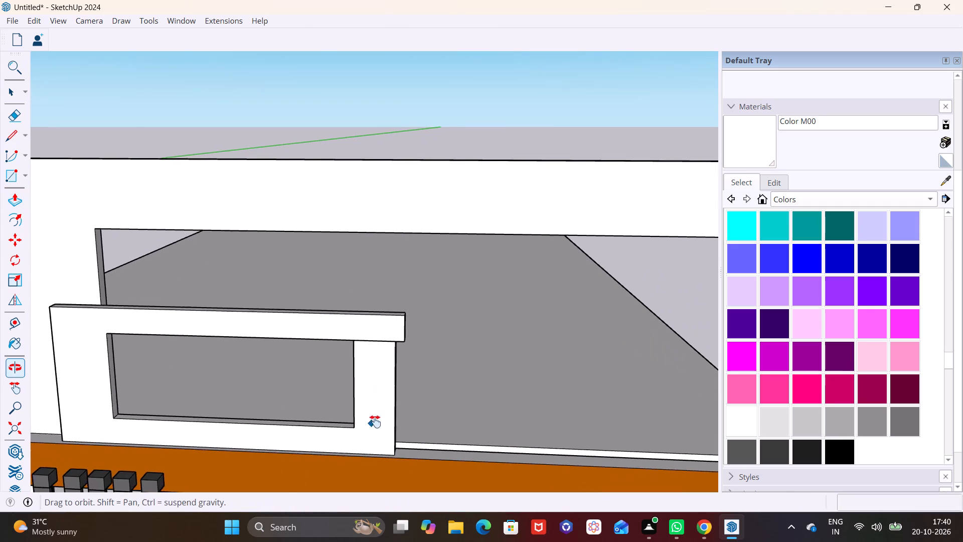
# Push/Pull the upper arm's end face inward by about 2 13/16" to line it up with the small frame's end post.
pyautogui.keyDown('shift'); pyautogui.moveTo(375, 422); pyautogui.dragTo(385, 414, button='middle'); pyautogui.keyUp('shift')
pyautogui.moveTo(365, 372); pyautogui.dragTo(191, 321, button='middle')
pyautogui.scroll(5, 353, 312)
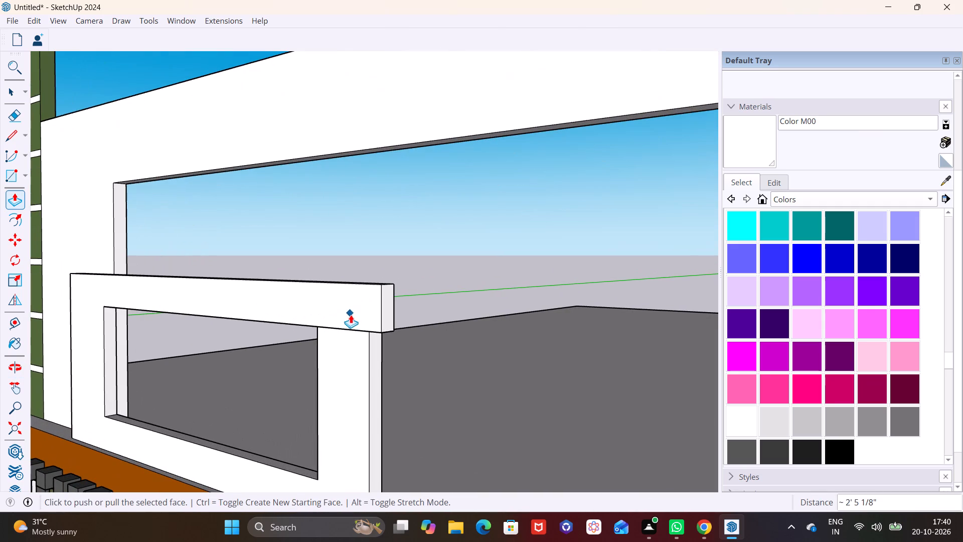
pyautogui.press('space')
pyautogui.click(388, 308)
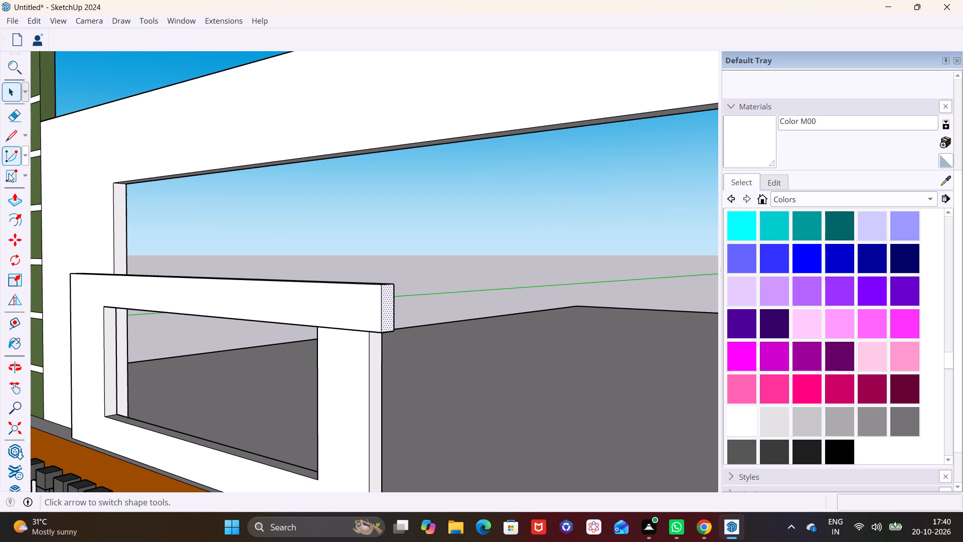
pyautogui.click(8, 198)
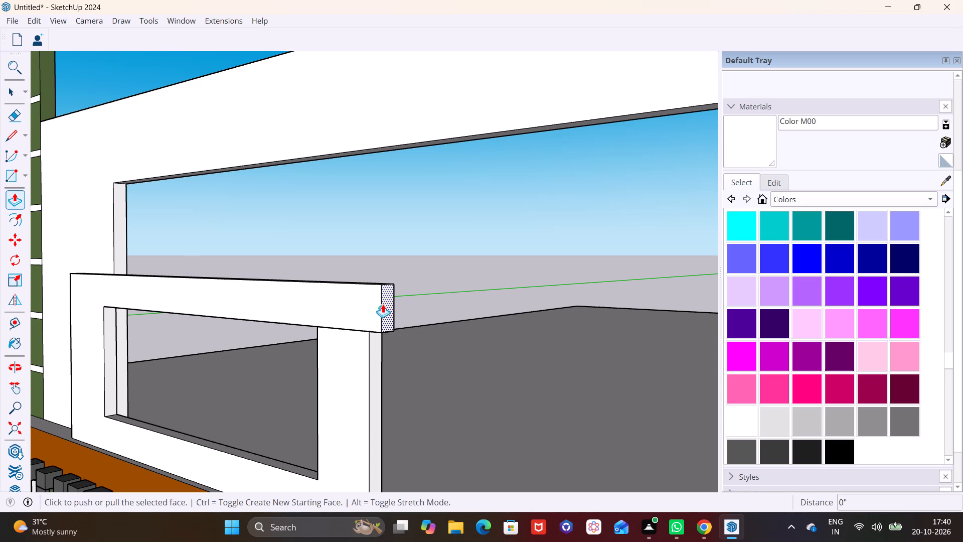
pyautogui.click(387, 307)
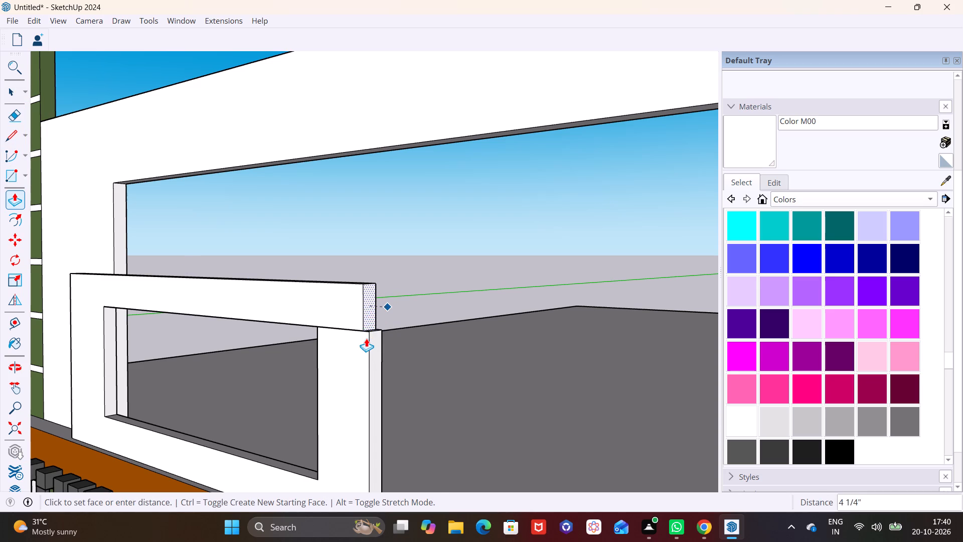
pyautogui.click(368, 340)
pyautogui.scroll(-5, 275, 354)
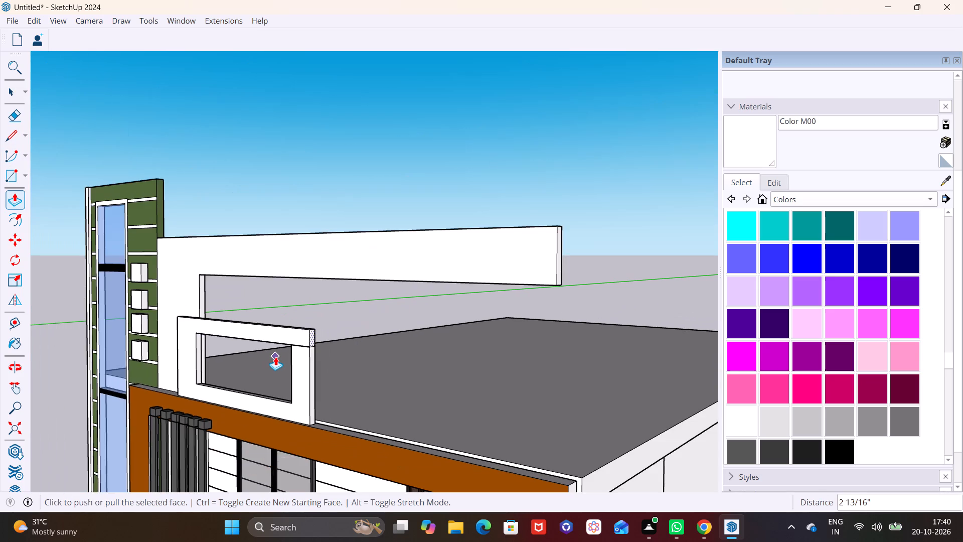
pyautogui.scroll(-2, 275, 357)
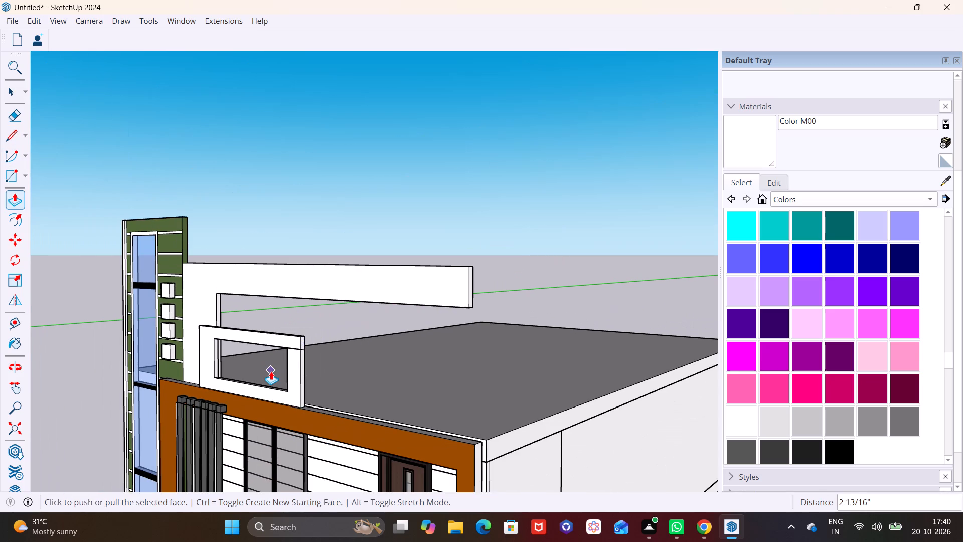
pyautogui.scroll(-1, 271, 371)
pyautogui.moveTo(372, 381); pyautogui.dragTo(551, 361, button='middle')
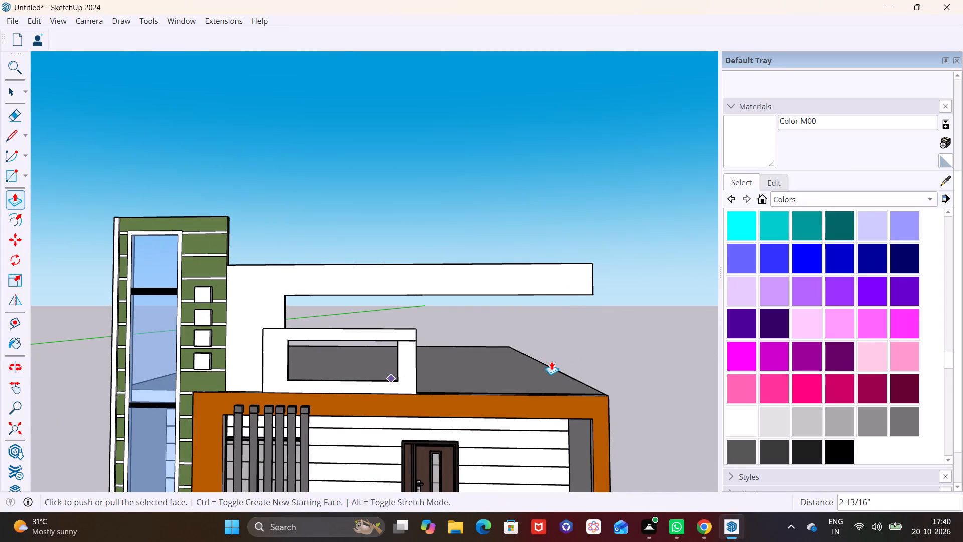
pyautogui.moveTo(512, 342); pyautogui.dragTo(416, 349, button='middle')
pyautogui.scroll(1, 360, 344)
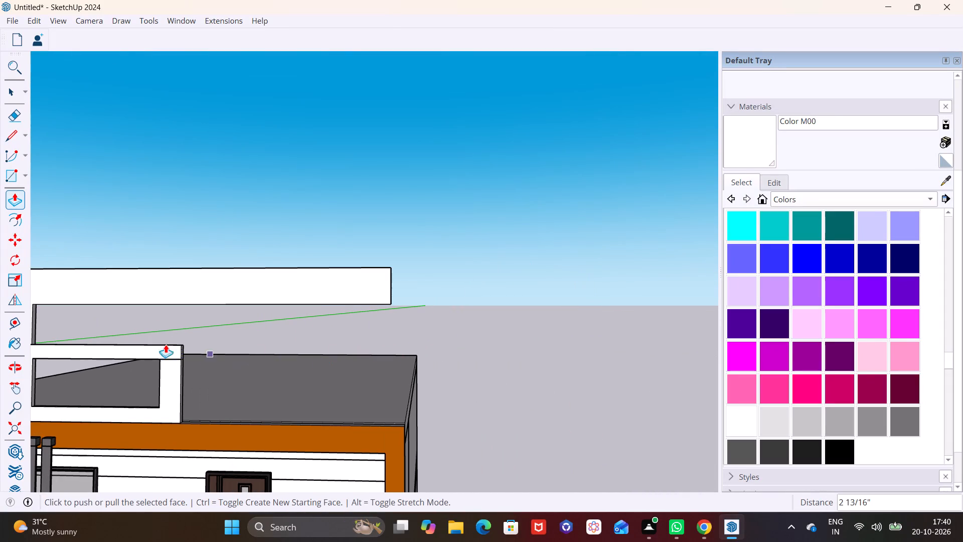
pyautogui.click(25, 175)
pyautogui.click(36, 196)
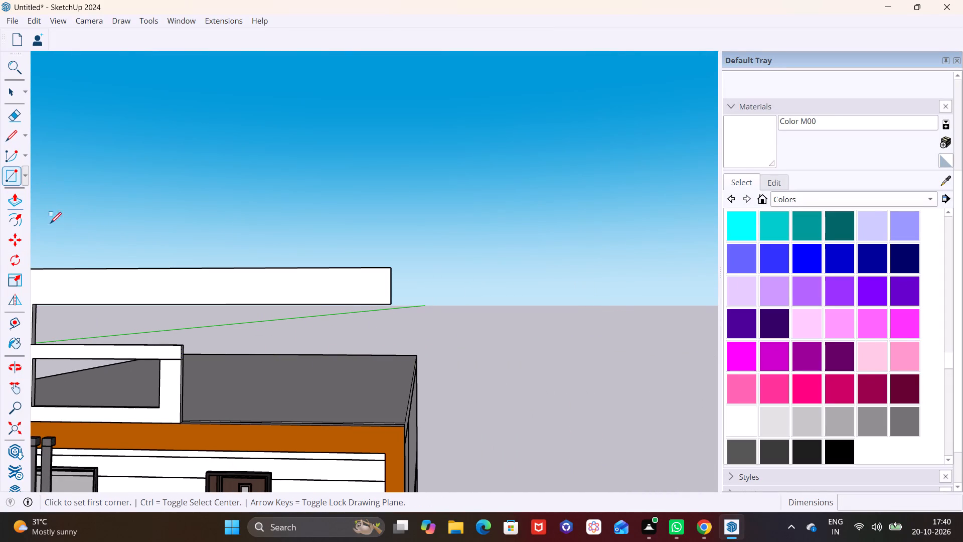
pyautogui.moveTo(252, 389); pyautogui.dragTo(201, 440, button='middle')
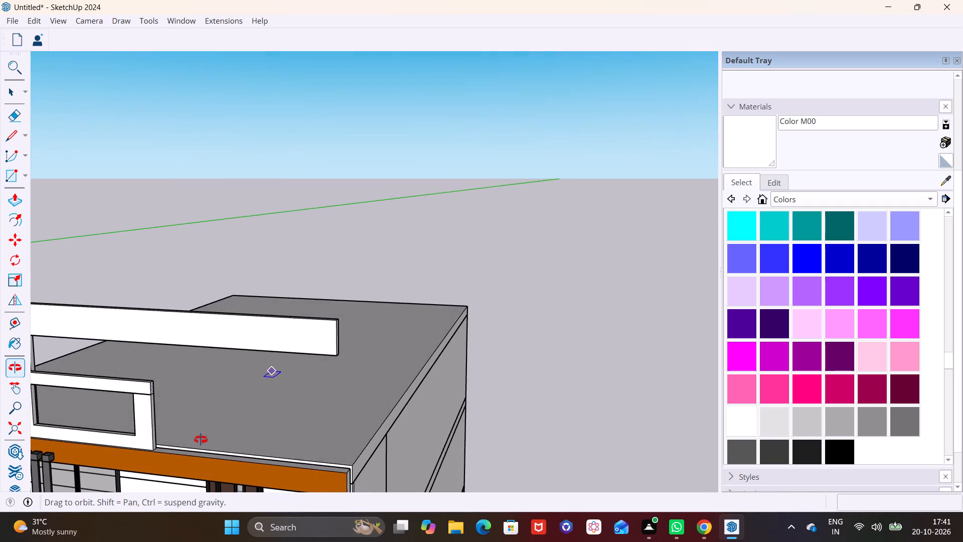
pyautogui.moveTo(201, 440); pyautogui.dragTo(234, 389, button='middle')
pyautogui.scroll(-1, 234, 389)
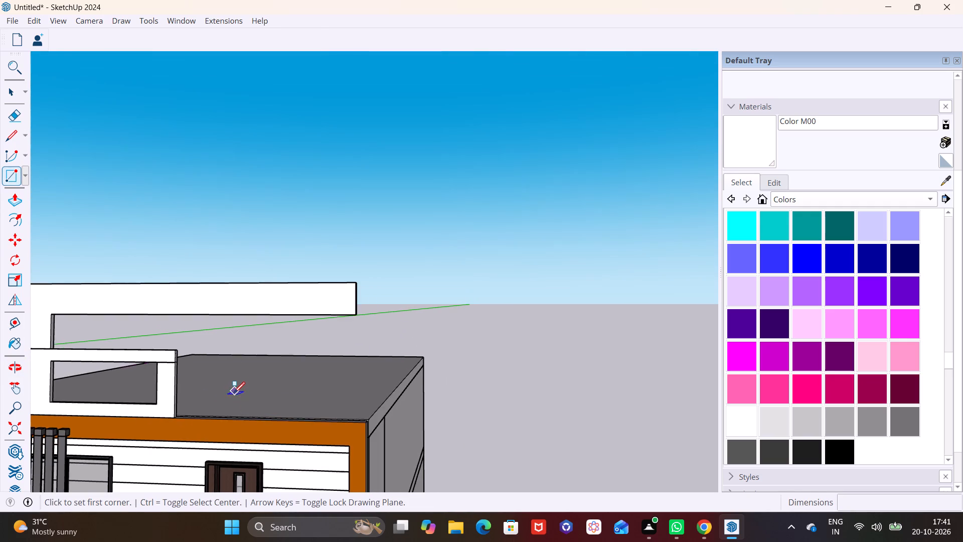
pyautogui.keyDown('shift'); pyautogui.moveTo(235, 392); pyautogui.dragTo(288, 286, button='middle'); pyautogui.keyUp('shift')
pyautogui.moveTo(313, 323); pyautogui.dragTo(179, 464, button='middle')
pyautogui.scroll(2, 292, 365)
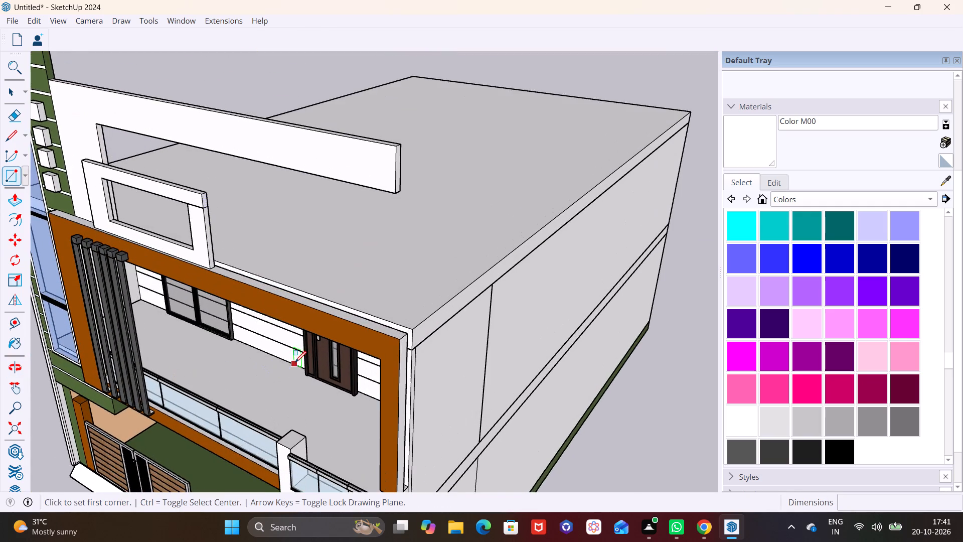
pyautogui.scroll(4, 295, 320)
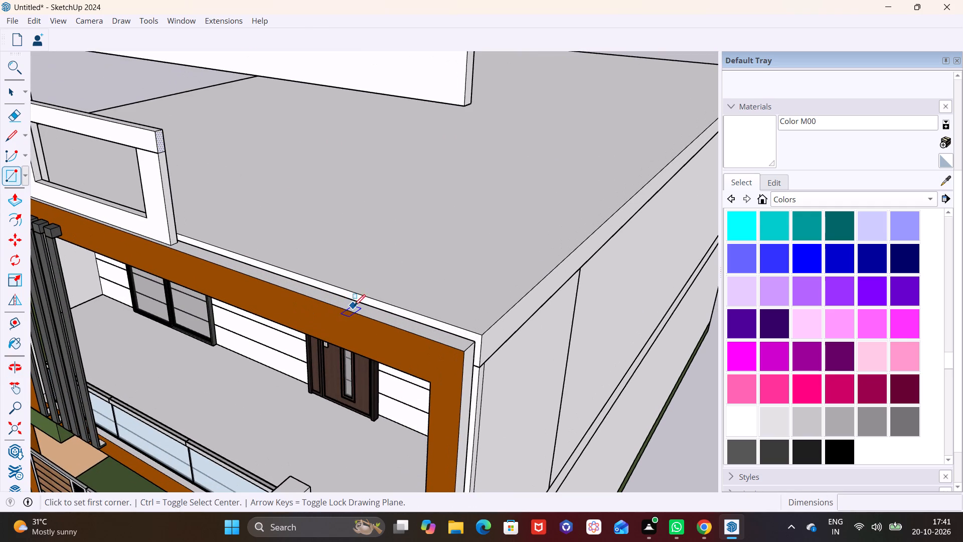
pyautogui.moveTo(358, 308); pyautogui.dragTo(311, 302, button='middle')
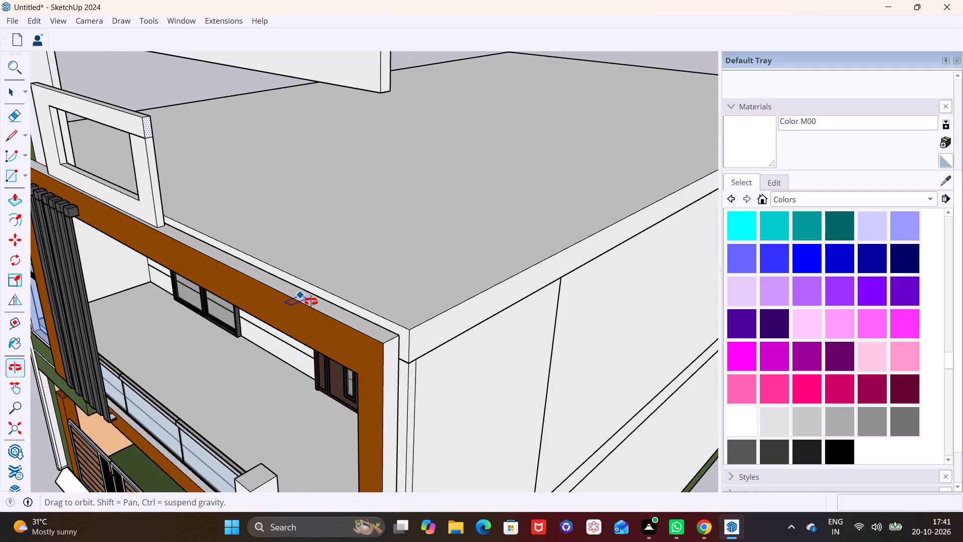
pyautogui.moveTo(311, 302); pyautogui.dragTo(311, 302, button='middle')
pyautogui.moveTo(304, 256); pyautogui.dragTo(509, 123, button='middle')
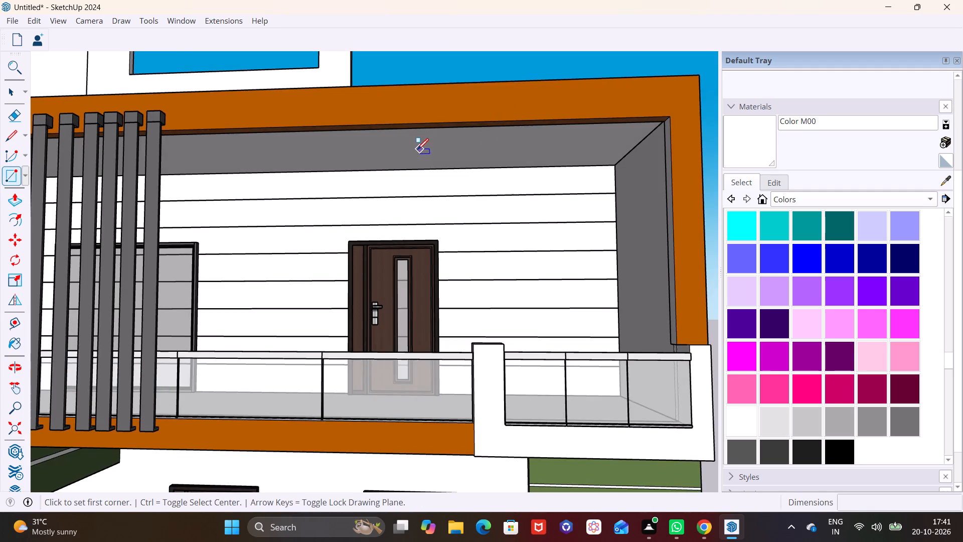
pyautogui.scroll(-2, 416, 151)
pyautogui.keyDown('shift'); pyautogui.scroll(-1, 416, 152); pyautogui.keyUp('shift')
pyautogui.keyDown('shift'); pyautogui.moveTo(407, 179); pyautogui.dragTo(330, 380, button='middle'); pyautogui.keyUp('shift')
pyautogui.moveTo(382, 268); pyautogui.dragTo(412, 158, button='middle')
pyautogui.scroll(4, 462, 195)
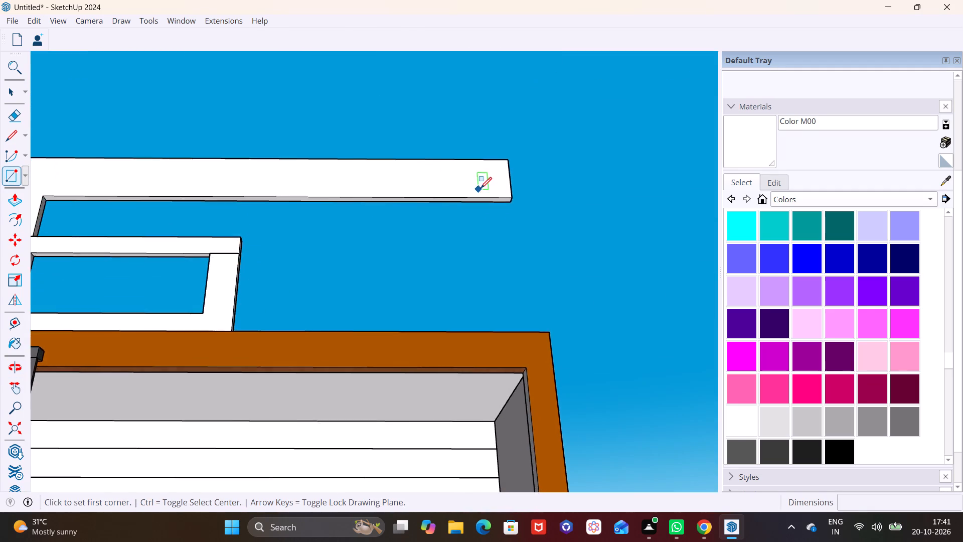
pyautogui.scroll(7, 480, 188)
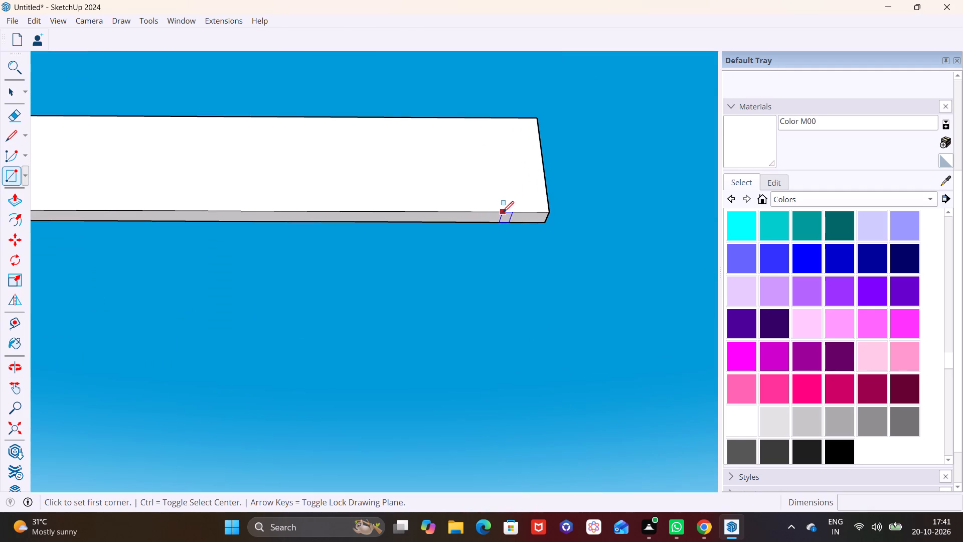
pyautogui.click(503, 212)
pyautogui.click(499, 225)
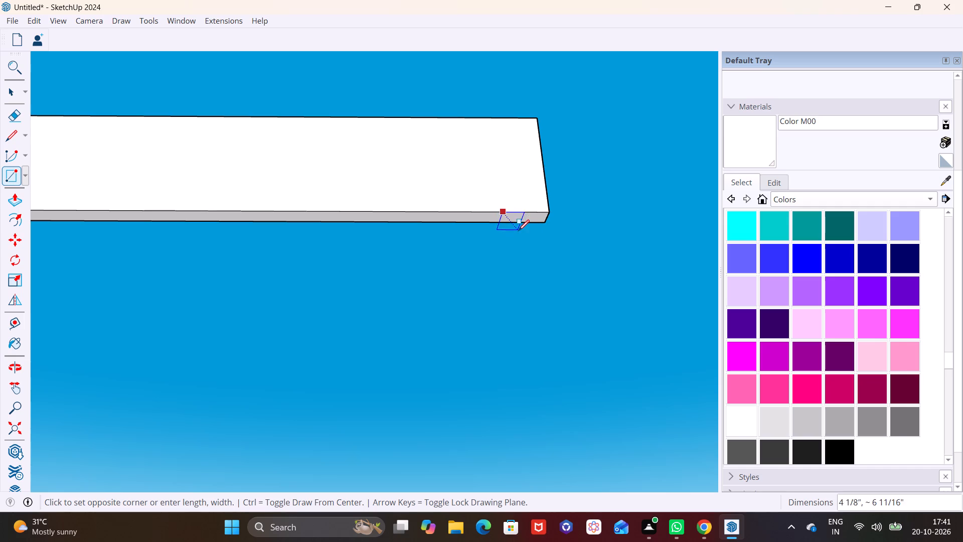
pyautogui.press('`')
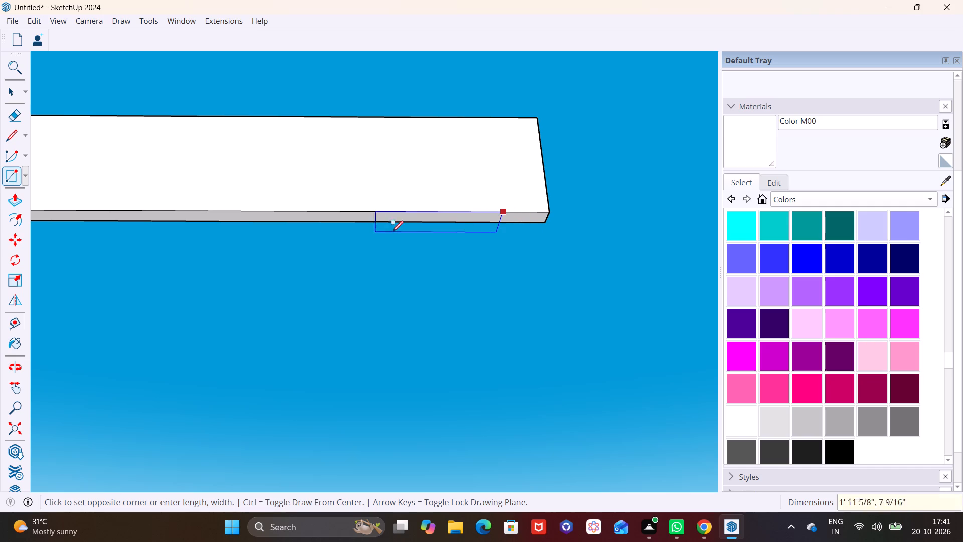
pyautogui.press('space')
# Draw a line straight across the underside of the long white roof arm, a short distance from its free end.
pyautogui.click(10, 133)
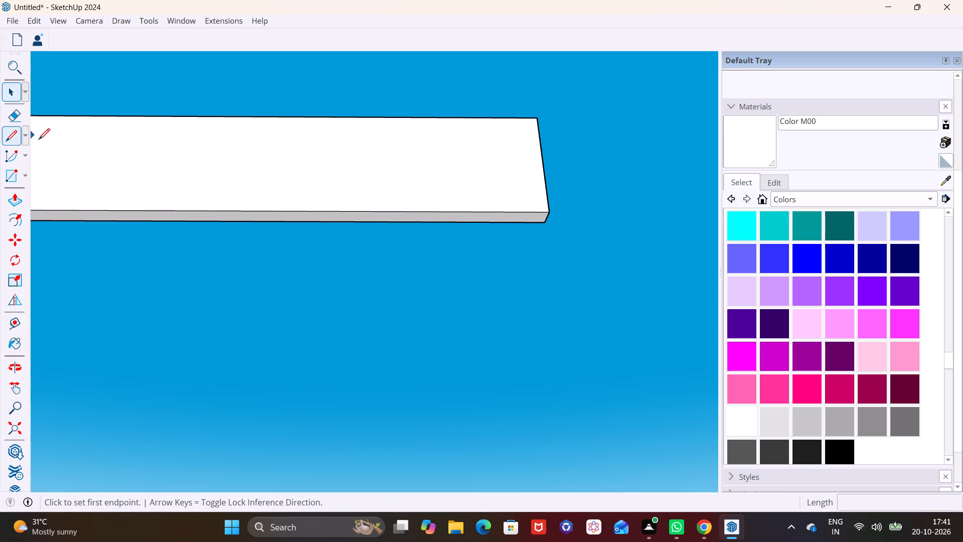
pyautogui.scroll(2, 503, 233)
pyautogui.click(506, 187)
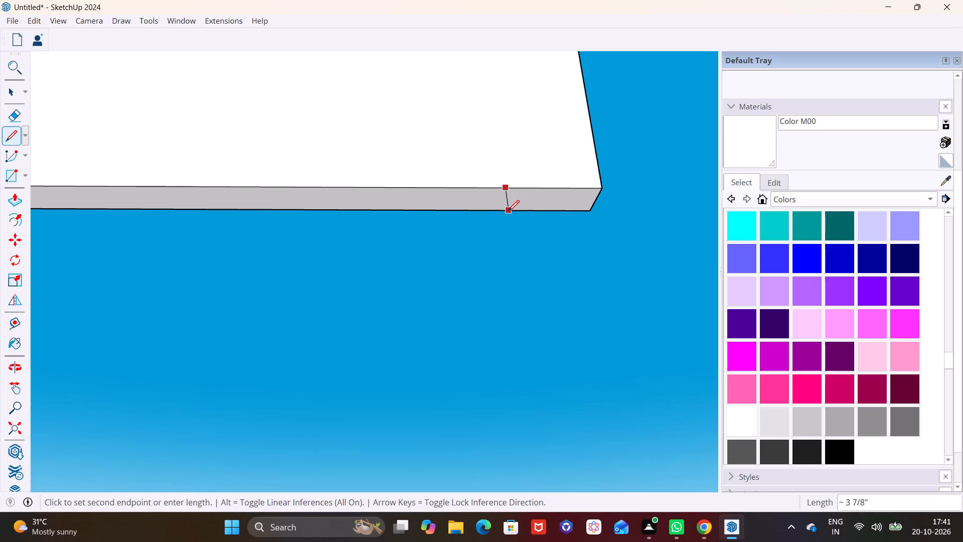
pyautogui.click(503, 213)
# Push/Pull the end section of the roof arm's underside downward by about 3' 7 7/16" to form a hanging leg.
pyautogui.press('space')
pyautogui.click(547, 199)
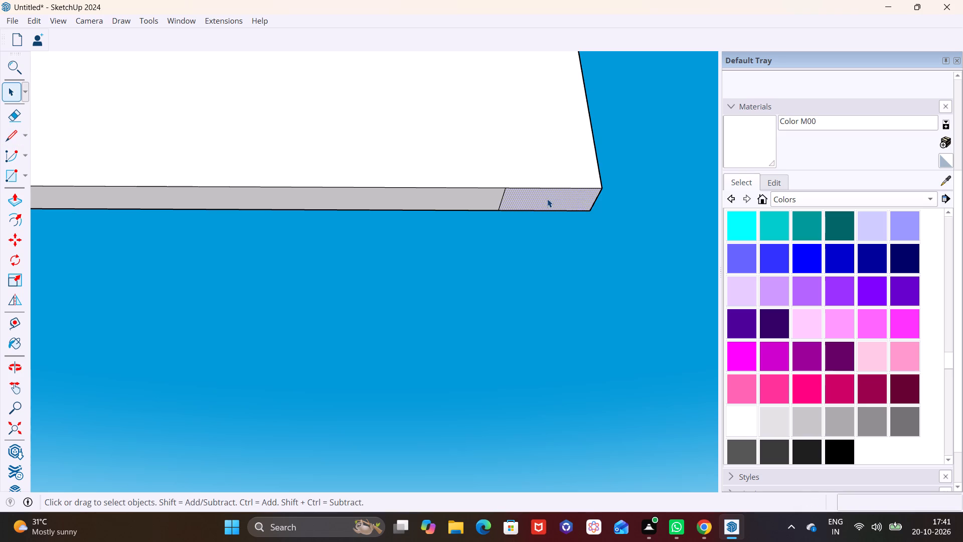
pyautogui.click(10, 198)
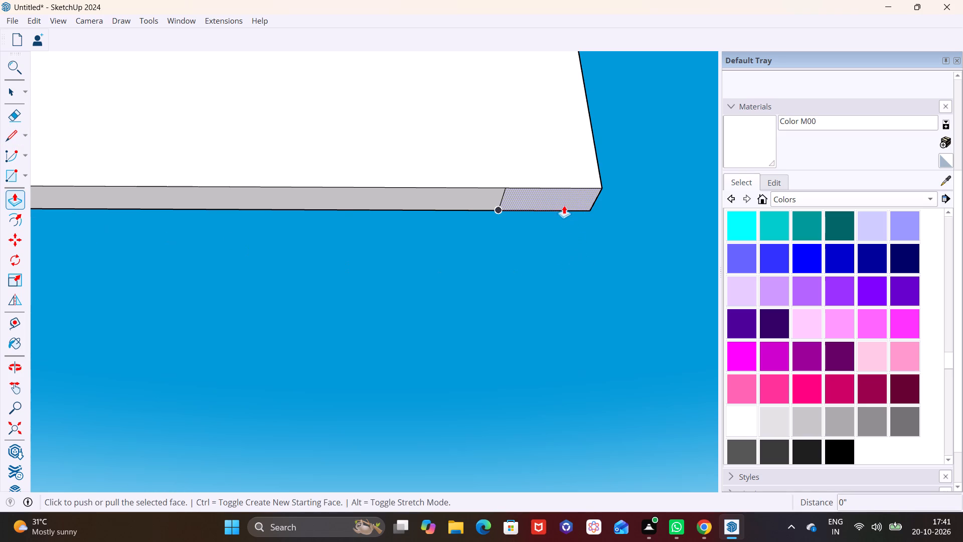
pyautogui.click(563, 204)
pyautogui.scroll(-7, 562, 335)
pyautogui.moveTo(566, 342); pyautogui.dragTo(493, 499, button='middle')
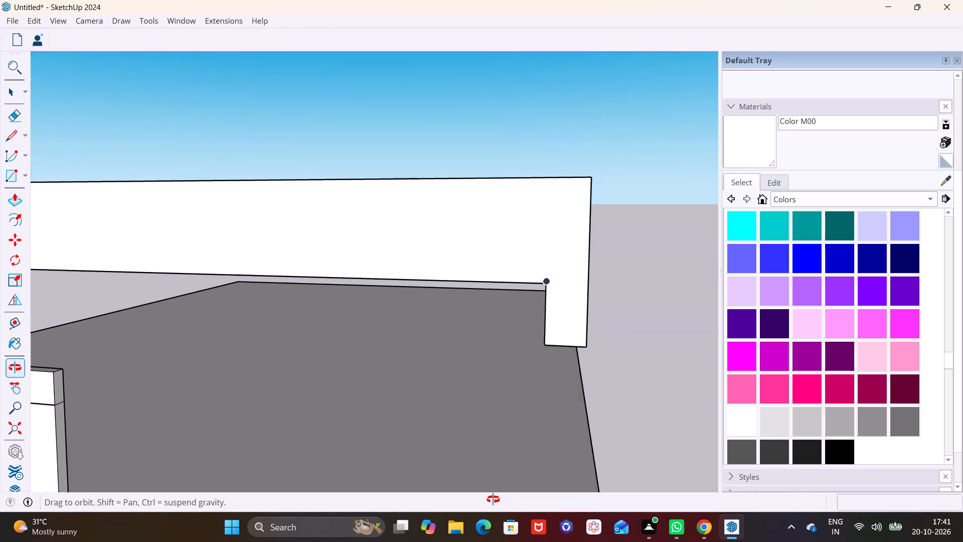
pyautogui.moveTo(493, 499); pyautogui.dragTo(495, 497, button='middle')
pyautogui.scroll(-3, 531, 431)
pyautogui.keyDown('shift'); pyautogui.moveTo(531, 431); pyautogui.dragTo(556, 267, button='middle'); pyautogui.keyUp('shift')
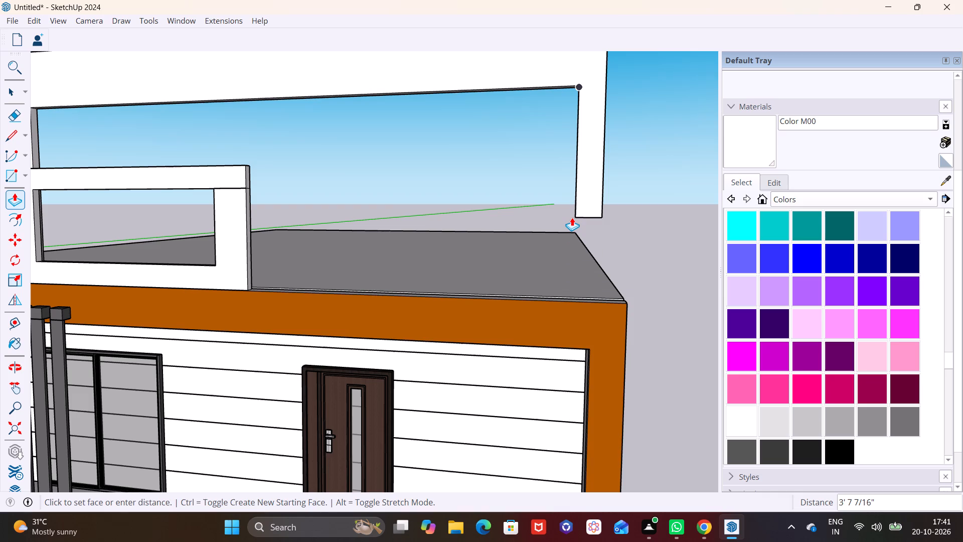
pyautogui.click(572, 217)
# Draw two parallel lines about 3 3/4" long across the roof arm's underside near the hanging leg, marking off a narrow strip.
pyautogui.scroll(-1, 364, 244)
pyautogui.keyDown('shift'); pyautogui.moveTo(364, 244); pyautogui.dragTo(338, 310, button='middle'); pyautogui.keyUp('shift')
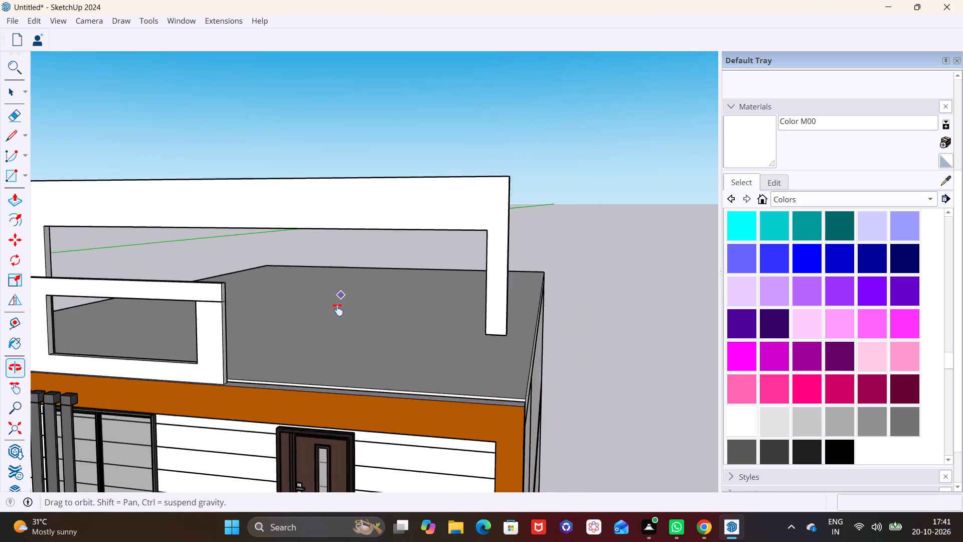
pyautogui.keyDown('shift'); pyautogui.moveTo(338, 310); pyautogui.dragTo(386, 285, button='middle'); pyautogui.keyUp('shift')
pyautogui.moveTo(405, 244); pyautogui.dragTo(429, 120, button='middle')
pyautogui.moveTo(510, 148); pyautogui.dragTo(483, 200, button='middle')
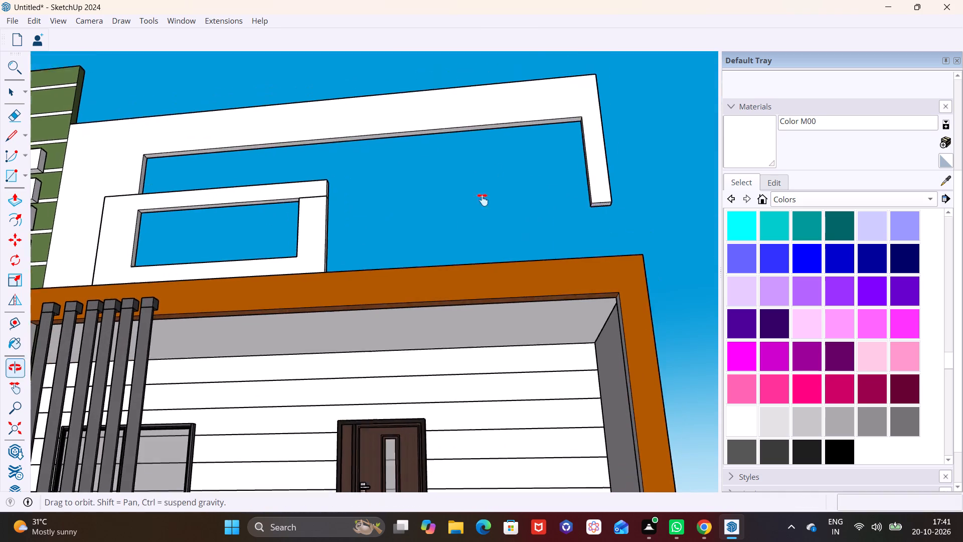
pyautogui.moveTo(483, 200); pyautogui.dragTo(431, 337, button='middle')
pyautogui.moveTo(440, 294); pyautogui.dragTo(471, 227, button='middle')
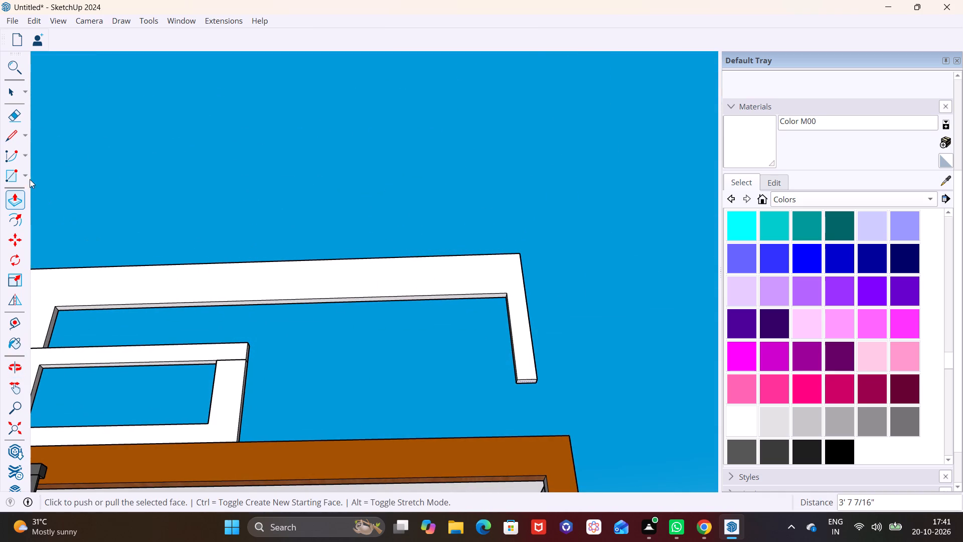
pyautogui.click(13, 139)
pyautogui.scroll(3, 477, 299)
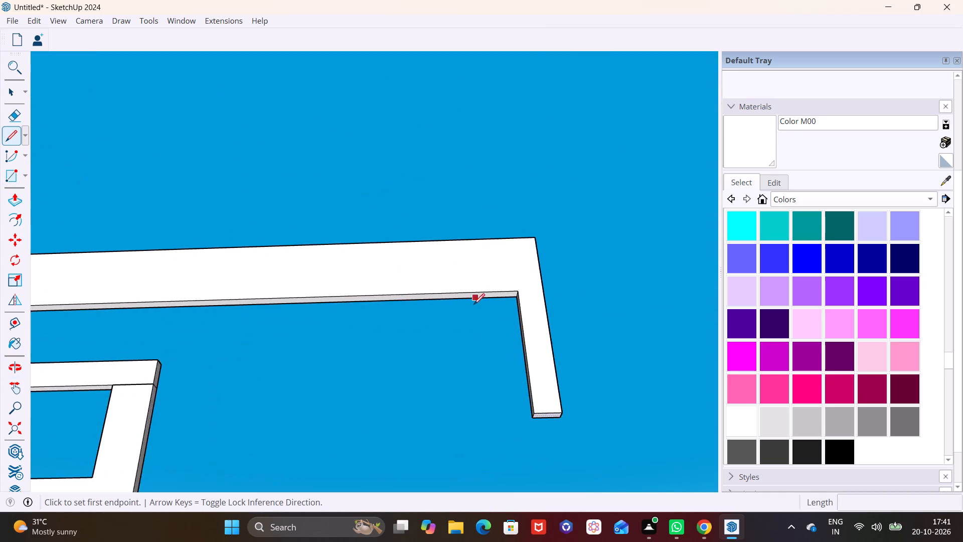
pyautogui.scroll(3, 473, 305)
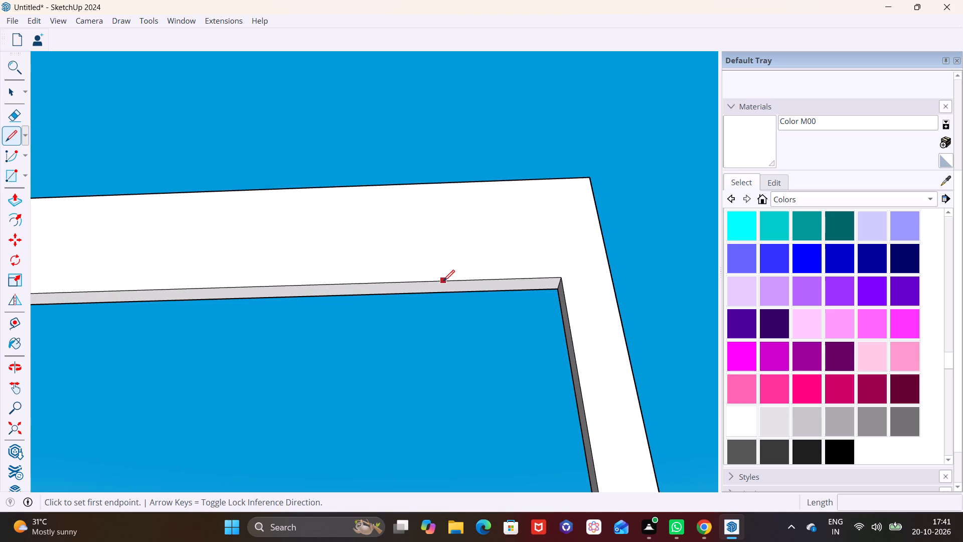
pyautogui.click(453, 280)
pyautogui.click(451, 295)
pyautogui.click(17, 134)
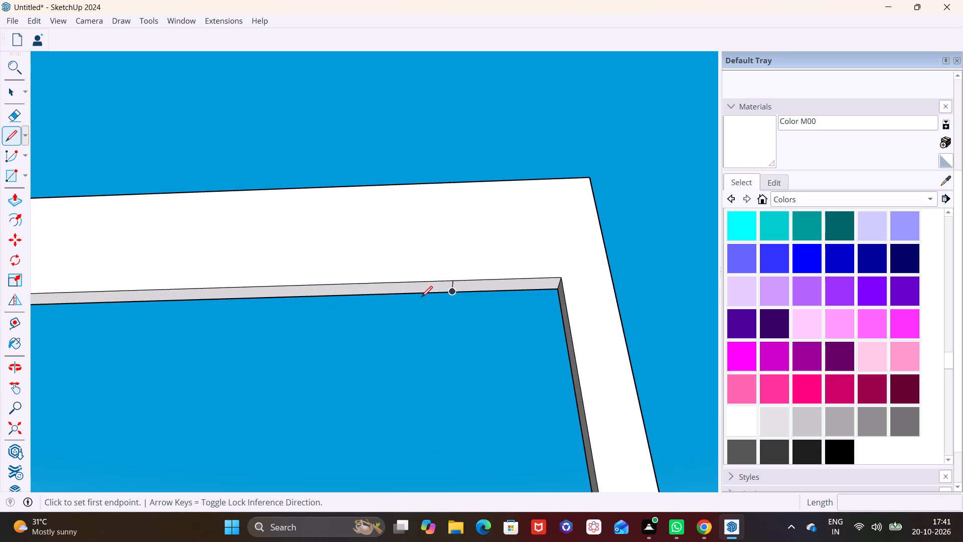
pyautogui.click(434, 283)
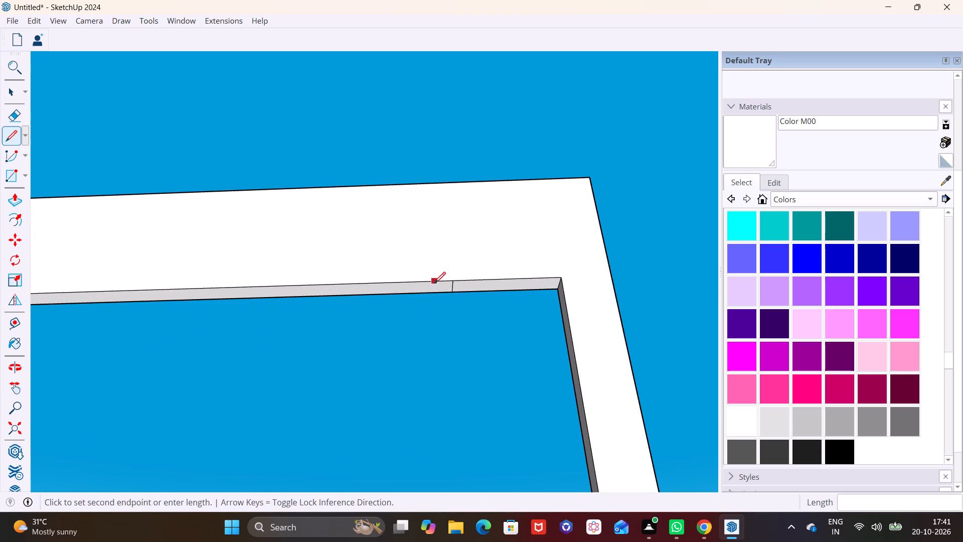
pyautogui.click(433, 297)
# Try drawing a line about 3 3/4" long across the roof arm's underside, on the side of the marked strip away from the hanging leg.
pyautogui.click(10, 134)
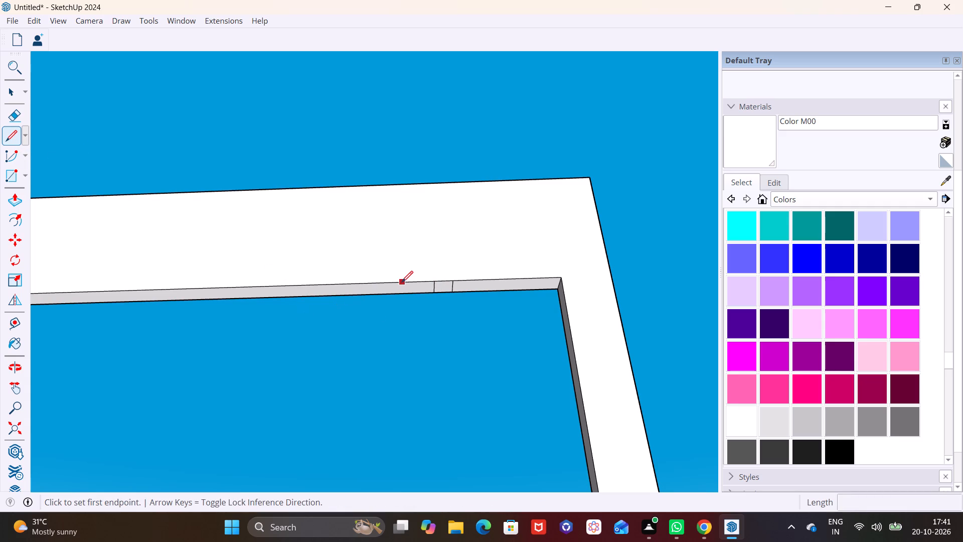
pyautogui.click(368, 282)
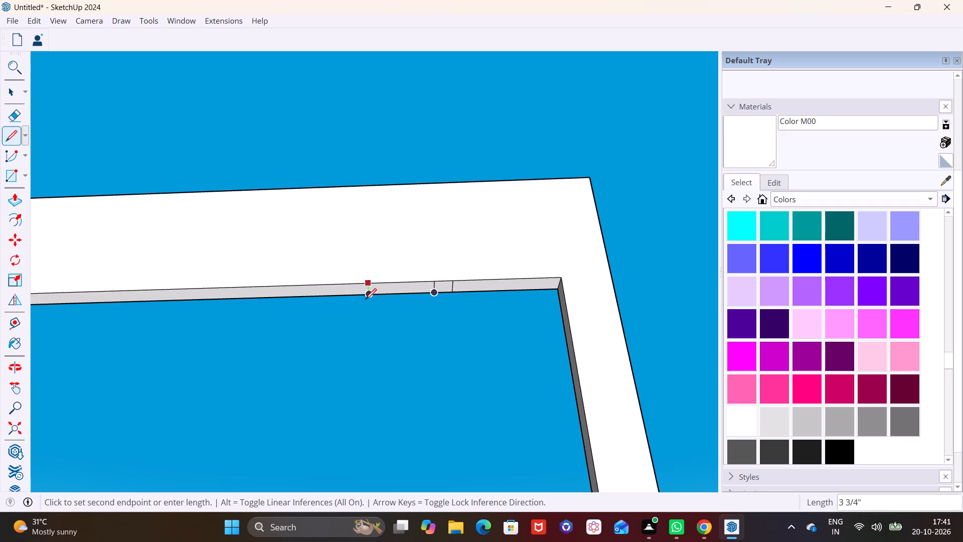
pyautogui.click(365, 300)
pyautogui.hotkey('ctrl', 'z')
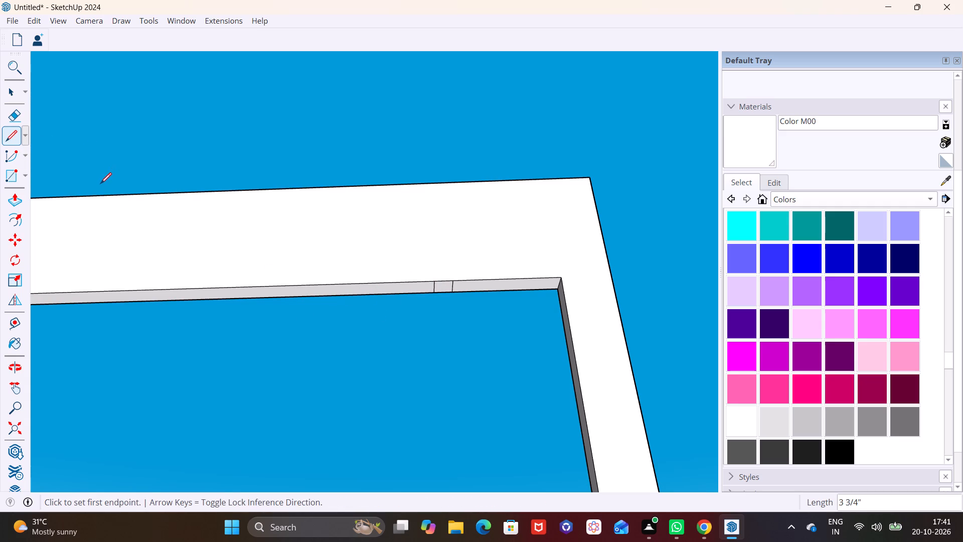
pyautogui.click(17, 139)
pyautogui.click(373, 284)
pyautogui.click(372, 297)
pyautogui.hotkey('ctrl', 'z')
# Search 3D Warehouse for plants and look through the model results.
pyautogui.click(177, 24)
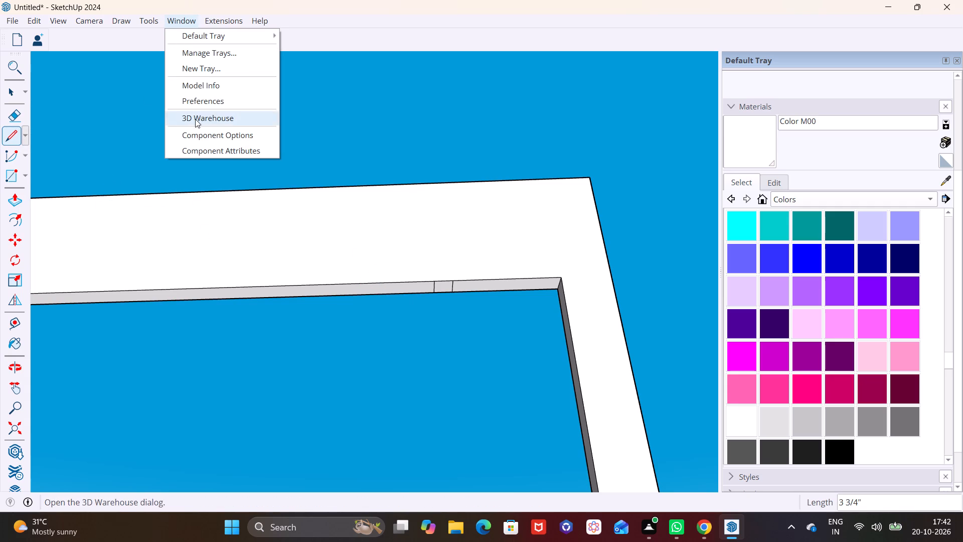
pyautogui.click(195, 119)
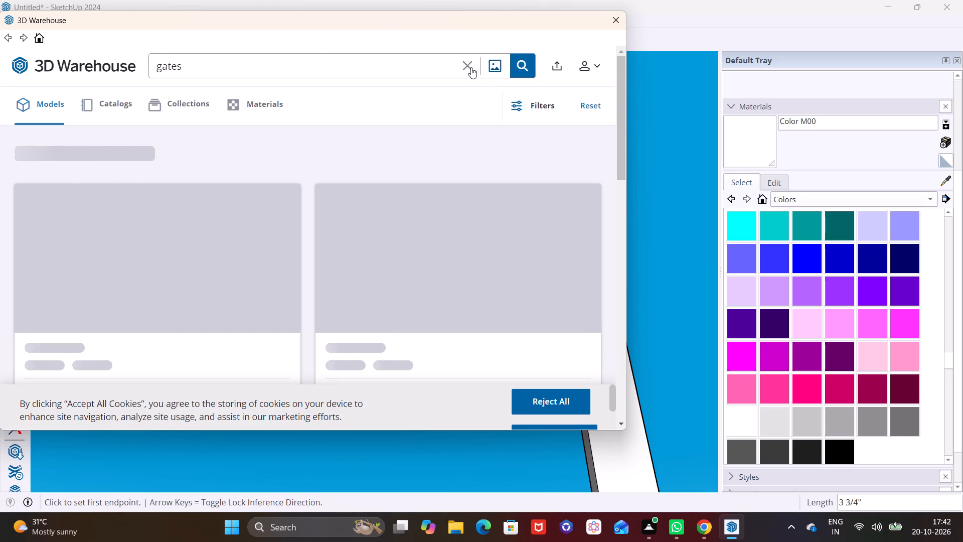
pyautogui.click(469, 66)
pyautogui.write('pla')
pyautogui.write('nts')
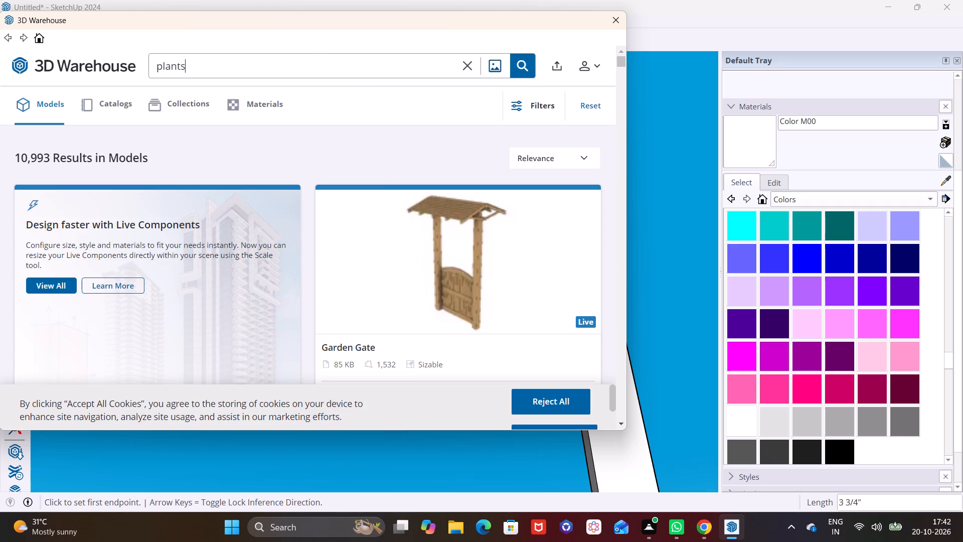
pyautogui.press('Return')
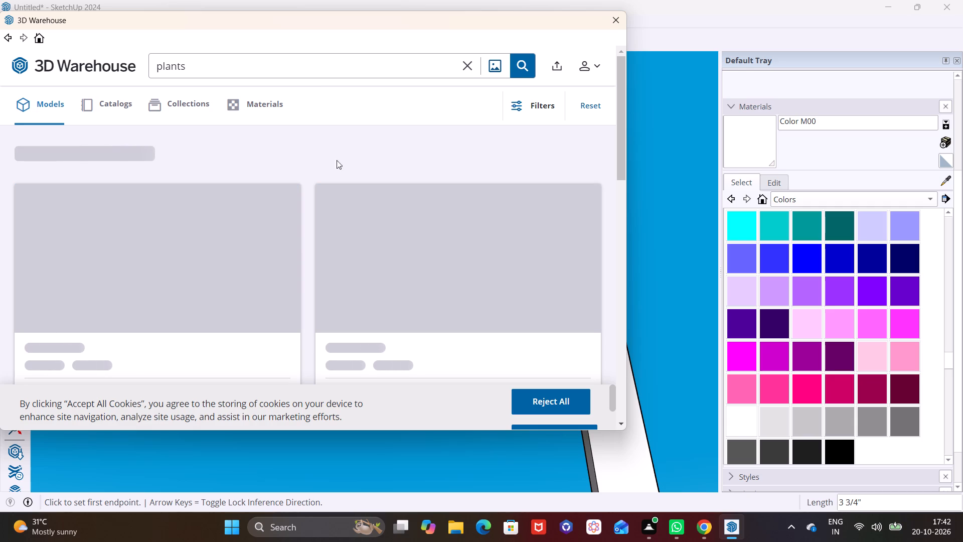
pyautogui.scroll(-5, 406, 304)
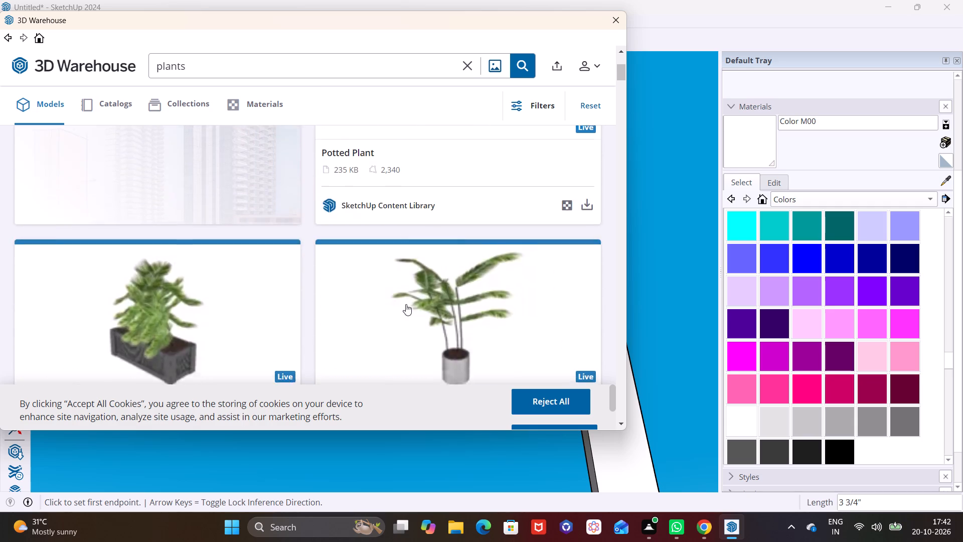
pyautogui.scroll(-18, 406, 304)
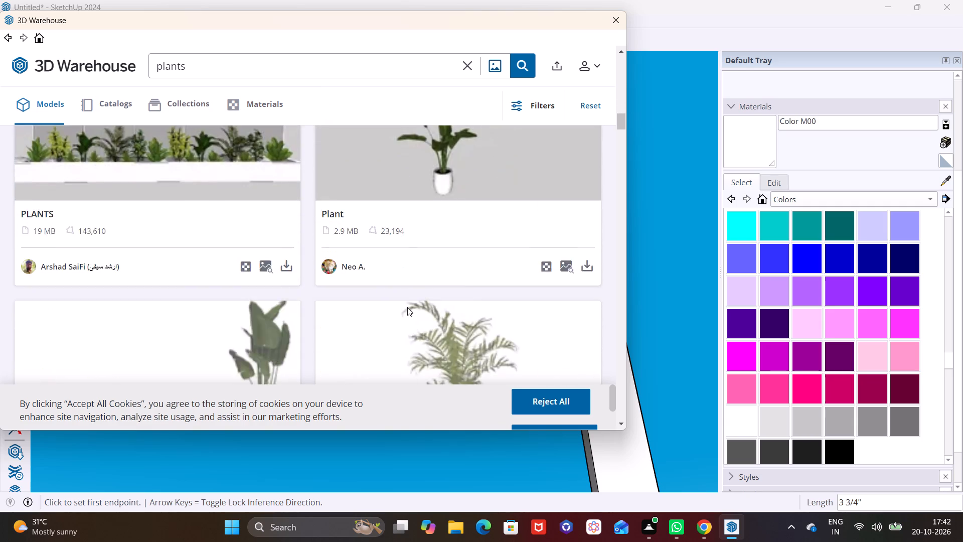
pyautogui.scroll(-20, 407, 307)
pyautogui.scroll(-3, 407, 307)
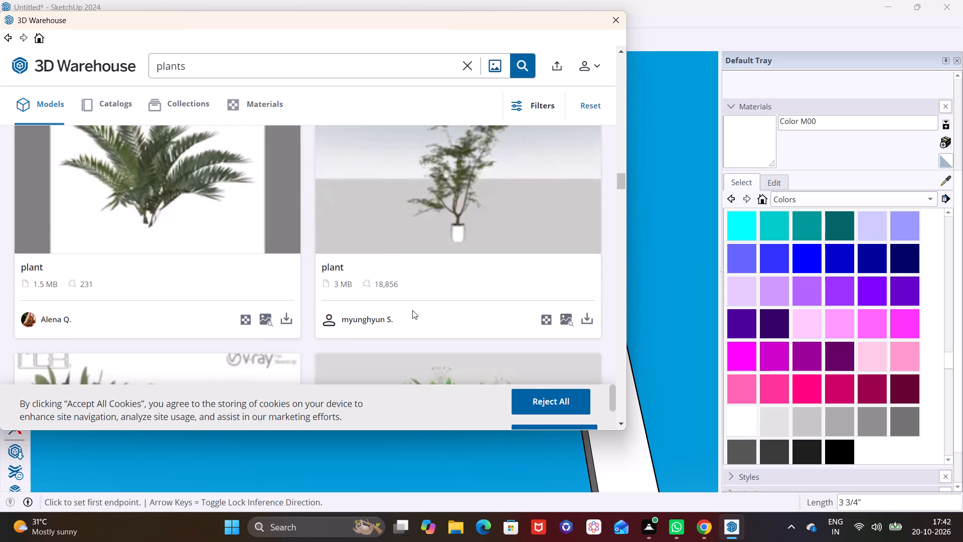
pyautogui.scroll(-13, 412, 310)
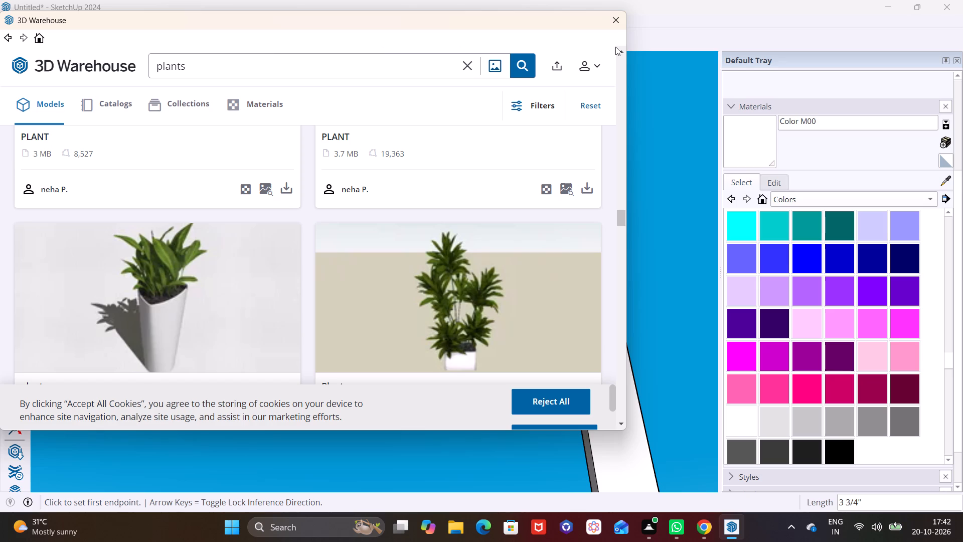
pyautogui.click(615, 18)
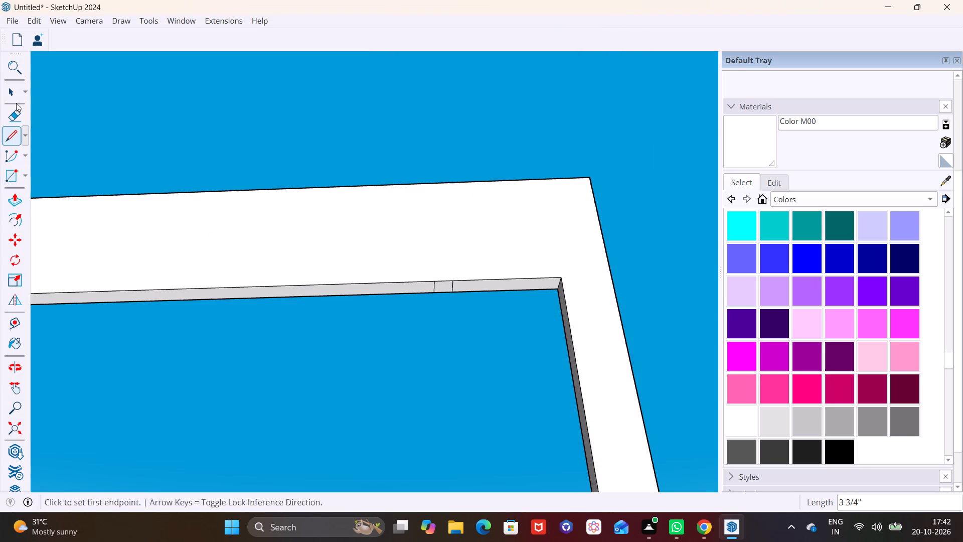
# Push/Pull the marked strip on the roof arm's underside downward by about 3' 6 3/8" to form a slim hanging bar.
pyautogui.click(16, 91)
pyautogui.click(438, 286)
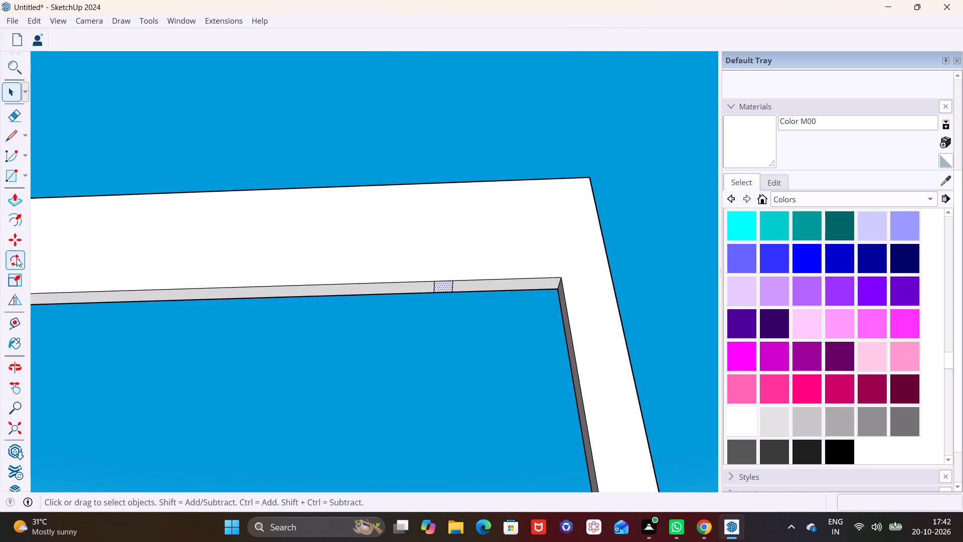
pyautogui.click(20, 198)
pyautogui.click(443, 289)
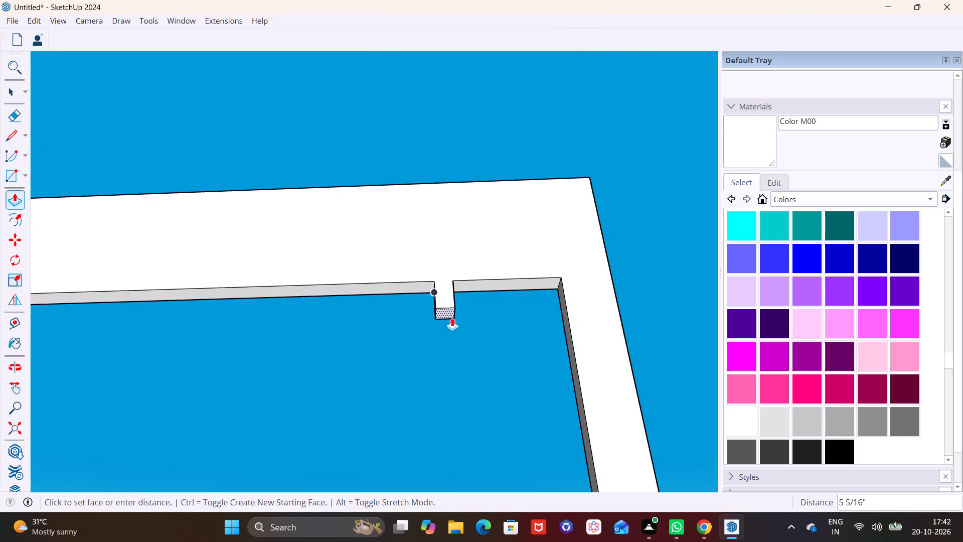
pyautogui.scroll(-7, 452, 345)
pyautogui.moveTo(452, 346); pyautogui.dragTo(470, 257, button='middle')
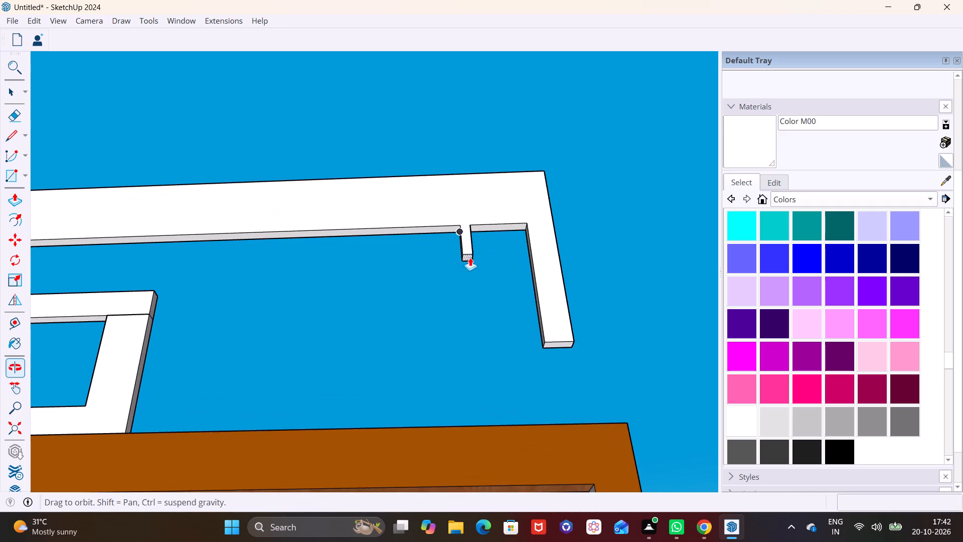
pyautogui.moveTo(472, 309); pyautogui.dragTo(474, 400, button='middle')
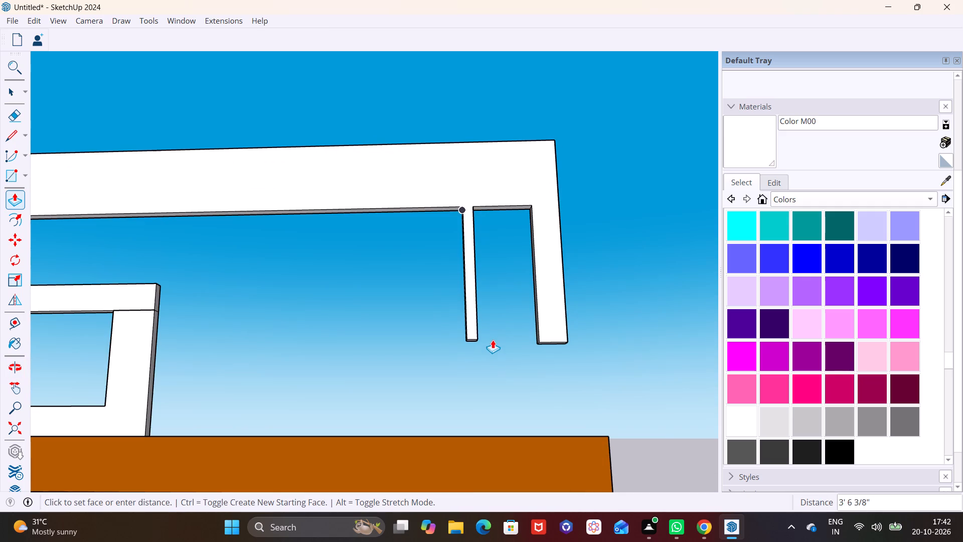
pyautogui.click(493, 341)
# Draw two parallel lines about 3 3/4" long across the arm's underside beyond the slim bar, marking off a second narrow strip.
pyautogui.moveTo(493, 289); pyautogui.dragTo(490, 359, button='middle')
pyautogui.scroll(2, 450, 278)
pyautogui.moveTo(444, 282); pyautogui.dragTo(445, 205, button='middle')
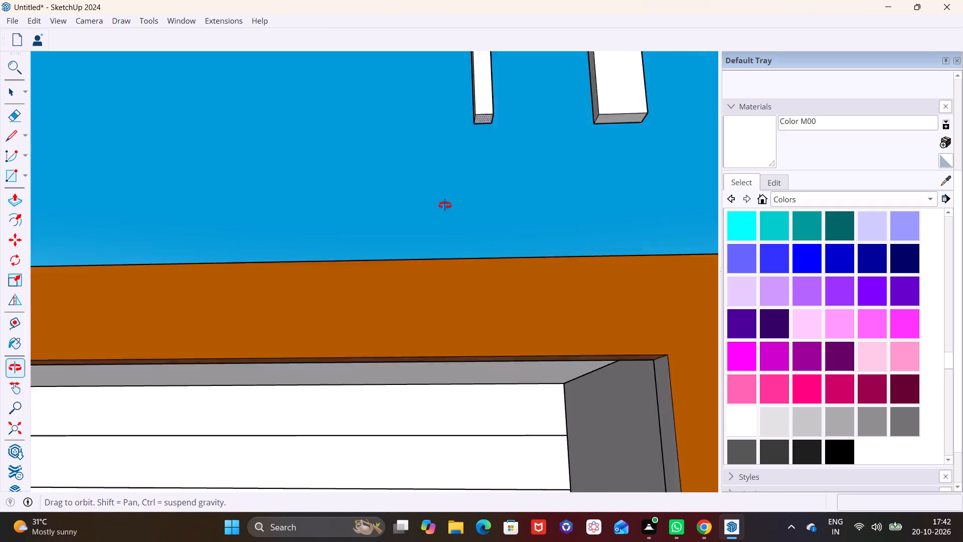
pyautogui.moveTo(445, 205); pyautogui.dragTo(448, 188, button='middle')
pyautogui.keyDown('shift'); pyautogui.moveTo(448, 194); pyautogui.dragTo(443, 425, button='middle'); pyautogui.keyUp('shift')
pyautogui.keyDown('shift'); pyautogui.moveTo(412, 176); pyautogui.dragTo(421, 367, button='middle'); pyautogui.keyUp('shift')
pyautogui.moveTo(420, 190); pyautogui.dragTo(422, 153, button='middle')
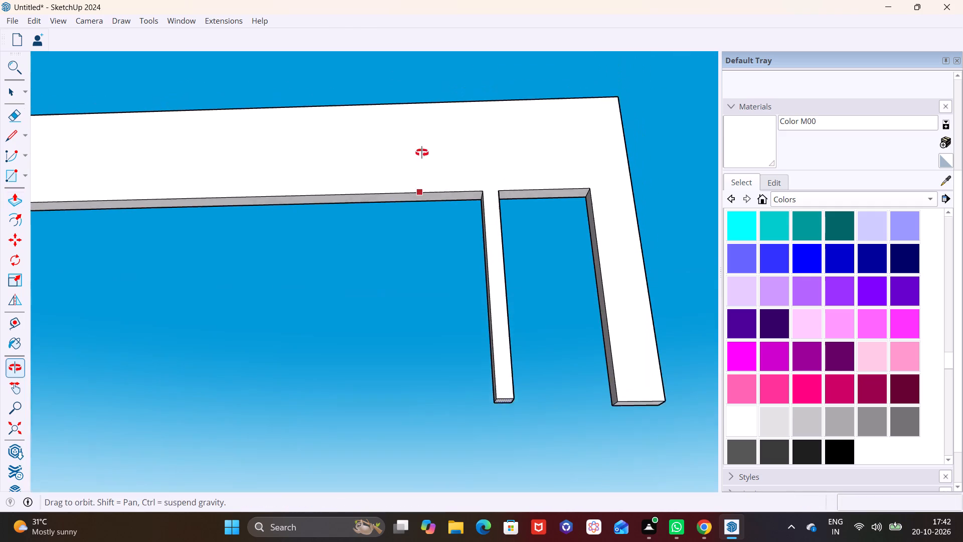
pyautogui.moveTo(422, 153); pyautogui.dragTo(427, 104, button='middle')
pyautogui.click(16, 133)
pyautogui.scroll(1, 349, 197)
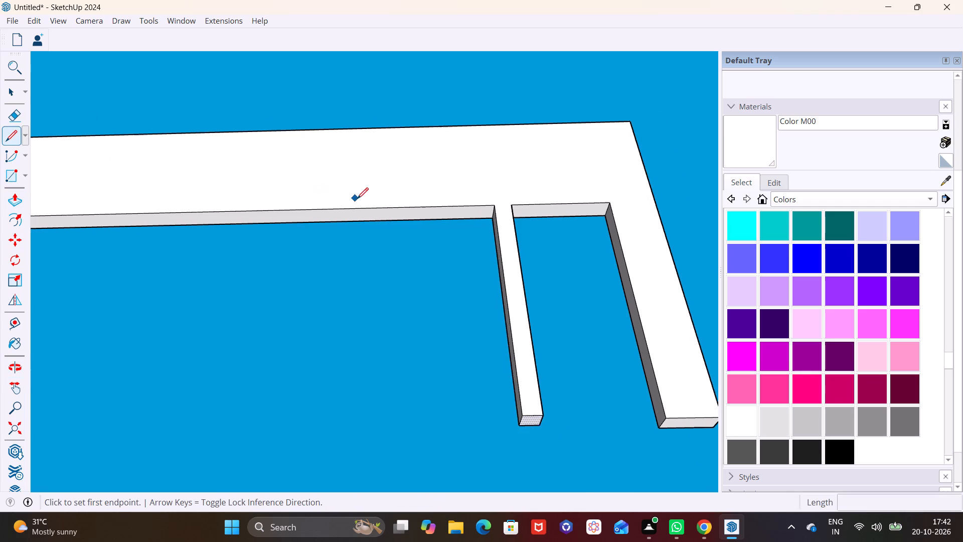
pyautogui.scroll(1, 357, 199)
pyautogui.scroll(1, 410, 216)
pyautogui.click(411, 209)
pyautogui.click(412, 224)
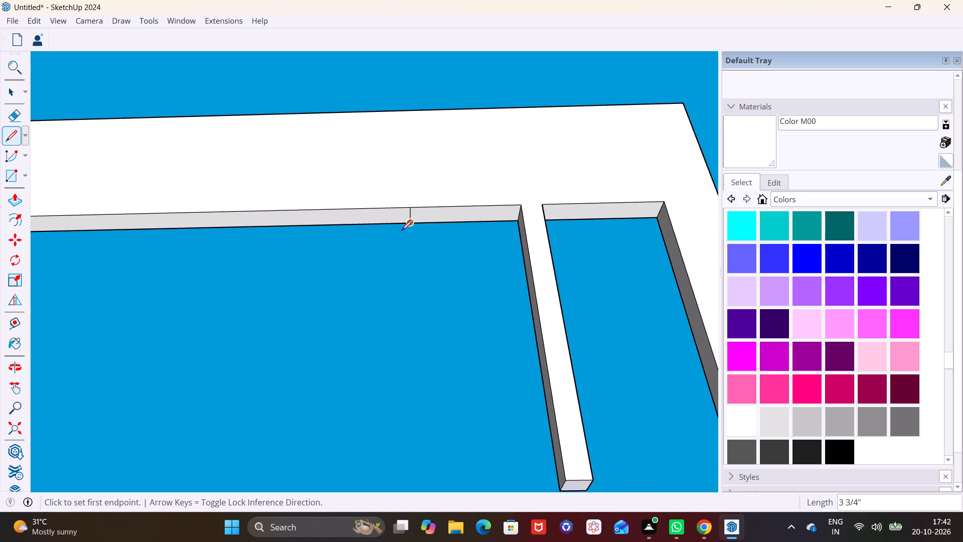
pyautogui.click(392, 208)
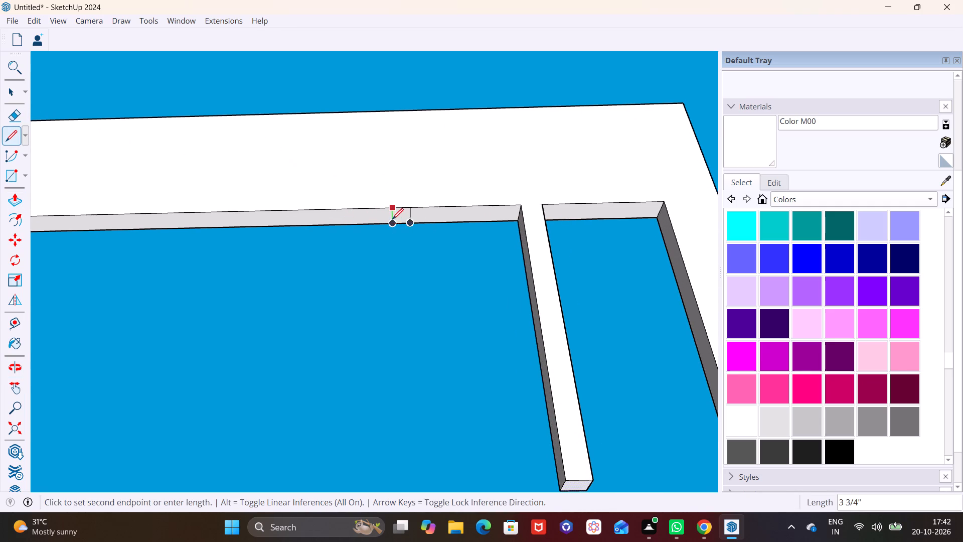
pyautogui.click(392, 225)
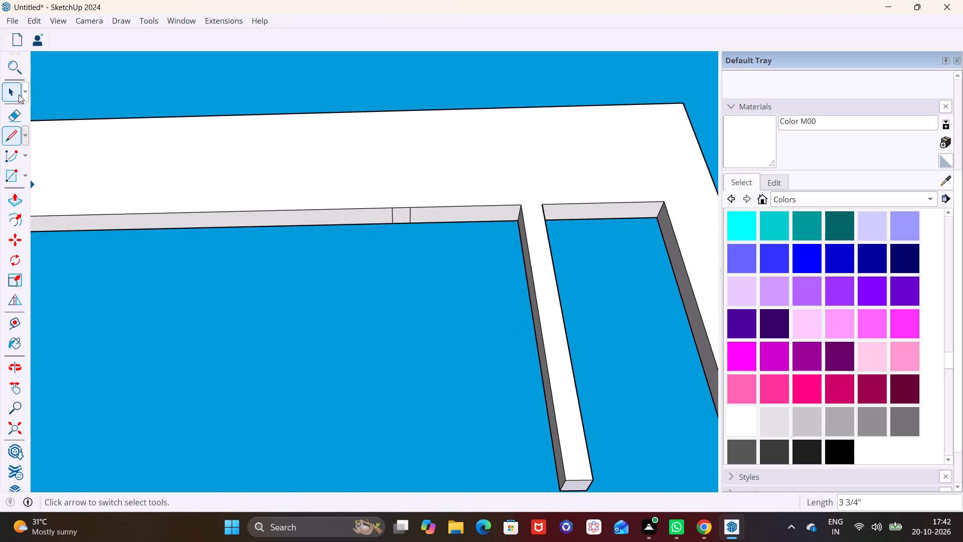
# Push/Pull the second narrow strip downward by about 3' 6 1/8" to form another slim hanging bar.
pyautogui.click(15, 94)
pyautogui.click(406, 212)
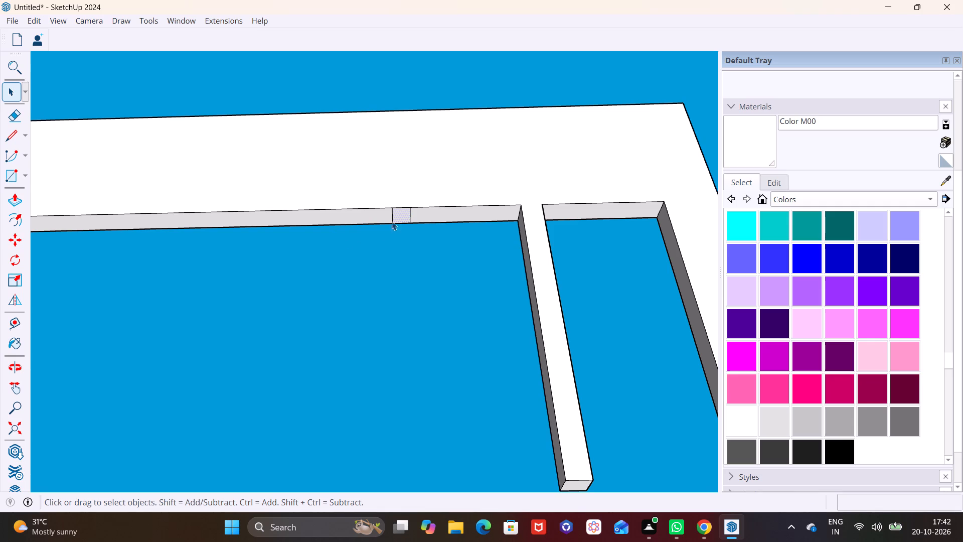
pyautogui.click(20, 196)
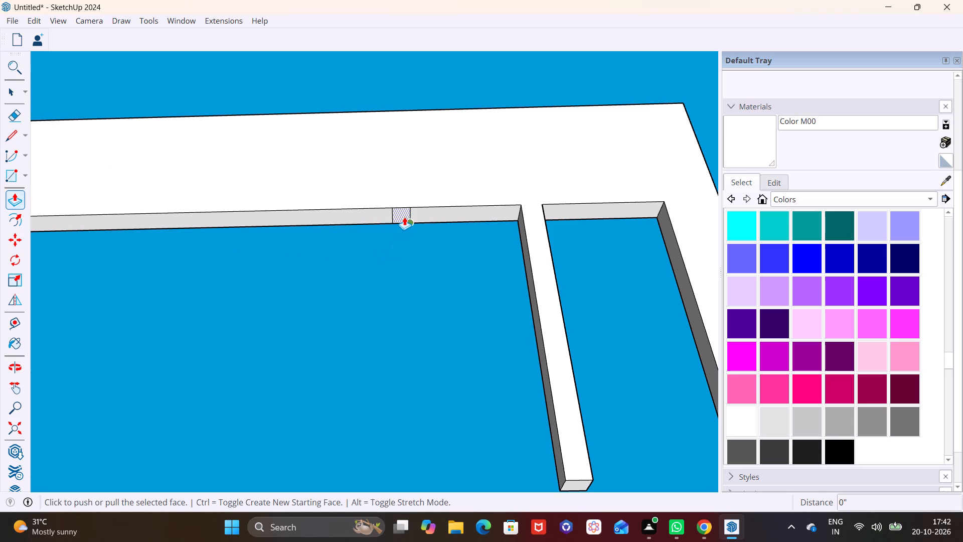
pyautogui.click(404, 216)
pyautogui.click(401, 217)
pyautogui.scroll(-6, 413, 297)
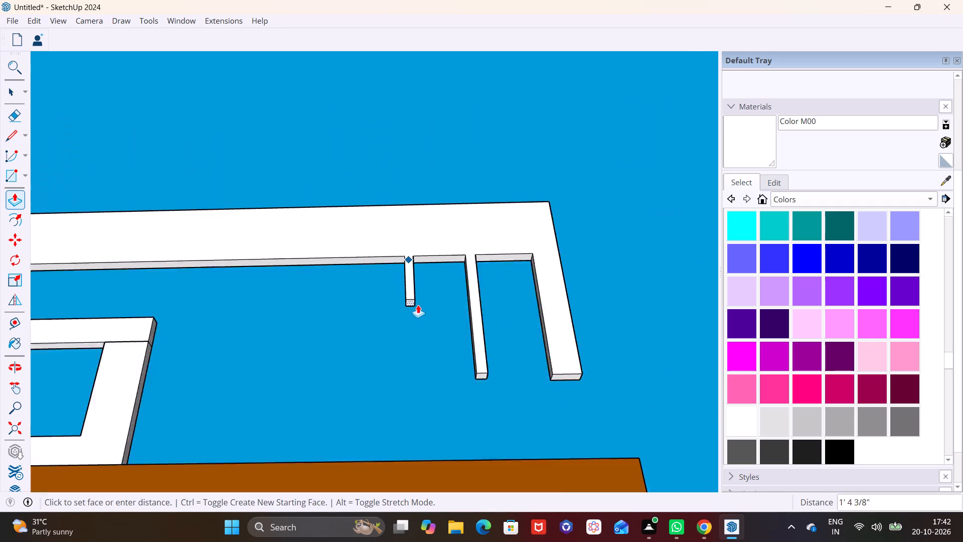
pyautogui.scroll(-1, 418, 305)
pyautogui.click(418, 357)
pyautogui.scroll(2, 351, 261)
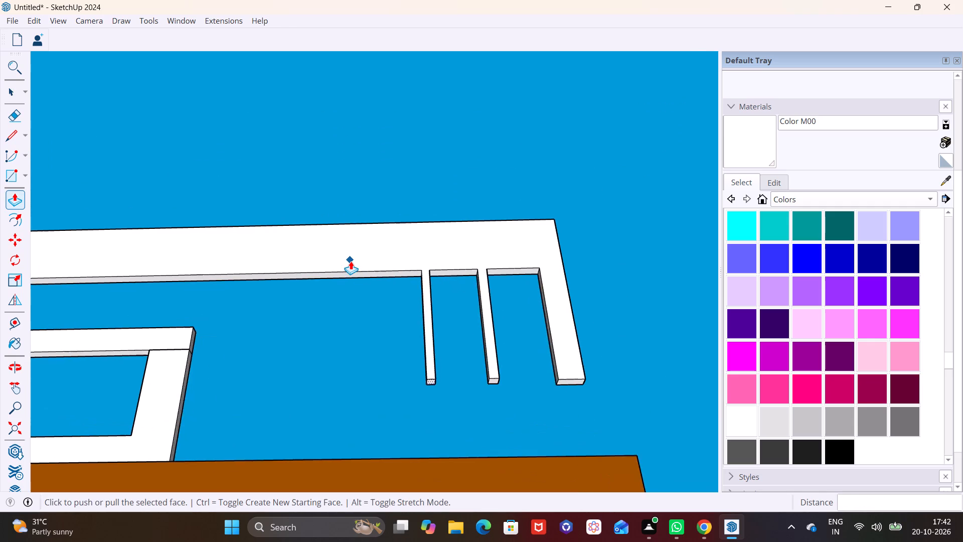
pyautogui.scroll(4, 348, 261)
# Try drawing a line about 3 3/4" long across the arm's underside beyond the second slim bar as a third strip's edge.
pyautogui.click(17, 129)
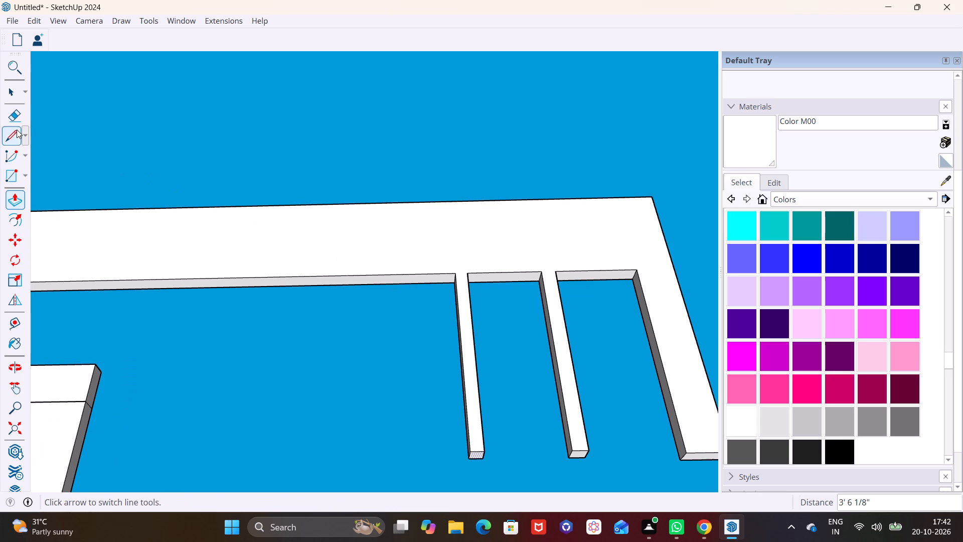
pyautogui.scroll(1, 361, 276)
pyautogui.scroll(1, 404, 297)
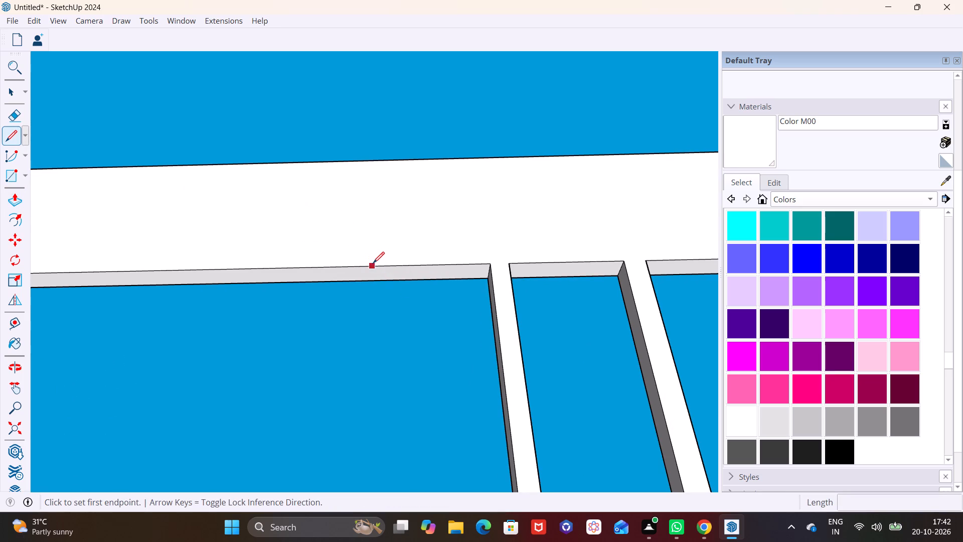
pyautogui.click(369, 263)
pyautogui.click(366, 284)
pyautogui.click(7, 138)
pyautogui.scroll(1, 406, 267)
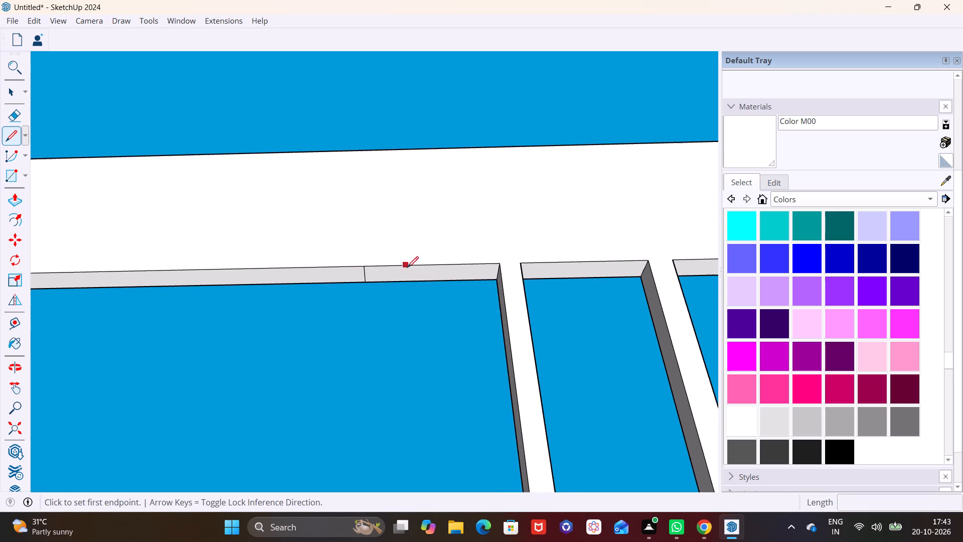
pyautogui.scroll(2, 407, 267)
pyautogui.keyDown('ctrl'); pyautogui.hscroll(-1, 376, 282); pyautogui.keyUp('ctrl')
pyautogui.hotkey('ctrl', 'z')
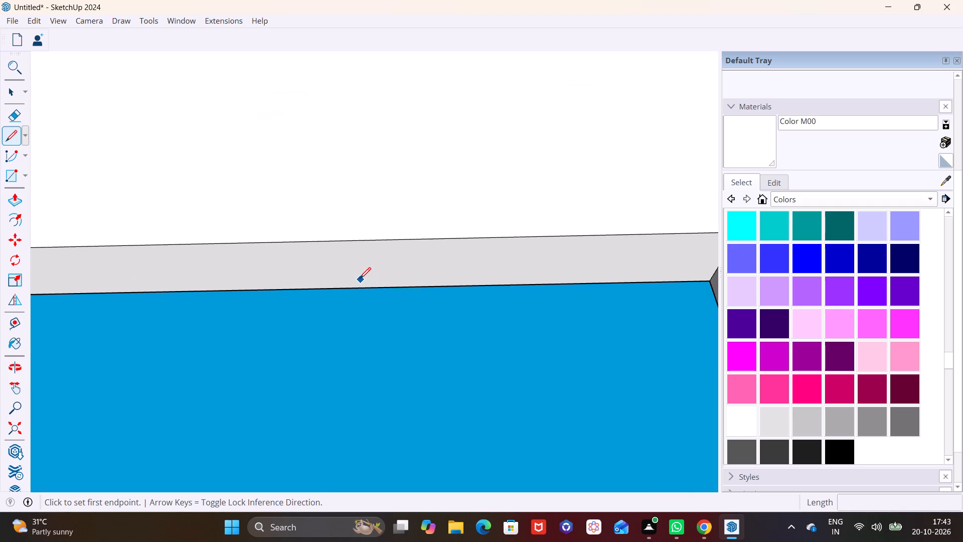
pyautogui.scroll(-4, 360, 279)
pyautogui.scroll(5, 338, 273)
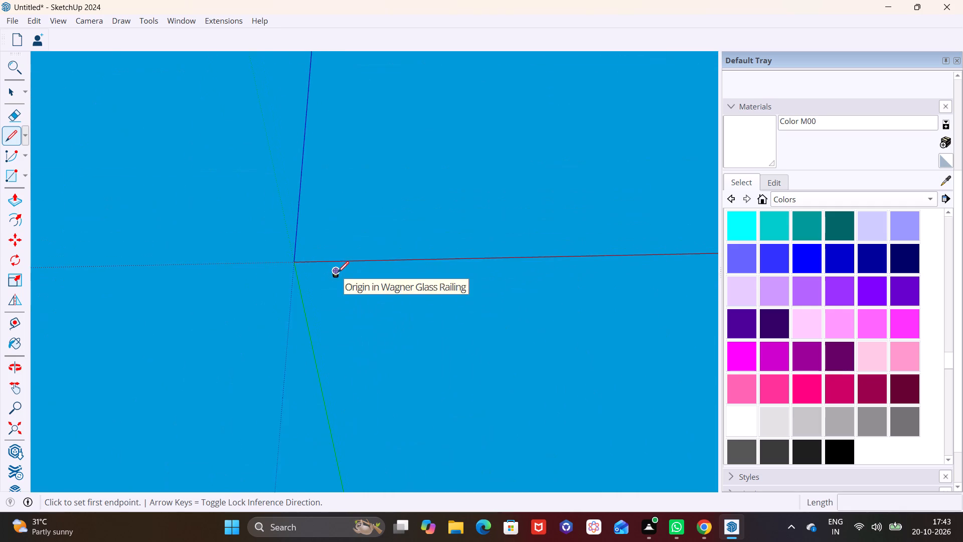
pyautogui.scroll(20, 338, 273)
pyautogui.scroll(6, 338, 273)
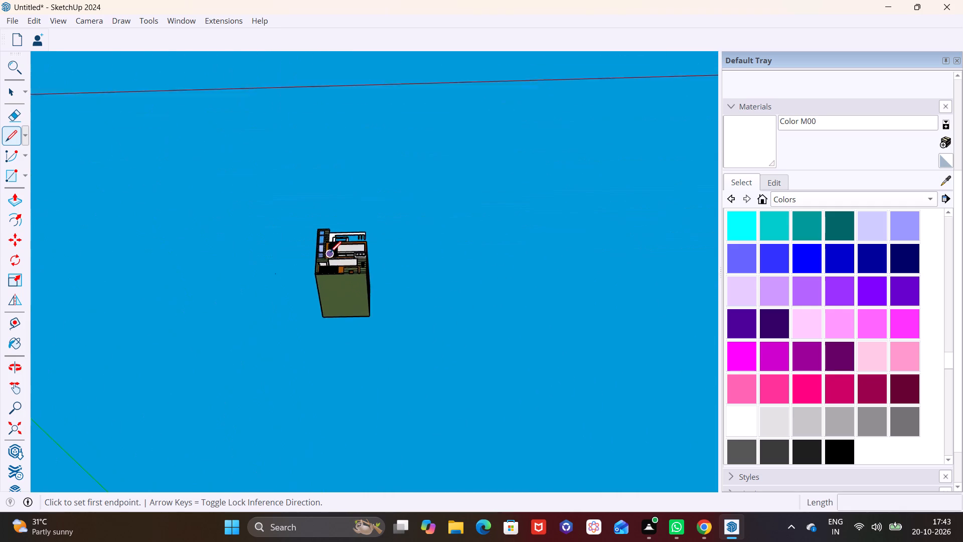
# Draw two parallel lines about 3 3/4" long across the roof arm's underside beyond the second slim bar, marking off a third narrow strip.
pyautogui.scroll(12, 330, 252)
pyautogui.moveTo(372, 267); pyautogui.dragTo(361, 352, button='middle')
pyautogui.scroll(4, 377, 261)
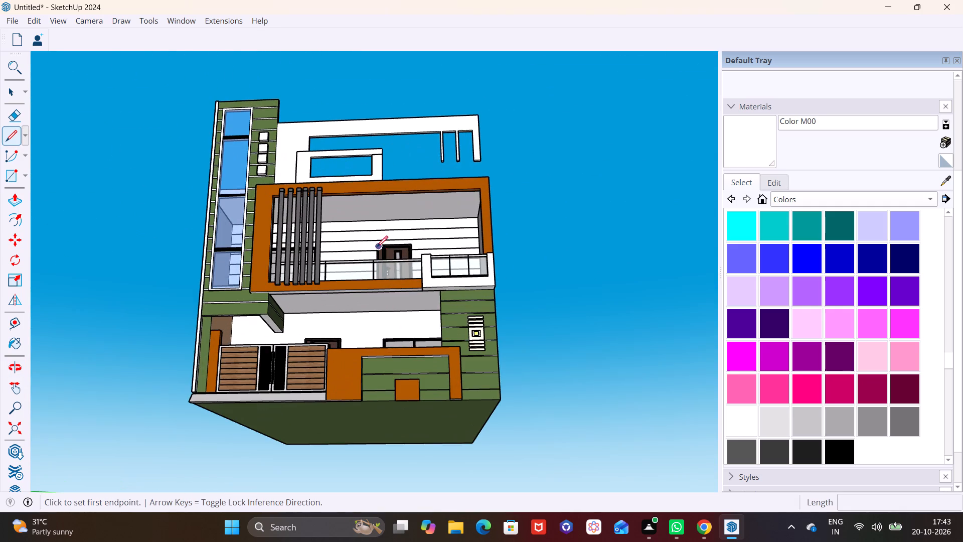
pyautogui.scroll(1, 371, 218)
pyautogui.moveTo(371, 218); pyautogui.dragTo(362, 331, button='middle')
pyautogui.scroll(5, 382, 252)
pyautogui.moveTo(431, 257); pyautogui.dragTo(440, 257, button='middle')
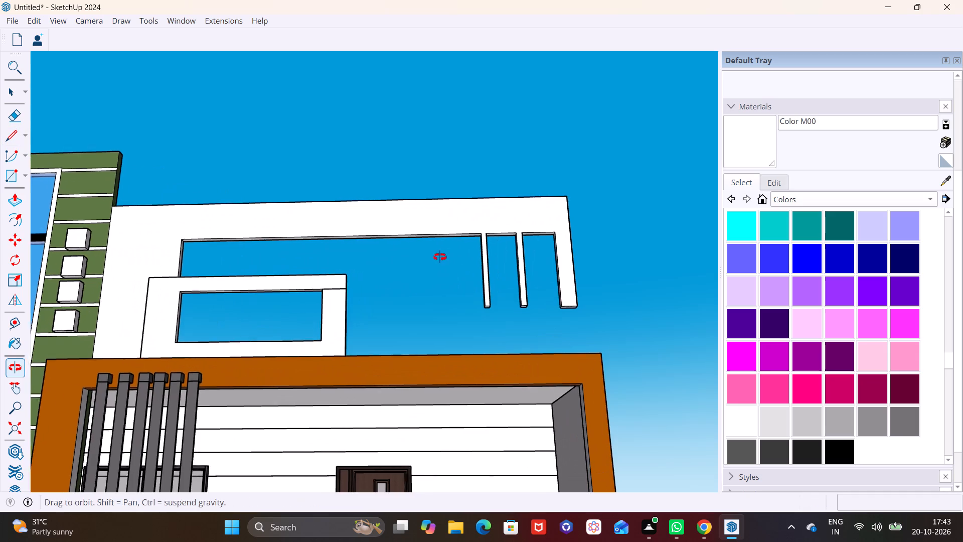
pyautogui.moveTo(440, 257); pyautogui.dragTo(477, 215, button='middle')
pyautogui.scroll(10, 475, 229)
pyautogui.moveTo(459, 250); pyautogui.dragTo(453, 226, button='middle')
pyautogui.scroll(1, 459, 250)
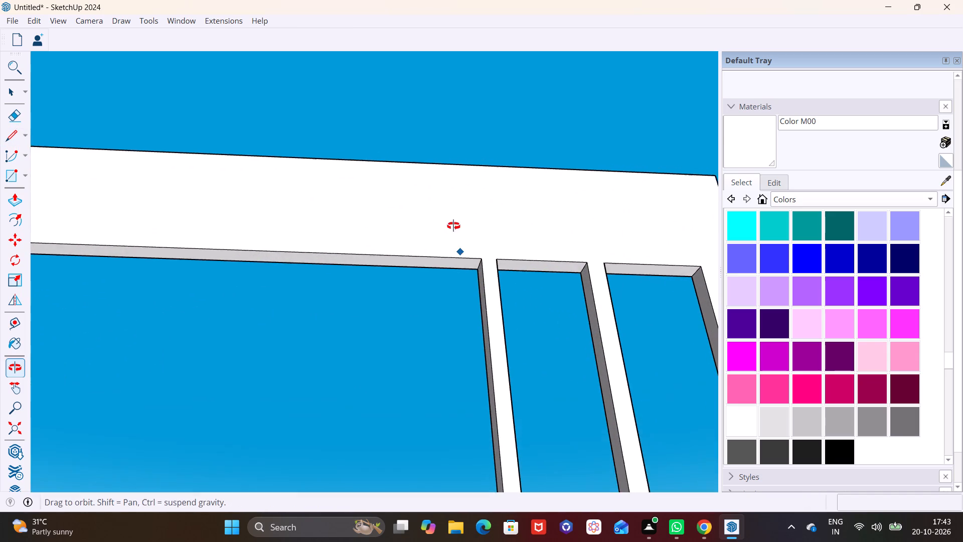
pyautogui.moveTo(453, 226); pyautogui.dragTo(453, 207, button='middle')
pyautogui.click(381, 256)
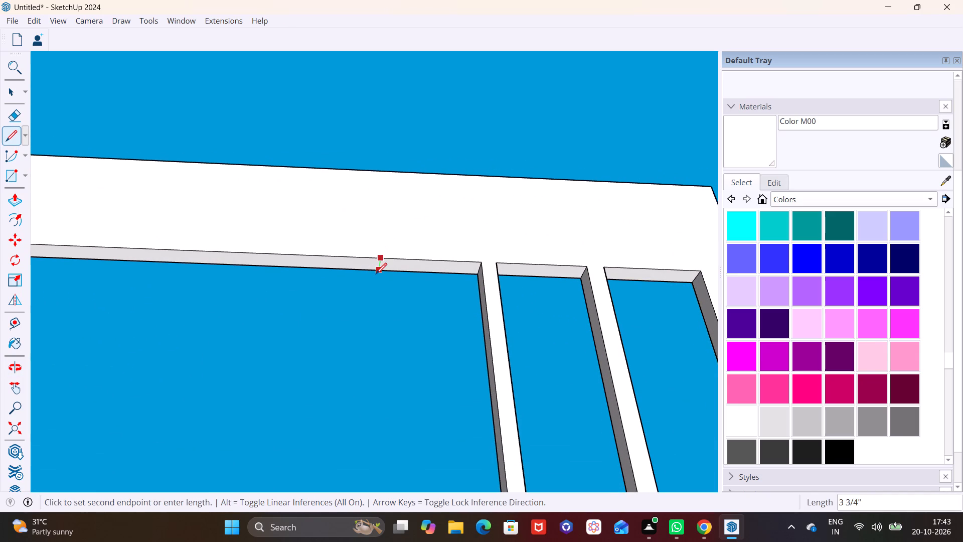
pyautogui.click(376, 274)
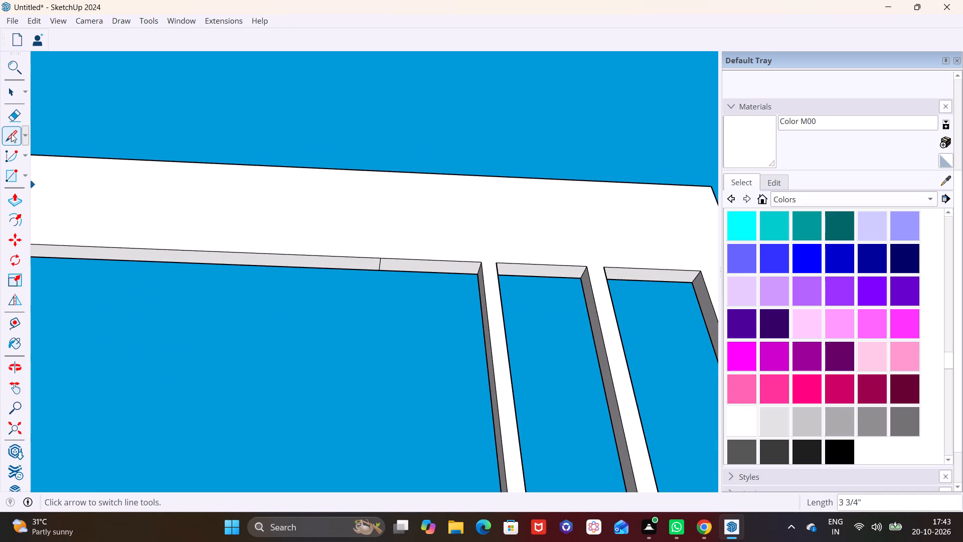
pyautogui.click(11, 132)
pyautogui.scroll(3, 371, 257)
pyautogui.click(369, 259)
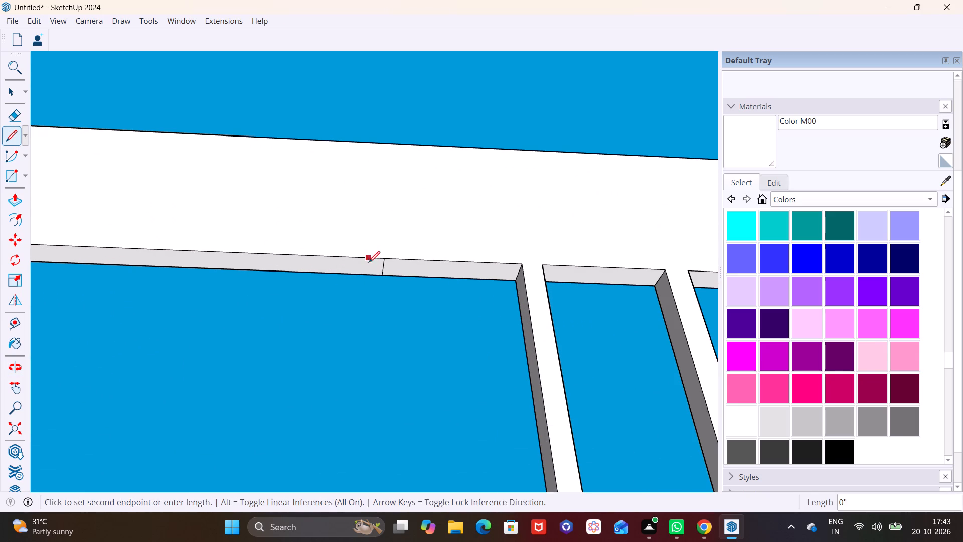
pyautogui.click(368, 280)
# Push/Pull the third narrow strip downward by about 3' 5 5/8" to form a third slim hanging bar.
pyautogui.press('space')
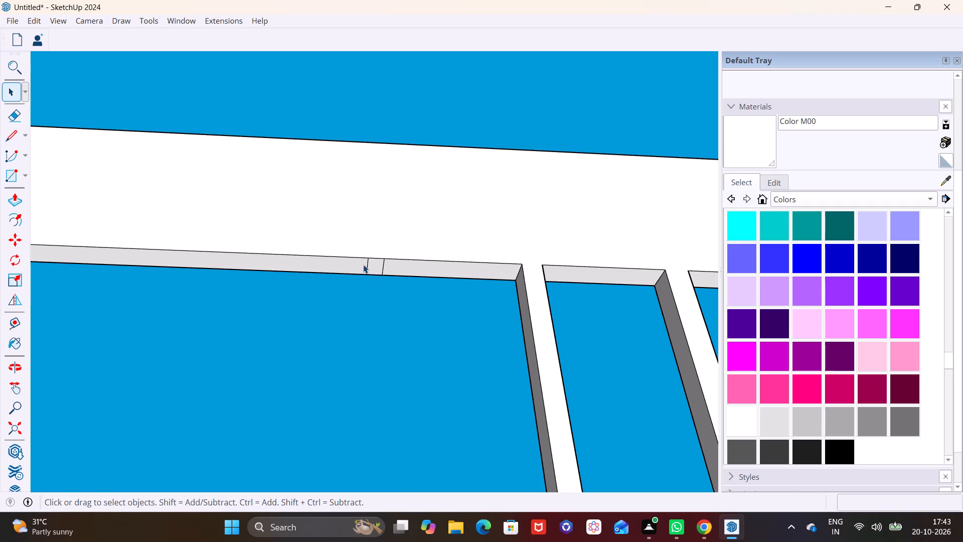
pyautogui.click(375, 264)
pyautogui.click(20, 201)
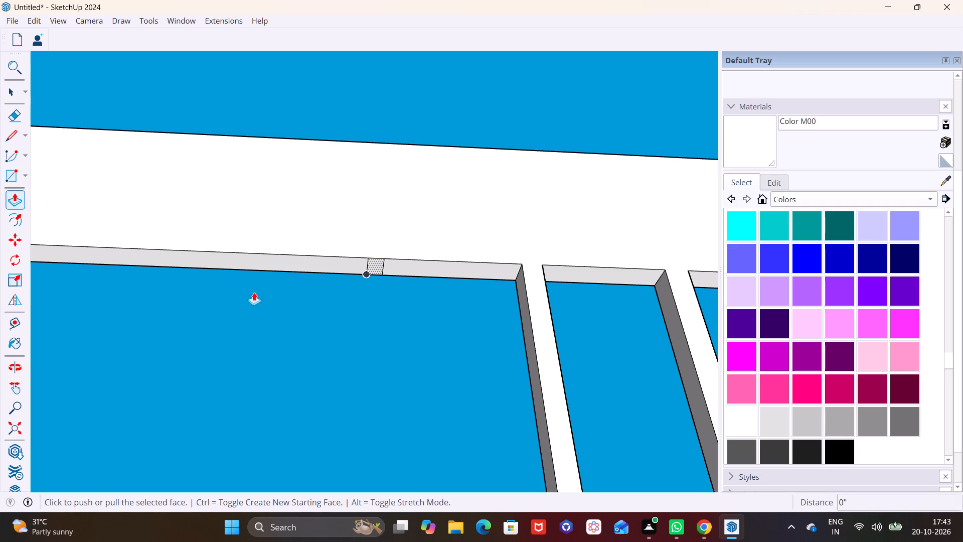
pyautogui.click(374, 262)
pyautogui.scroll(-4, 368, 340)
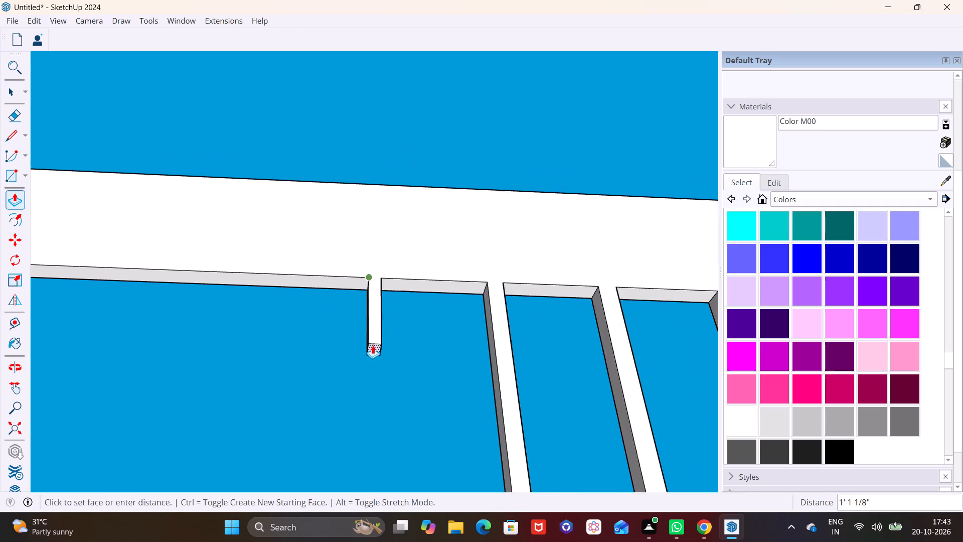
pyautogui.scroll(-5, 373, 345)
pyautogui.keyDown('shift'); pyautogui.moveTo(374, 354); pyautogui.dragTo(372, 322, button='middle'); pyautogui.keyUp('shift')
pyautogui.click(377, 408)
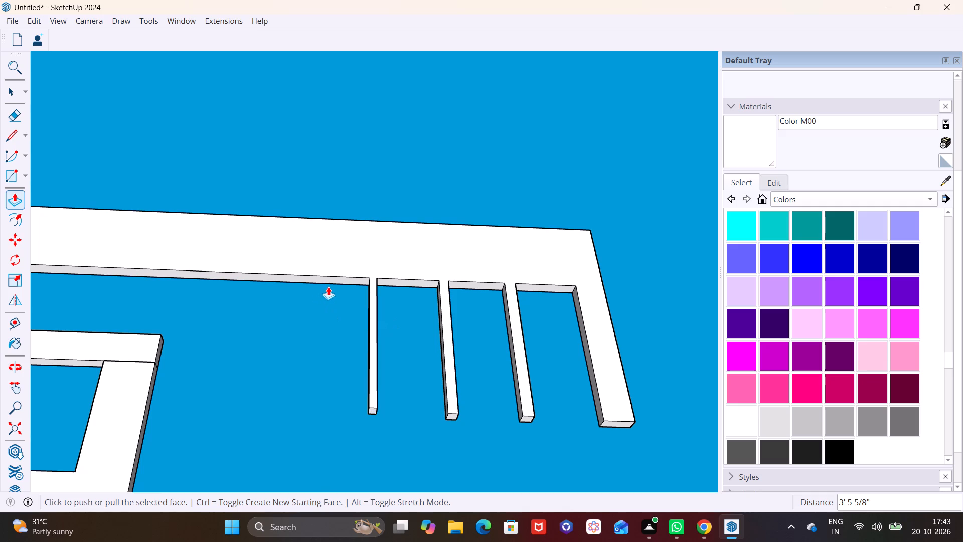
# Draw two parallel lines about 3 3/4" long across the arm's underside beyond the third slim bar, marking off a fourth narrow strip.
pyautogui.scroll(3, 333, 280)
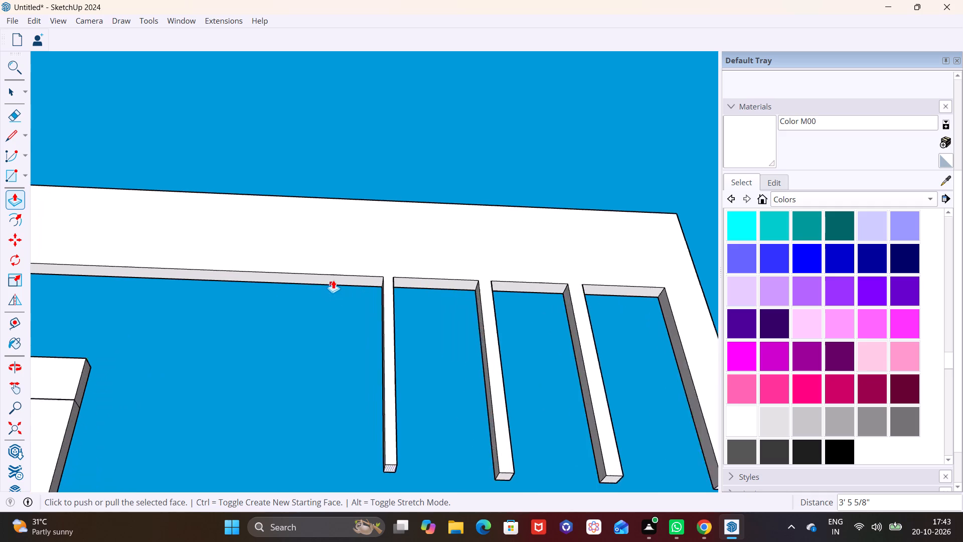
pyautogui.scroll(1, 333, 280)
pyautogui.click(11, 133)
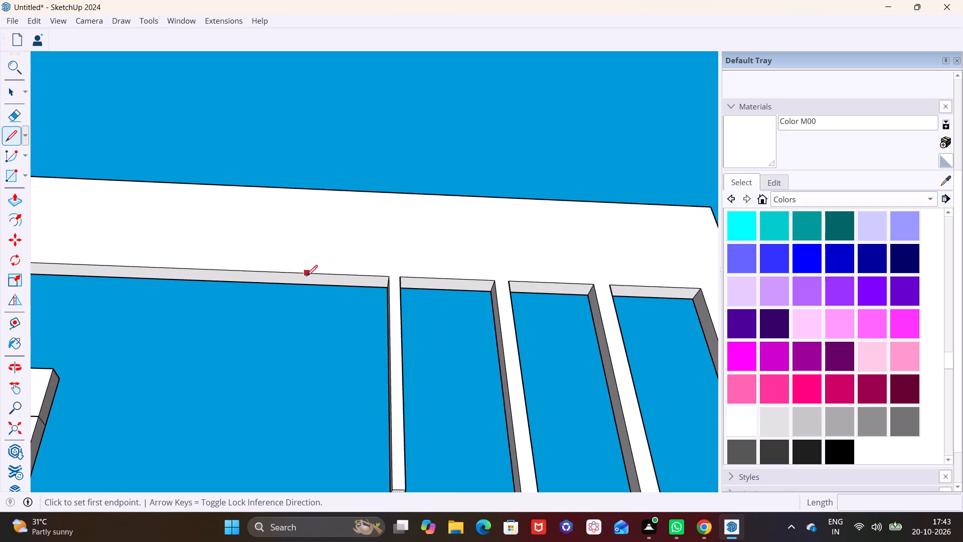
pyautogui.click(298, 274)
pyautogui.click(297, 287)
pyautogui.click(13, 135)
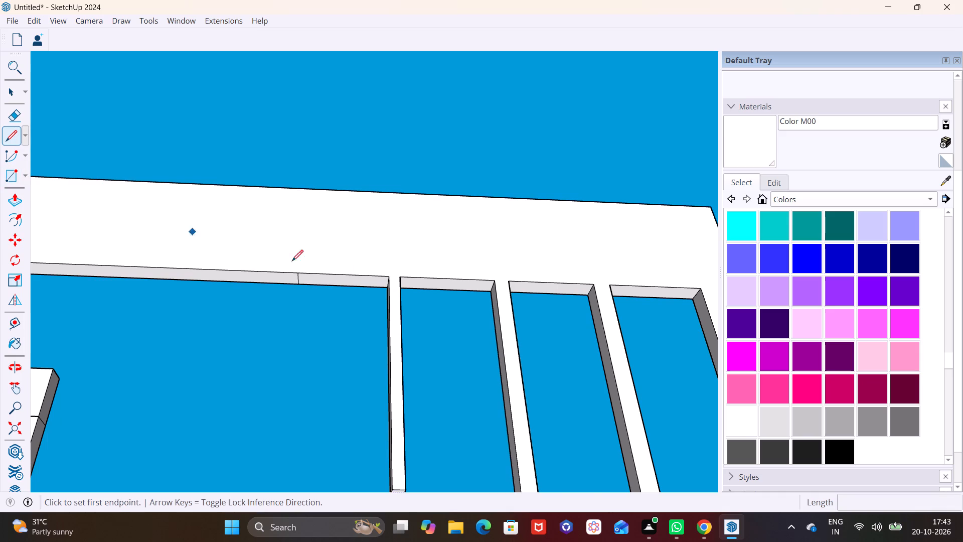
pyautogui.scroll(2, 333, 280)
pyautogui.scroll(2, 260, 267)
pyautogui.click(284, 272)
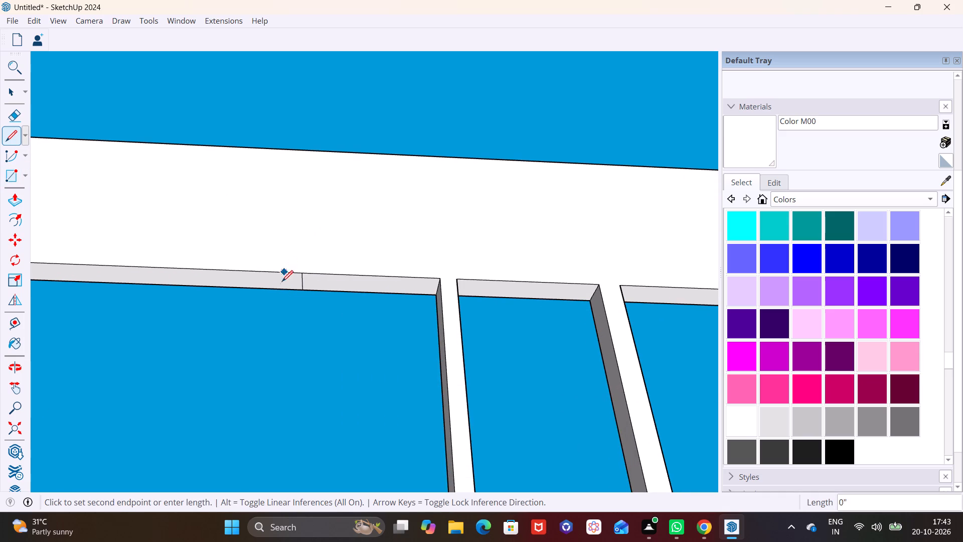
pyautogui.click(285, 292)
# Push/Pull the fourth narrow strip downward by about 3' 5 1/16" to form a fourth slim hanging bar.
pyautogui.press('space')
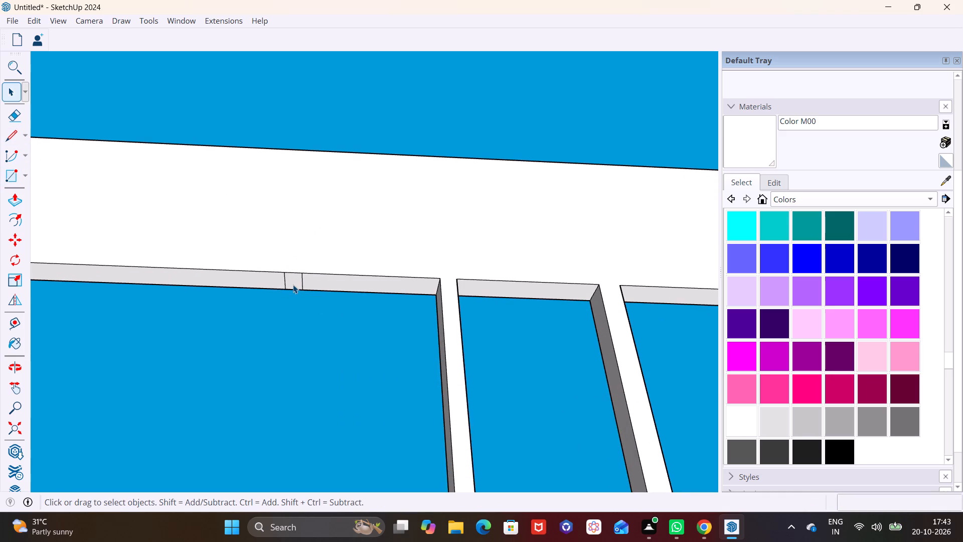
pyautogui.click(293, 285)
pyautogui.click(15, 199)
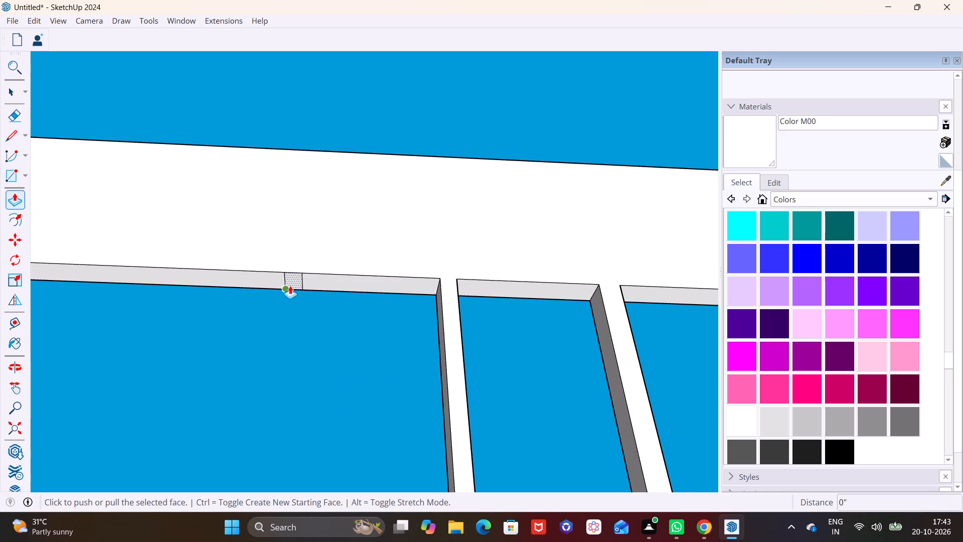
pyautogui.click(291, 283)
pyautogui.scroll(-8, 304, 354)
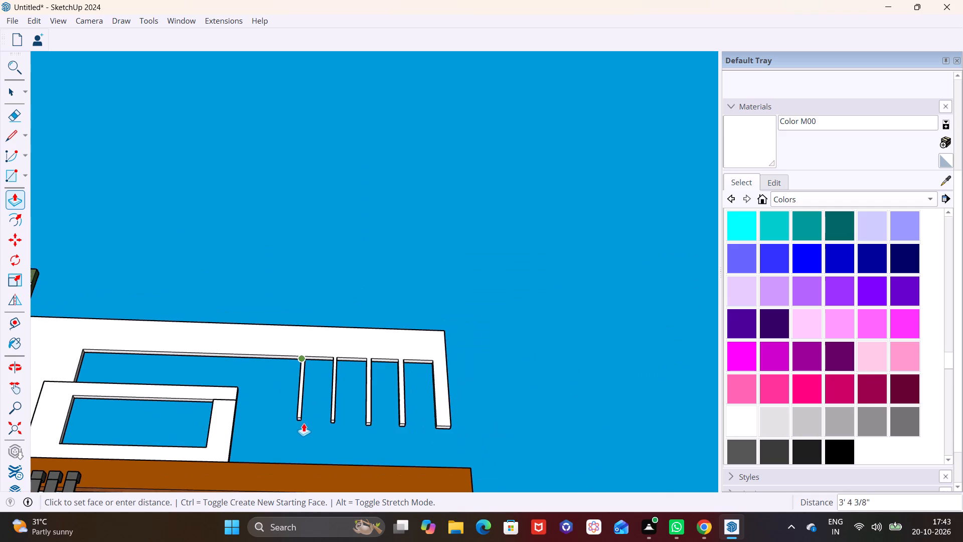
pyautogui.click(301, 421)
# Widen the fourth hanging bar by pulling its side face about 2 7/16" toward the arm's end leg.
pyautogui.scroll(2, 425, 376)
pyautogui.keyDown('shift'); pyautogui.moveTo(407, 382); pyautogui.dragTo(489, 361, button='middle'); pyautogui.keyUp('shift')
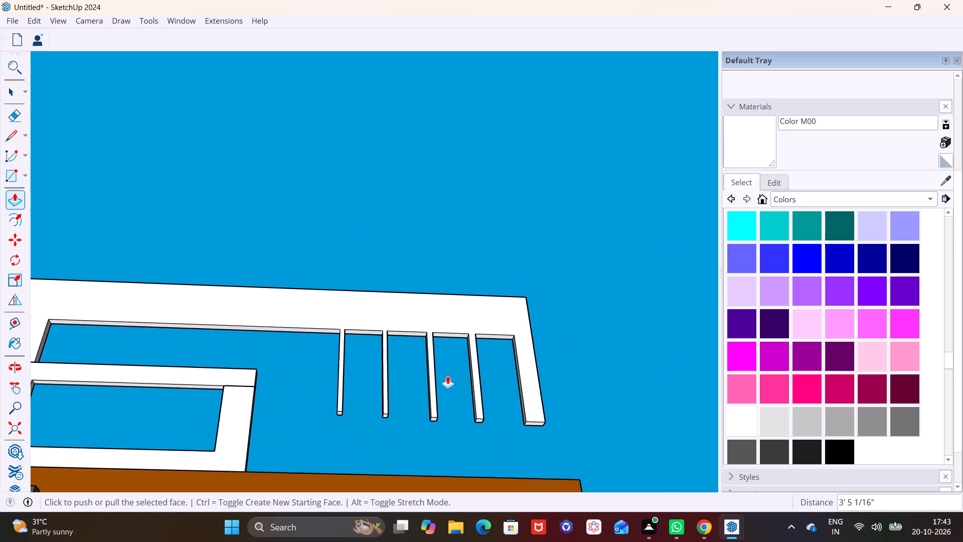
pyautogui.scroll(4, 441, 379)
pyautogui.moveTo(456, 367); pyautogui.dragTo(400, 365, button='middle')
pyautogui.scroll(1, 451, 366)
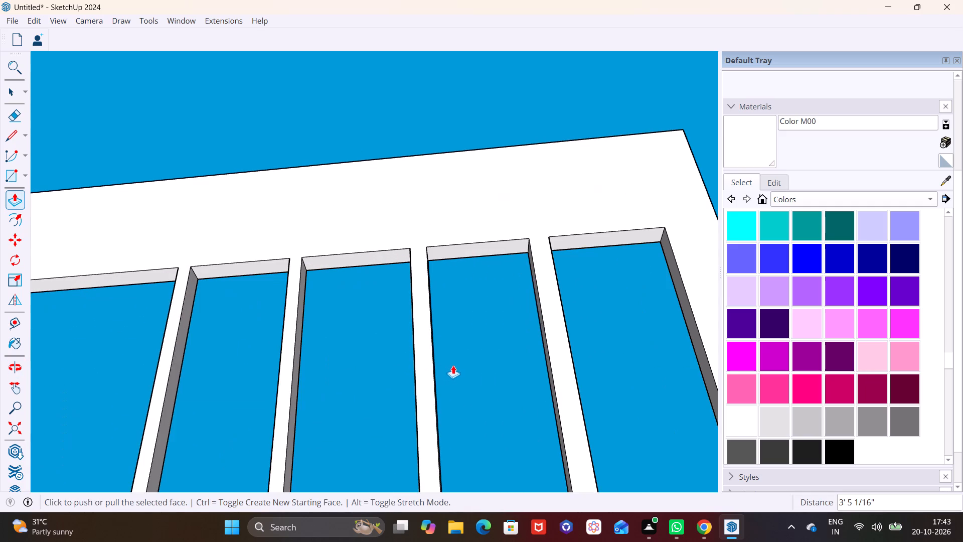
pyautogui.scroll(-1, 446, 372)
pyautogui.moveTo(445, 376); pyautogui.dragTo(434, 391, button='middle')
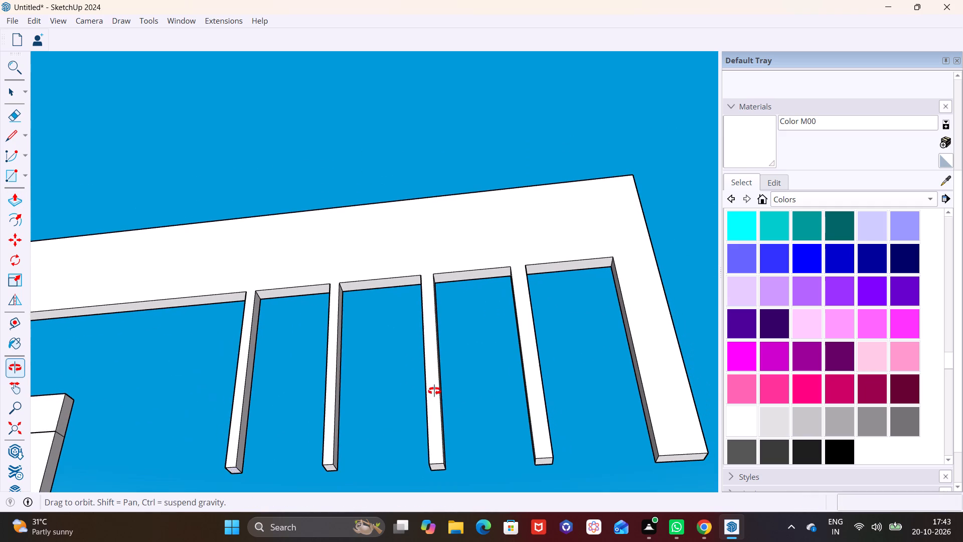
pyautogui.moveTo(434, 391); pyautogui.dragTo(434, 391, button='middle')
pyautogui.keyDown('shift'); pyautogui.moveTo(443, 424); pyautogui.dragTo(429, 373, button='middle'); pyautogui.keyUp('shift')
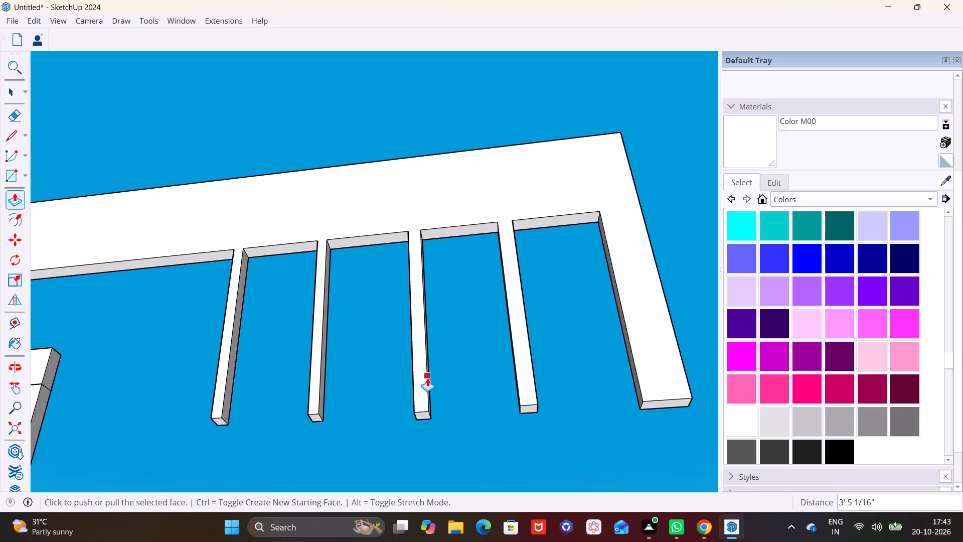
pyautogui.moveTo(477, 397); pyautogui.dragTo(504, 416, button='middle')
pyautogui.scroll(1, 454, 417)
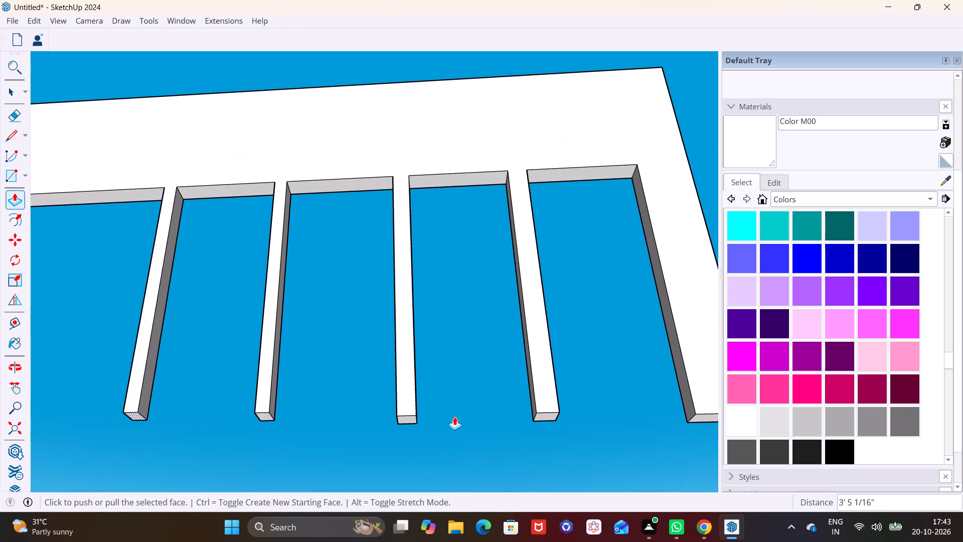
pyautogui.click(11, 90)
pyautogui.click(164, 307)
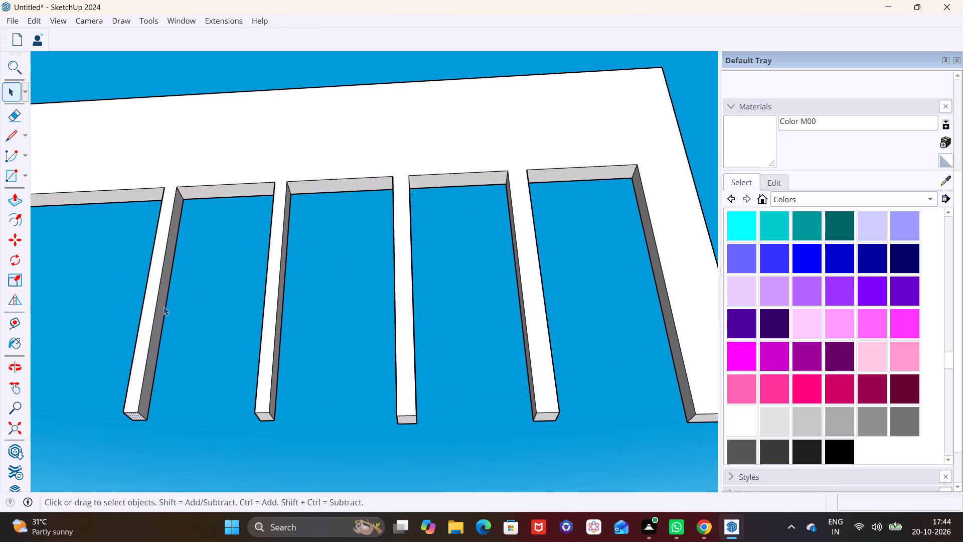
pyautogui.click(13, 200)
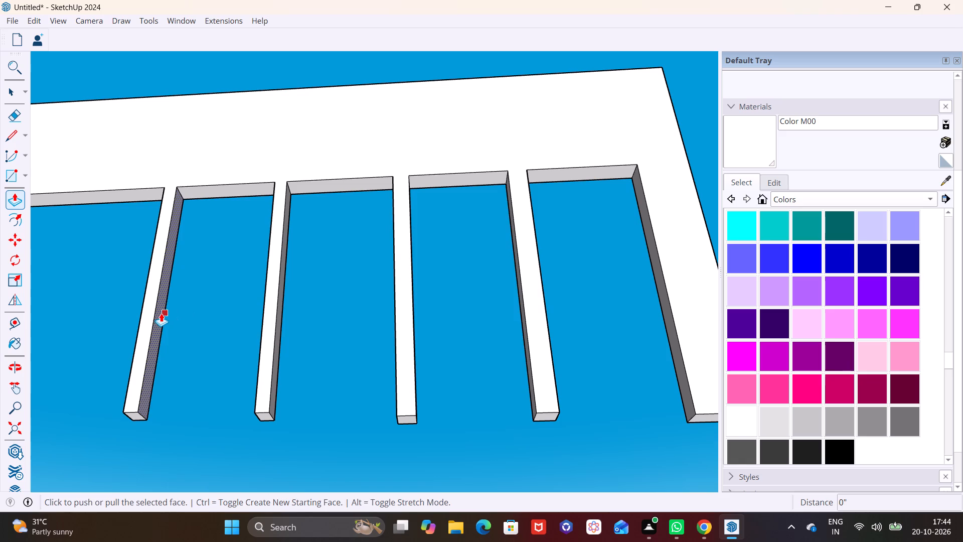
pyautogui.click(161, 313)
pyautogui.click(179, 315)
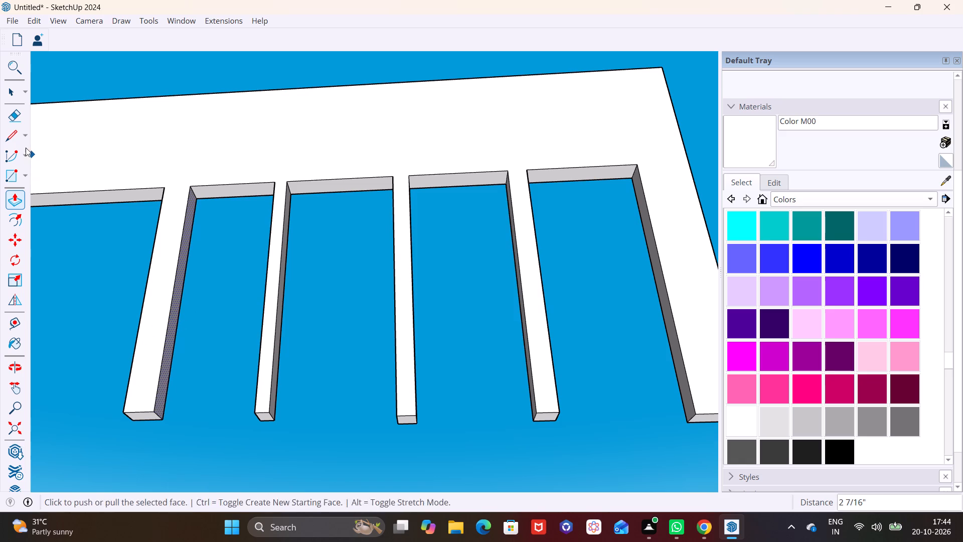
# Widen the third hanging bar by pulling its side face about 2 13/16" toward the arm's end leg.
pyautogui.click(12, 96)
pyautogui.click(281, 311)
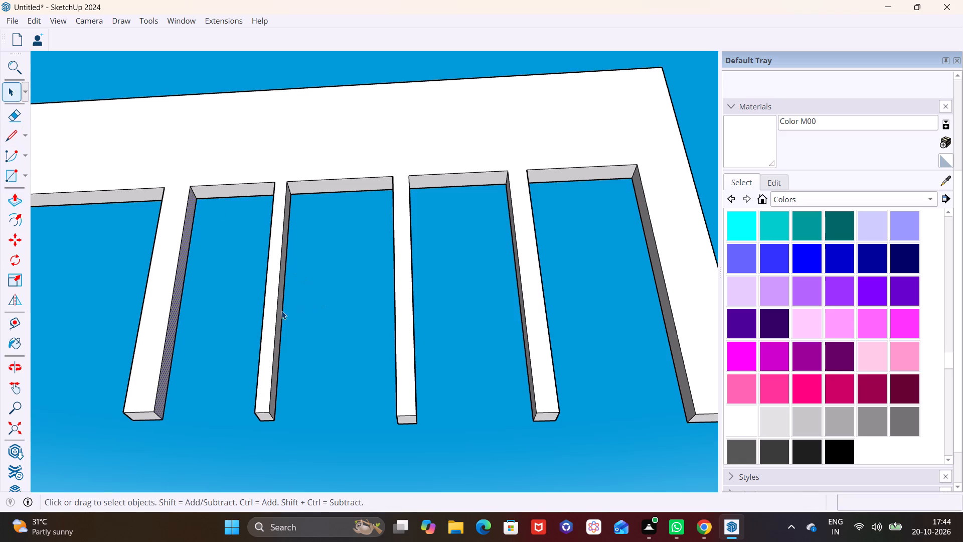
pyautogui.click(280, 307)
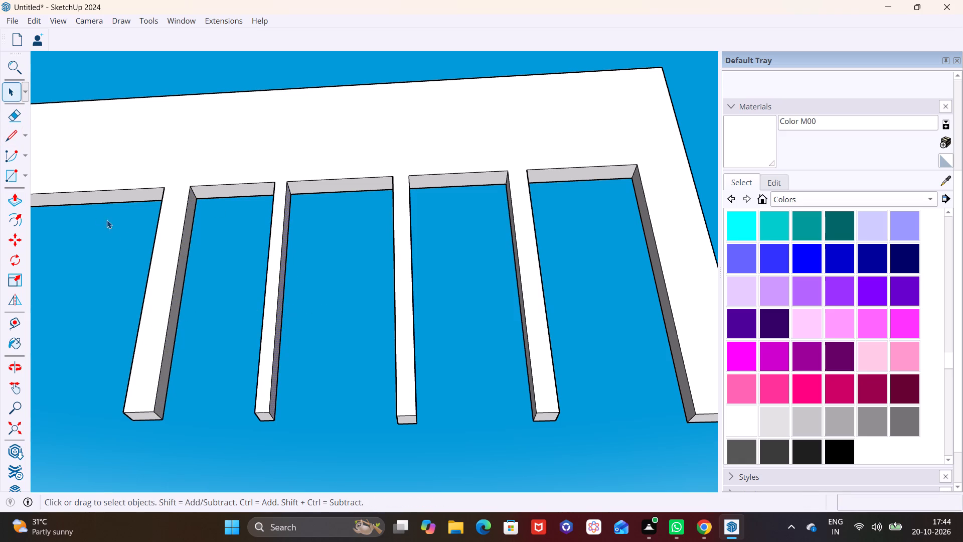
pyautogui.click(16, 198)
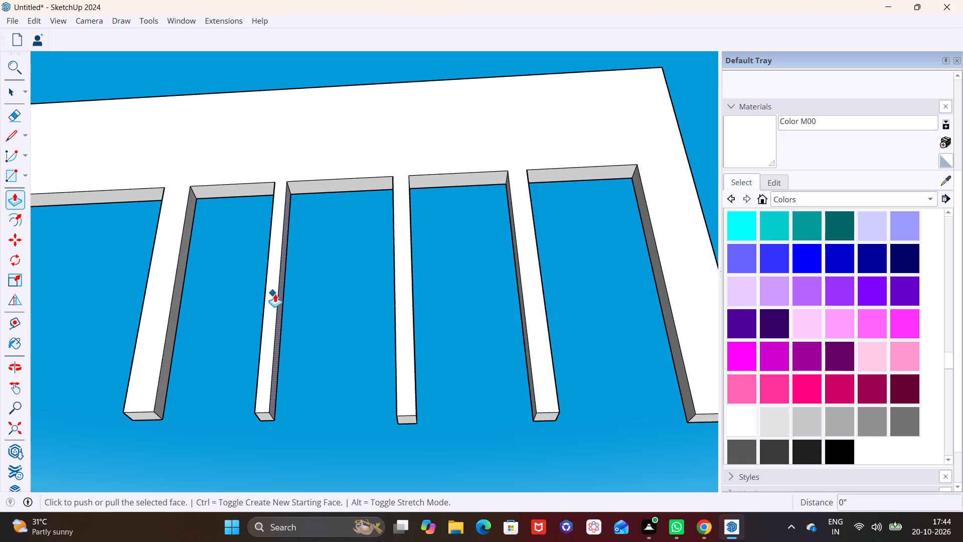
pyautogui.click(282, 291)
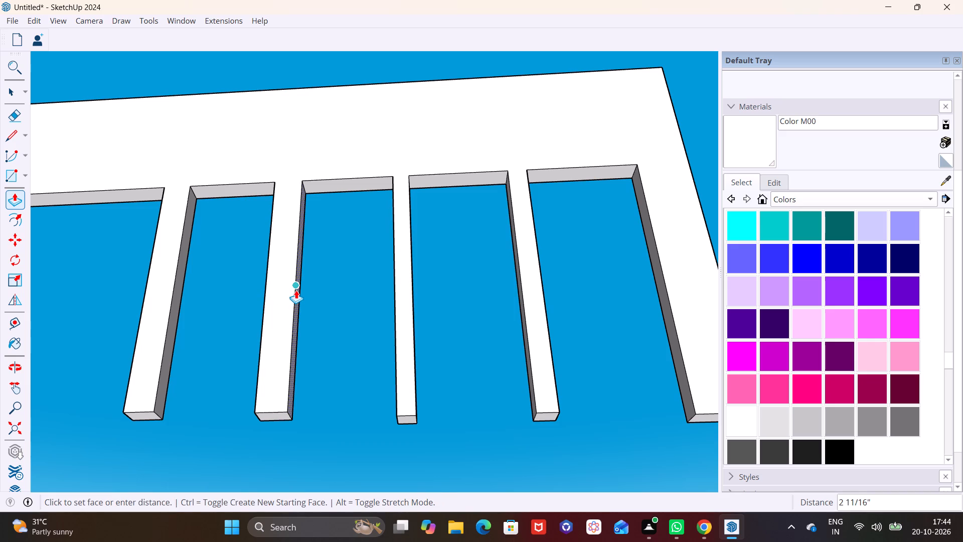
pyautogui.click(296, 290)
# Widen the second hanging bar from the end leg by pulling its side face about 1 15/16" away from that leg.
pyautogui.moveTo(355, 345); pyautogui.dragTo(267, 377, button='middle')
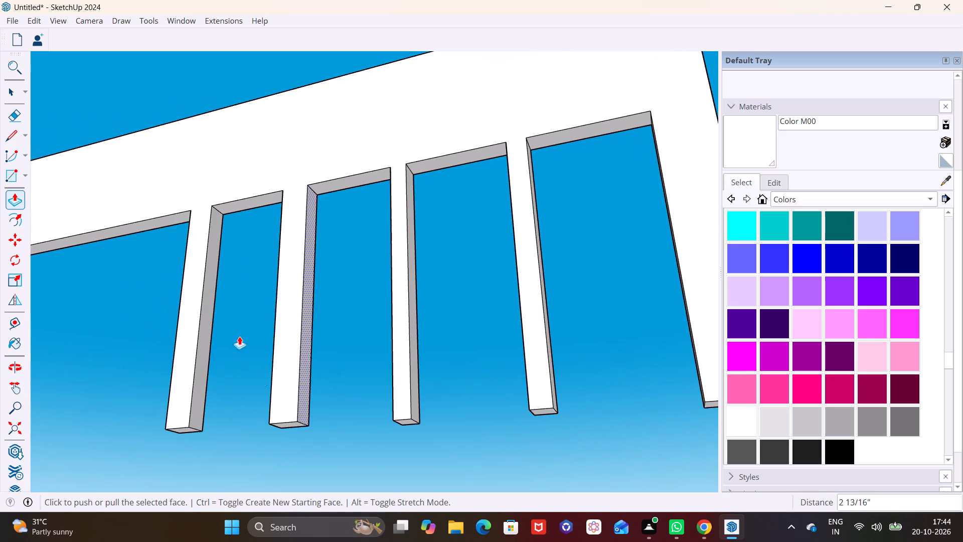
pyautogui.click(8, 94)
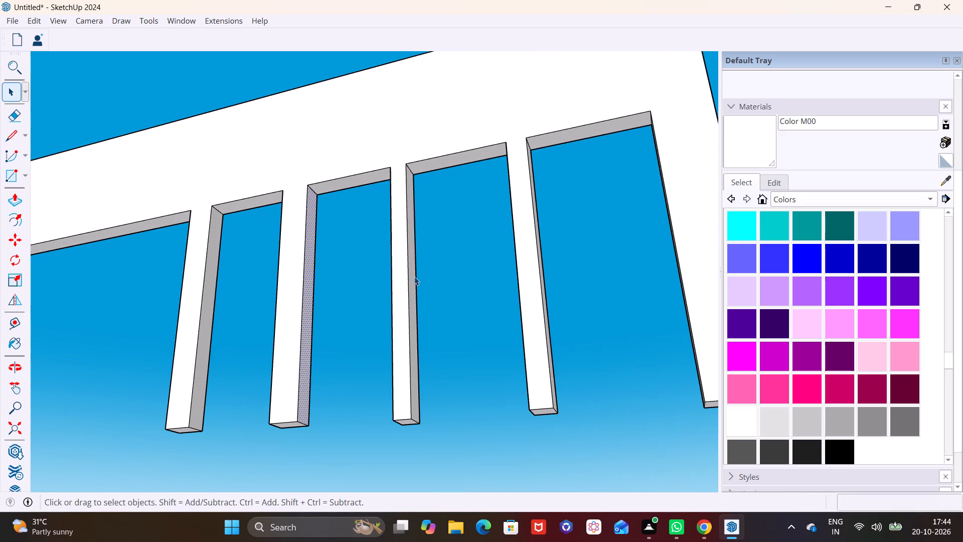
pyautogui.click(412, 281)
pyautogui.click(10, 199)
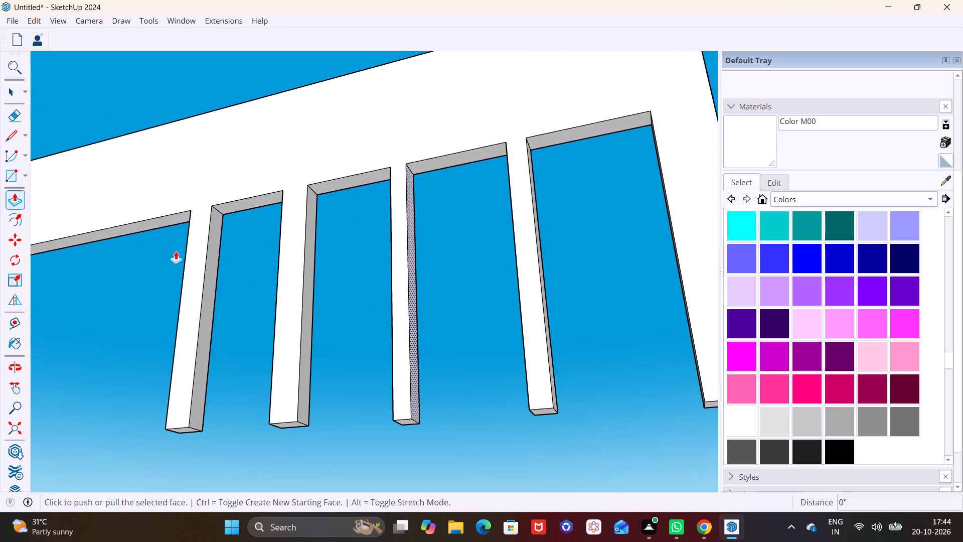
pyautogui.click(414, 308)
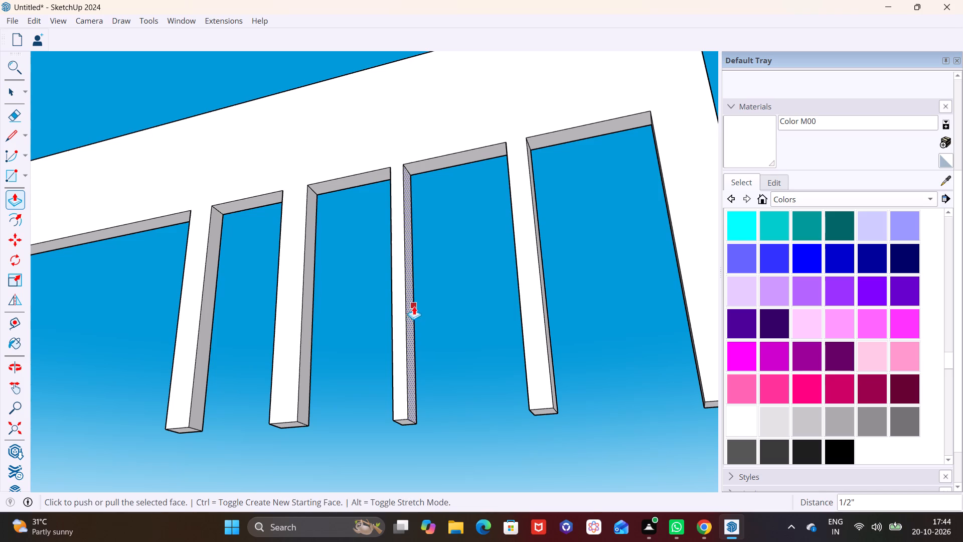
pyautogui.click(411, 308)
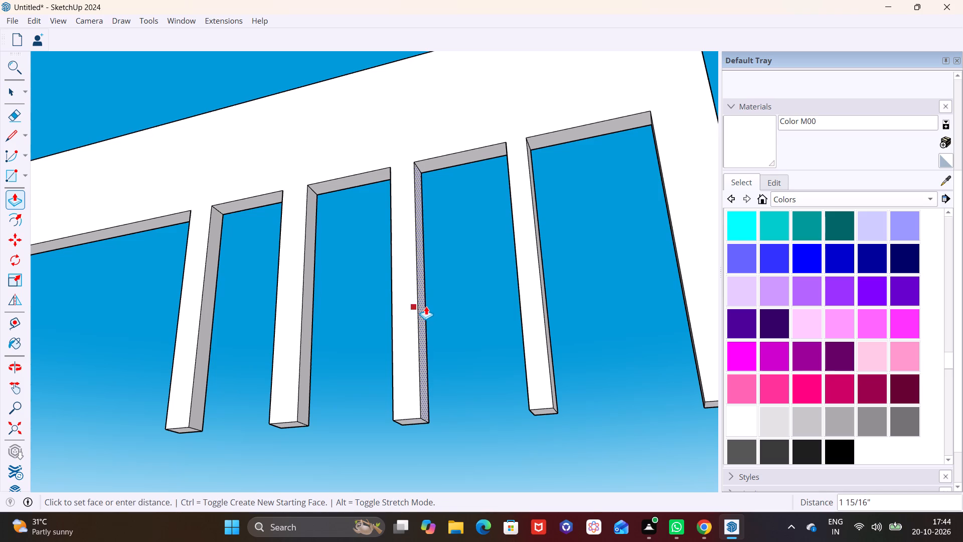
pyautogui.click(426, 306)
# Widen the hanging bar nearest the arm's end leg by pulling its side face about 3/4" away from that leg.
pyautogui.scroll(-3, 514, 375)
pyautogui.moveTo(517, 375); pyautogui.dragTo(604, 439, button='middle')
pyautogui.scroll(3, 519, 347)
pyautogui.moveTo(519, 346); pyautogui.dragTo(643, 361, button='middle')
pyautogui.click(12, 98)
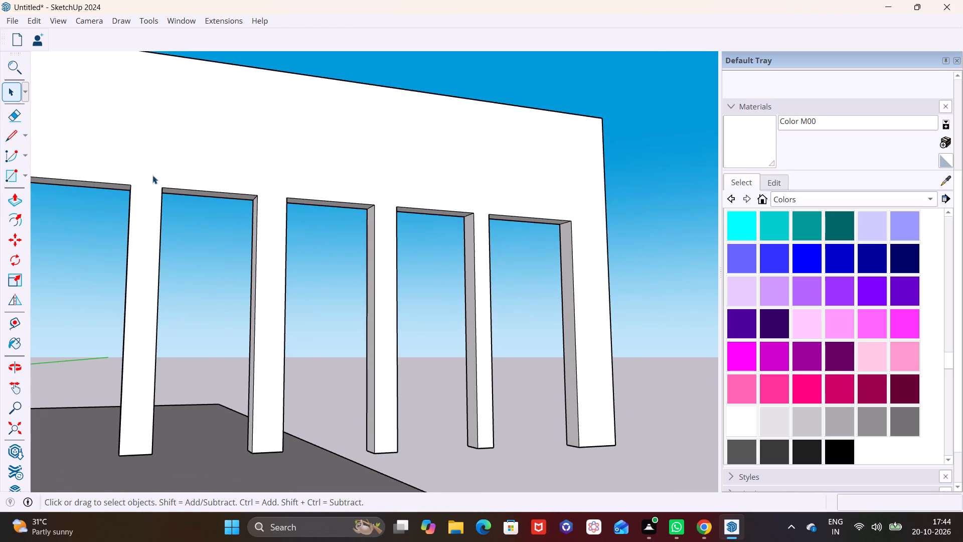
pyautogui.scroll(1, 439, 291)
pyautogui.click(483, 271)
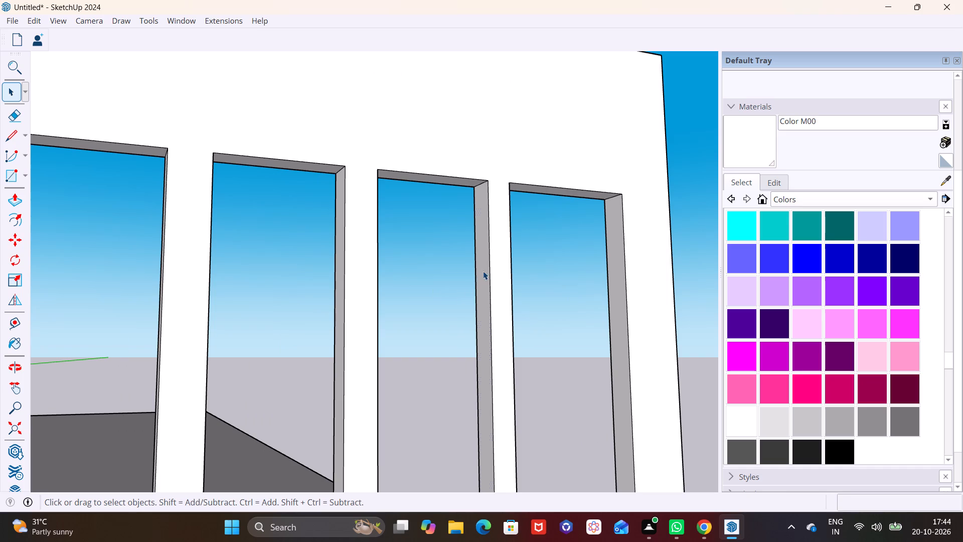
pyautogui.click(15, 197)
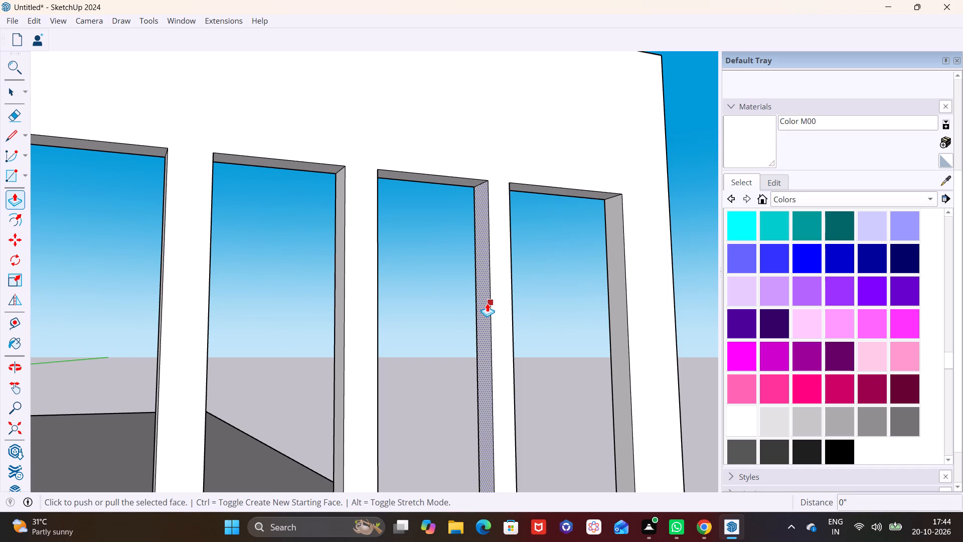
pyautogui.click(486, 303)
pyautogui.click(480, 303)
# Push/Pull the bottom face of the arm's end leg down about 2' 3 5/8" to the orange roof band's top edge.
pyautogui.scroll(-5, 503, 339)
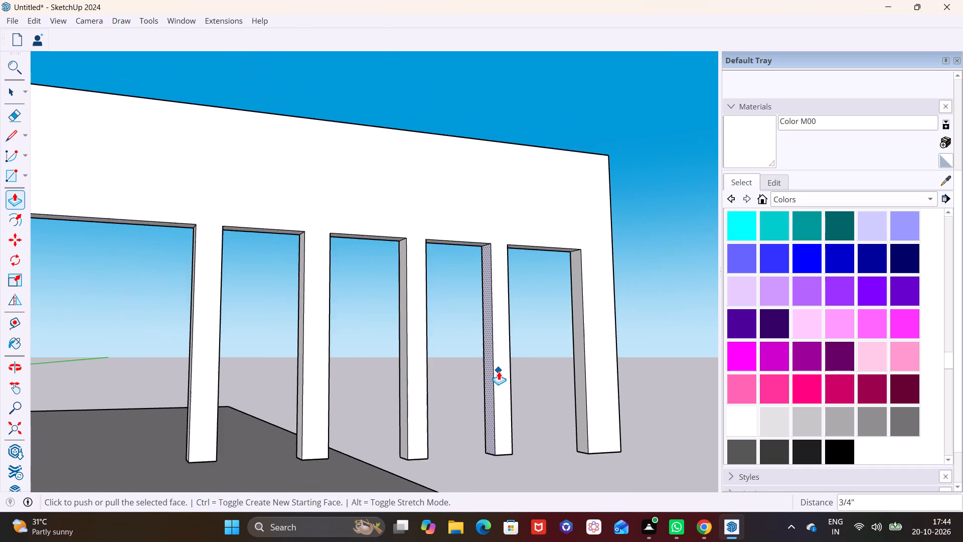
pyautogui.moveTo(498, 372); pyautogui.dragTo(393, 432, button='middle')
pyautogui.keyDown('shift'); pyautogui.moveTo(391, 425); pyautogui.dragTo(394, 328, button='middle'); pyautogui.keyUp('shift')
pyautogui.scroll(-2, 382, 350)
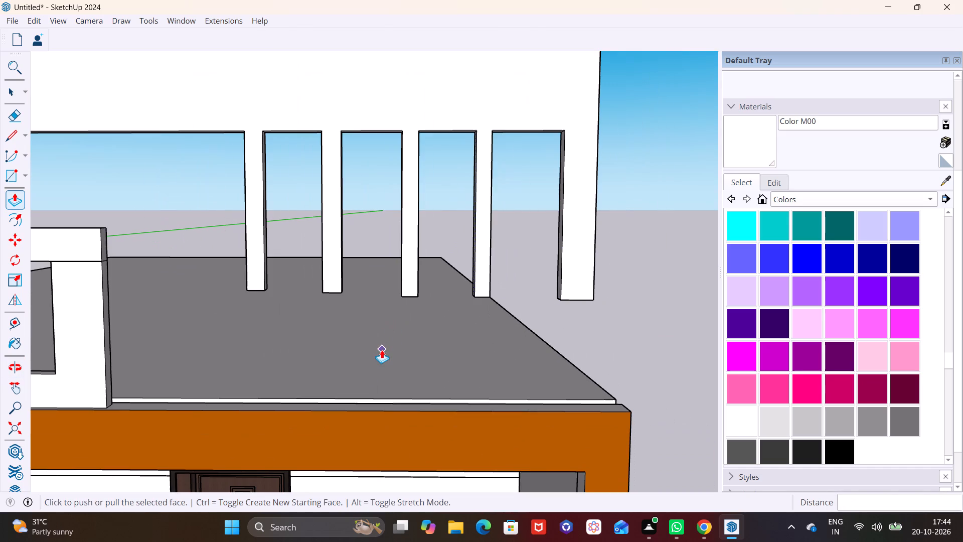
pyautogui.moveTo(516, 300); pyautogui.dragTo(521, 212, button='middle')
pyautogui.scroll(1, 518, 299)
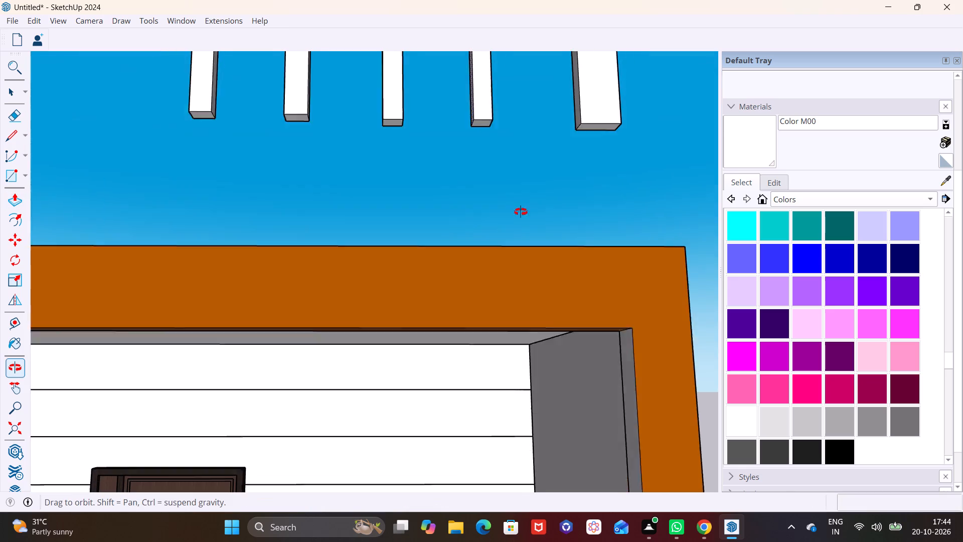
pyautogui.moveTo(521, 212); pyautogui.dragTo(519, 195, button='middle')
pyautogui.keyDown('shift'); pyautogui.moveTo(509, 195); pyautogui.dragTo(511, 391, button='middle'); pyautogui.keyUp('shift')
pyautogui.moveTo(513, 272); pyautogui.dragTo(520, 234, button='middle')
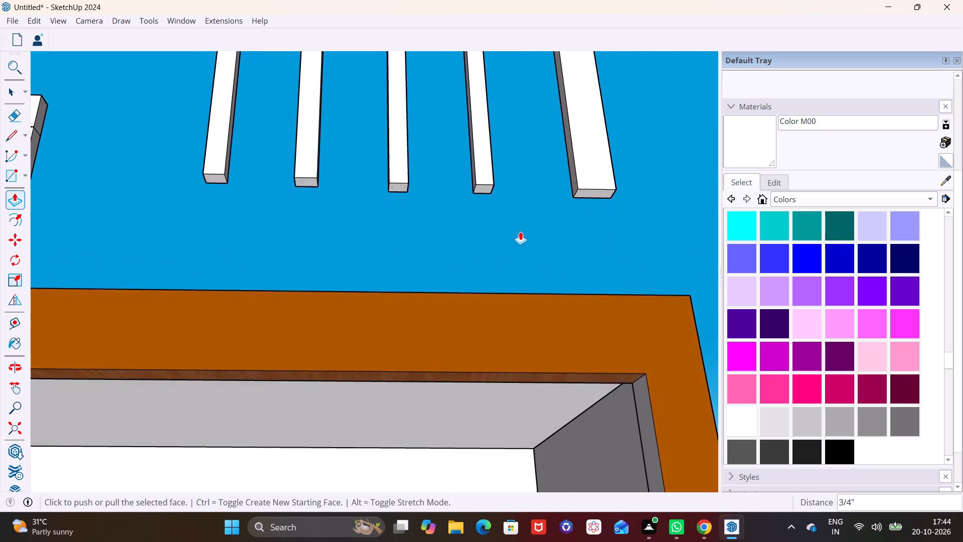
pyautogui.keyDown('shift'); pyautogui.moveTo(517, 243); pyautogui.dragTo(505, 366, button='middle'); pyautogui.keyUp('shift')
pyautogui.moveTo(475, 235); pyautogui.dragTo(479, 175, button='middle')
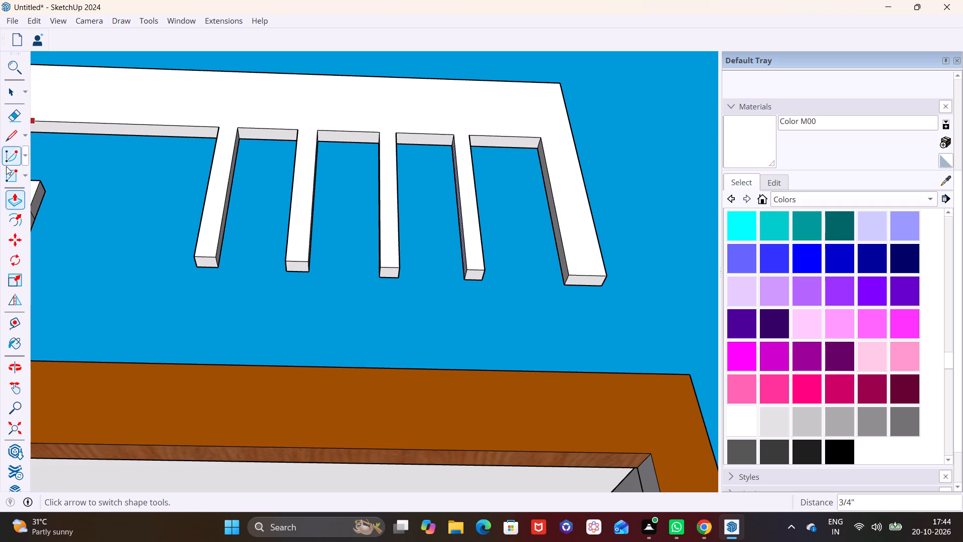
pyautogui.click(12, 136)
pyautogui.scroll(4, 555, 268)
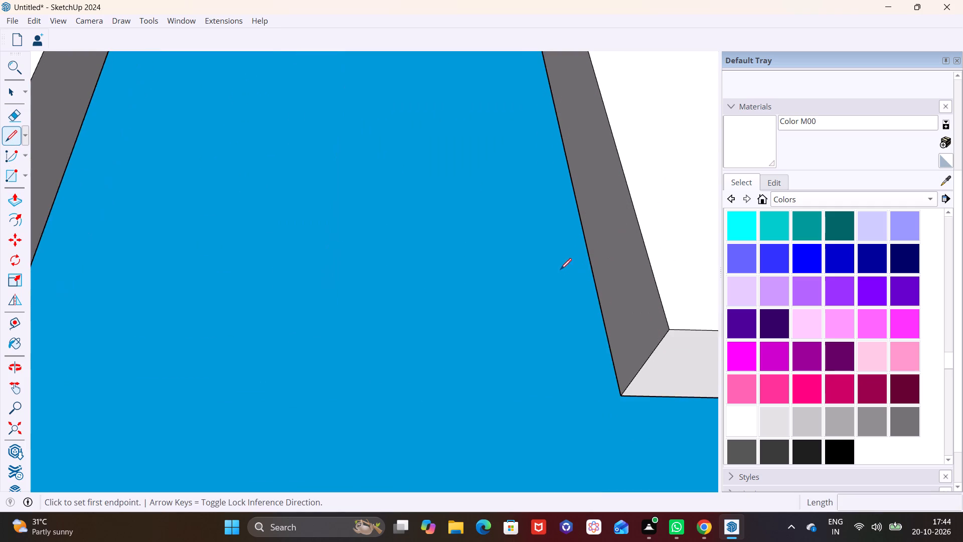
pyautogui.scroll(-4, 564, 277)
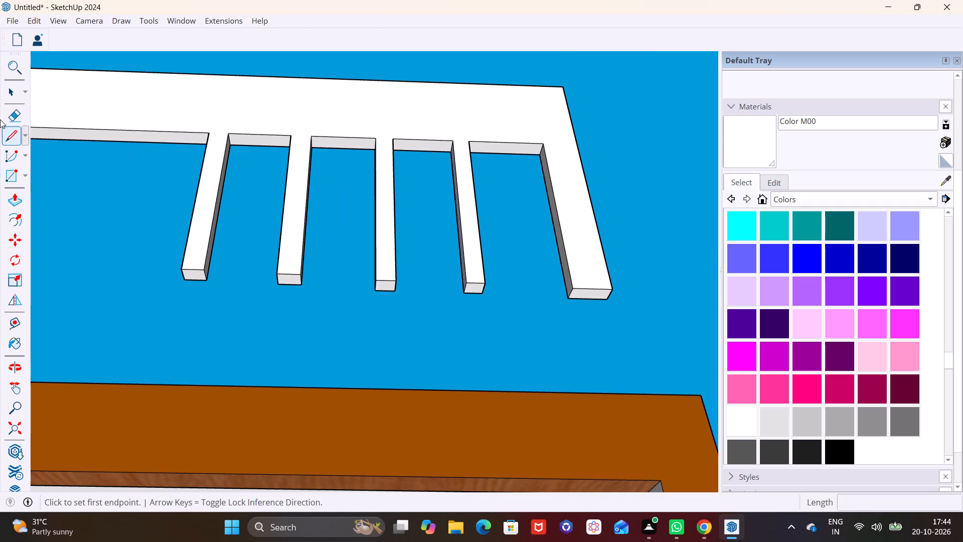
pyautogui.click(10, 91)
pyautogui.click(587, 292)
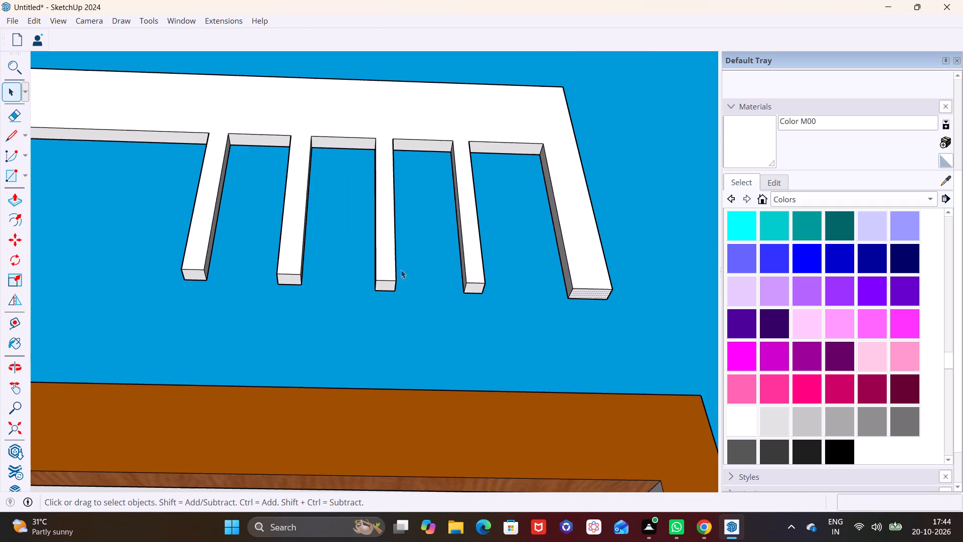
pyautogui.click(14, 201)
pyautogui.click(586, 289)
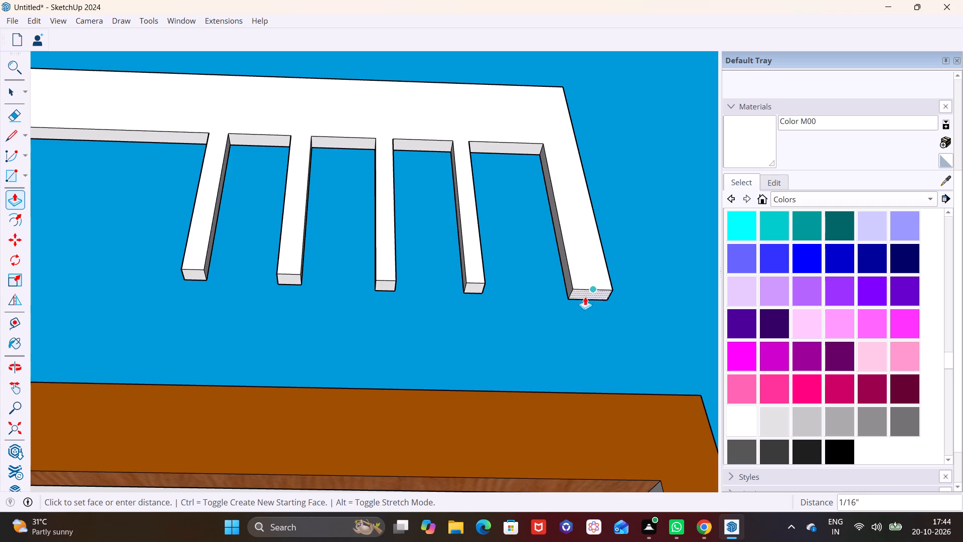
pyautogui.click(570, 396)
# Draw a line about 3 3/4" long across the end leg's inner side face, near the level of the hanging bars' lower ends.
pyautogui.moveTo(545, 300); pyautogui.dragTo(616, 315, button='middle')
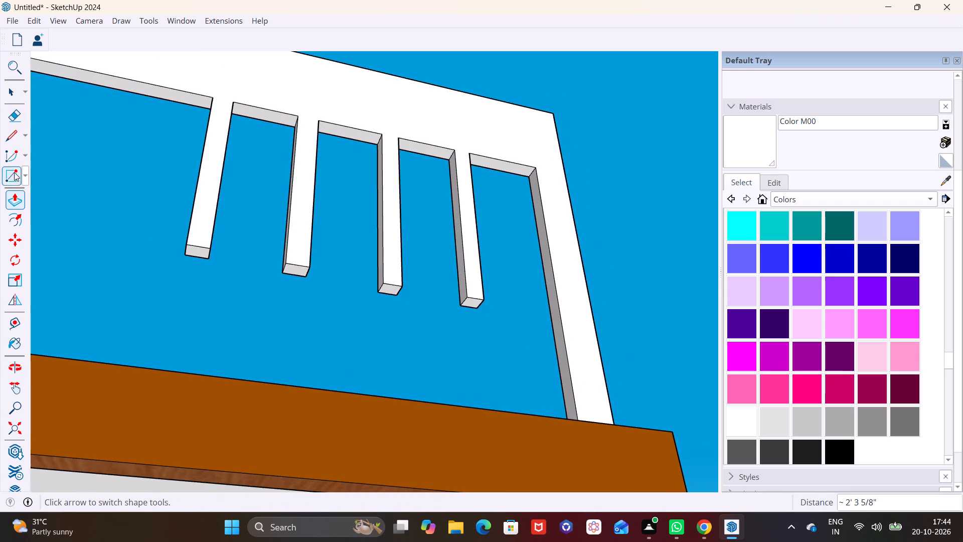
pyautogui.moveTo(9, 133); pyautogui.dragTo(15, 138)
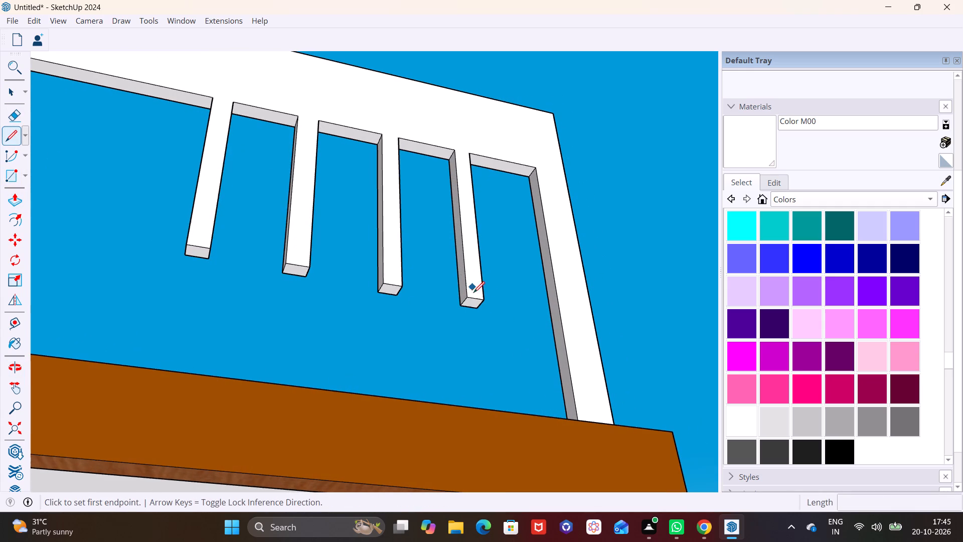
pyautogui.click(550, 322)
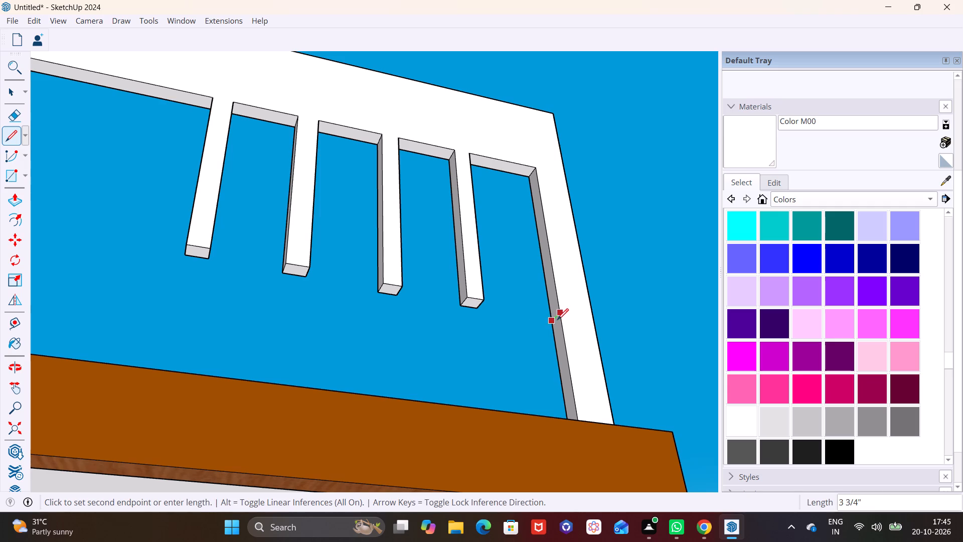
pyautogui.click(558, 320)
# Push/Pull the lower part of the end leg's inner face about 10' 2 5/8" to the smaller white frame, forming a low wall.
pyautogui.press('space')
pyautogui.click(559, 344)
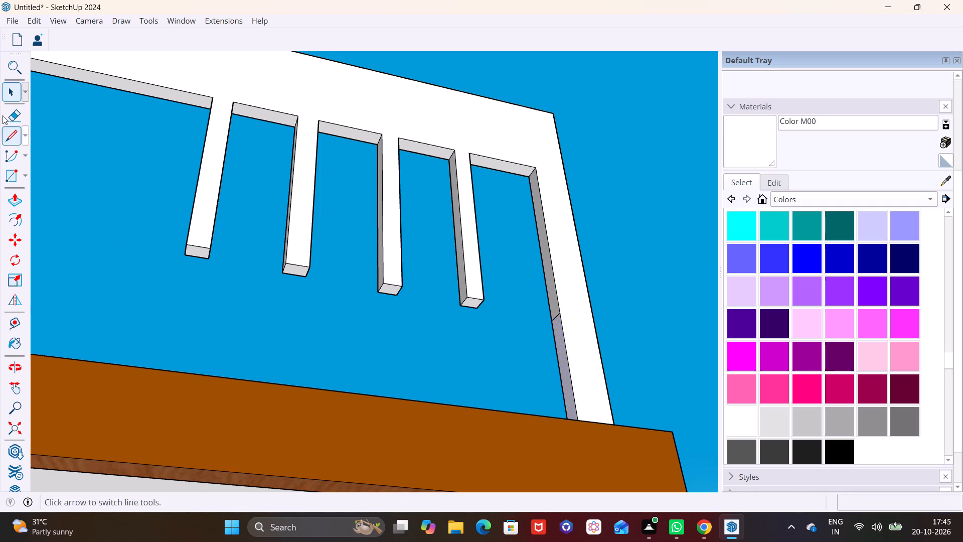
pyautogui.click(6, 194)
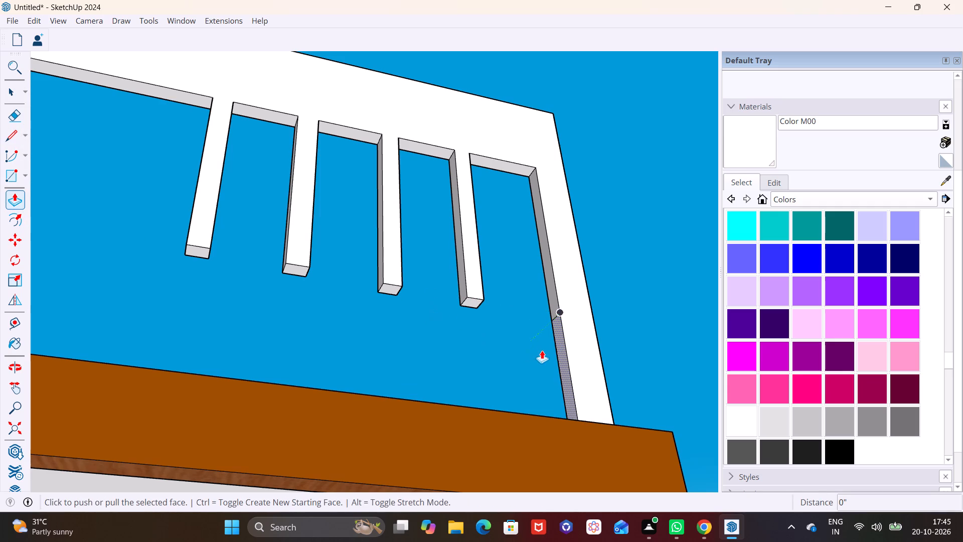
pyautogui.click(559, 352)
pyautogui.click(561, 353)
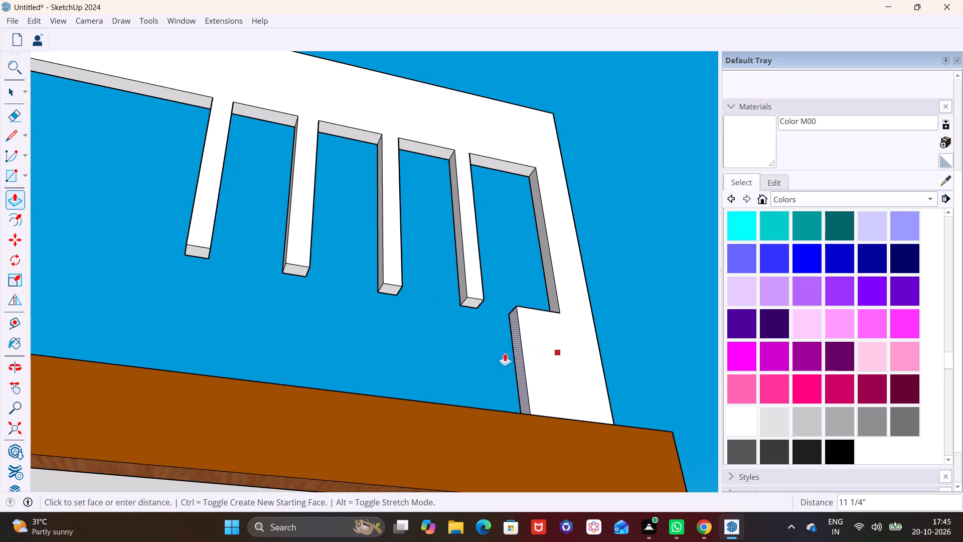
pyautogui.scroll(-5, 414, 340)
pyautogui.keyDown('shift'); pyautogui.moveTo(414, 340); pyautogui.dragTo(540, 336, button='middle'); pyautogui.keyUp('shift')
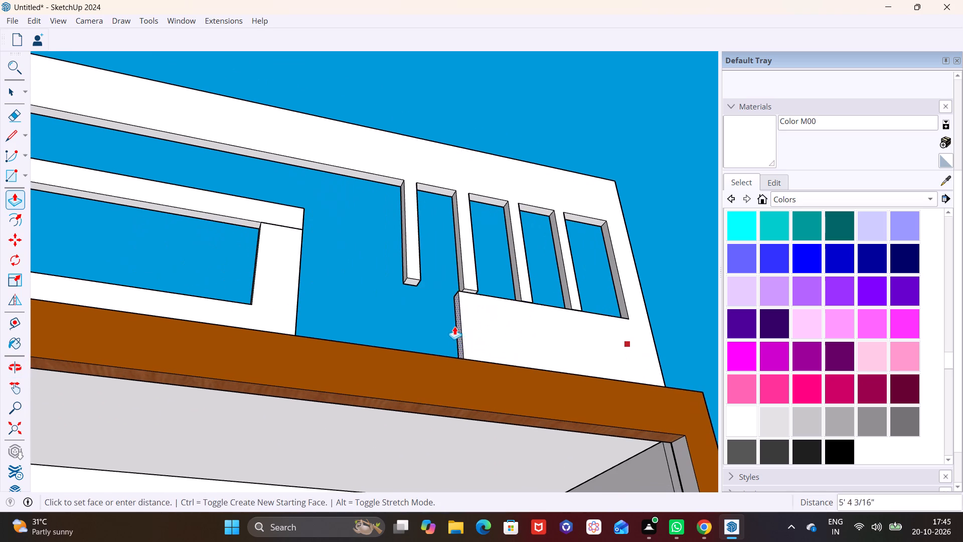
pyautogui.moveTo(453, 326); pyautogui.dragTo(359, 423, button='middle')
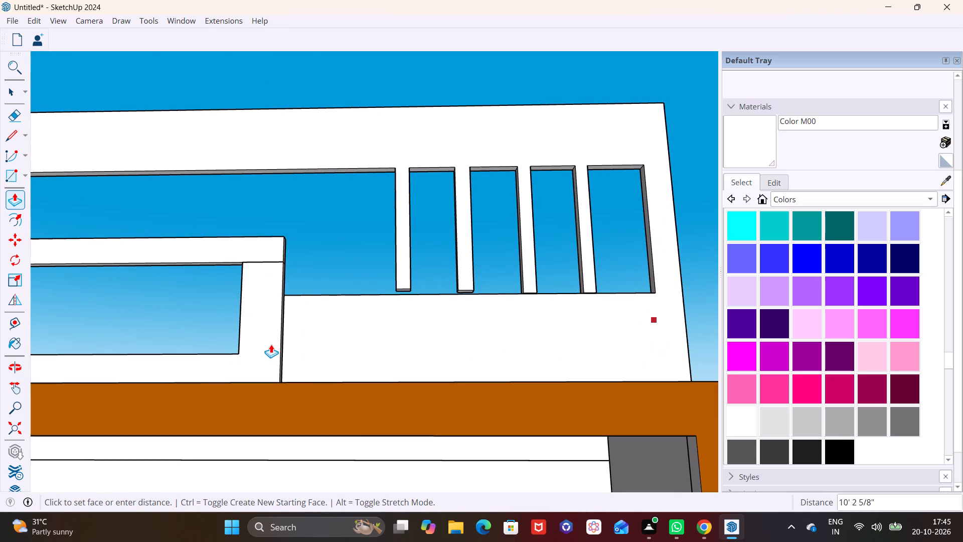
pyautogui.click(271, 344)
# Push/Pull the low wall's top face down about 1 1/16" beneath the hanging bars.
pyautogui.moveTo(439, 310); pyautogui.dragTo(382, 379, button='middle')
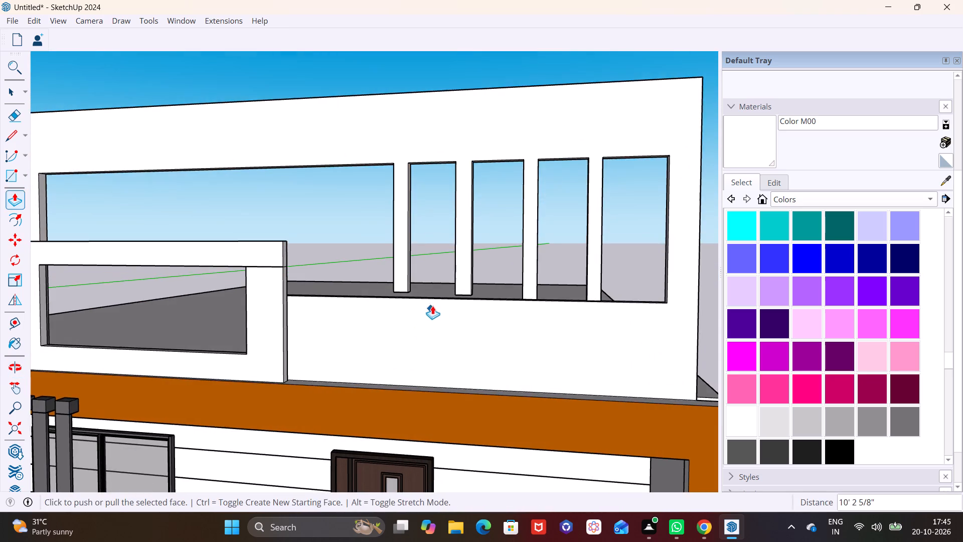
pyautogui.keyDown('shift'); pyautogui.moveTo(433, 304); pyautogui.dragTo(358, 353, button='middle'); pyautogui.keyUp('shift')
pyautogui.scroll(4, 337, 330)
pyautogui.moveTo(337, 332); pyautogui.dragTo(377, 251, button='middle')
pyautogui.moveTo(380, 266); pyautogui.dragTo(388, 348, button='middle')
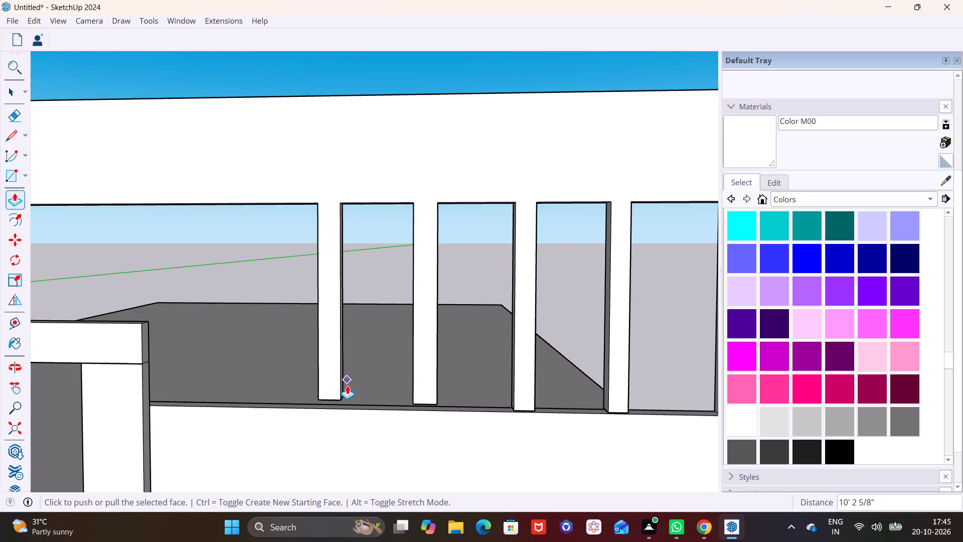
pyautogui.moveTo(359, 382); pyautogui.dragTo(345, 404, button='middle')
pyautogui.keyDown('shift'); pyautogui.moveTo(383, 381); pyautogui.dragTo(357, 304, button='middle'); pyautogui.keyUp('shift')
pyautogui.moveTo(359, 310); pyautogui.dragTo(361, 355, button='middle')
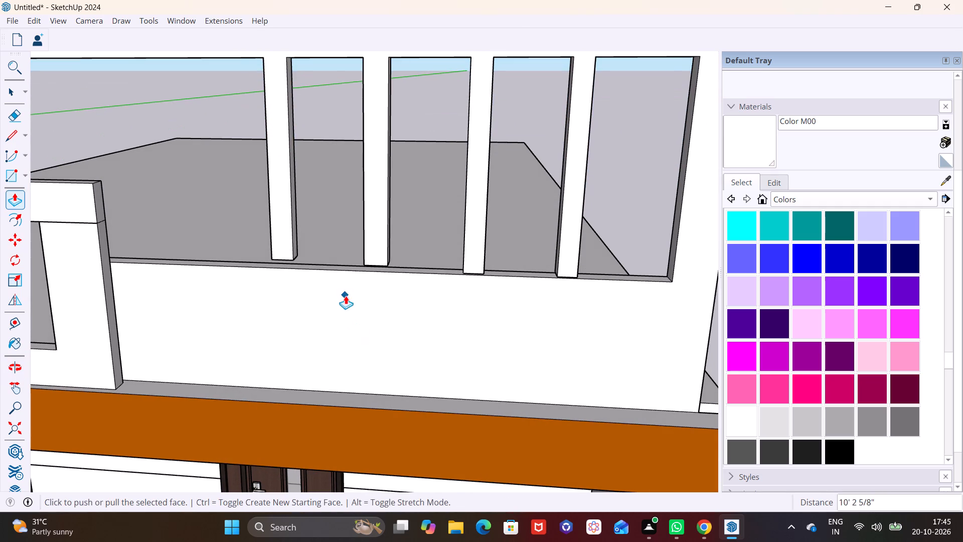
pyautogui.press('space')
pyautogui.scroll(3, 324, 255)
pyautogui.click(320, 277)
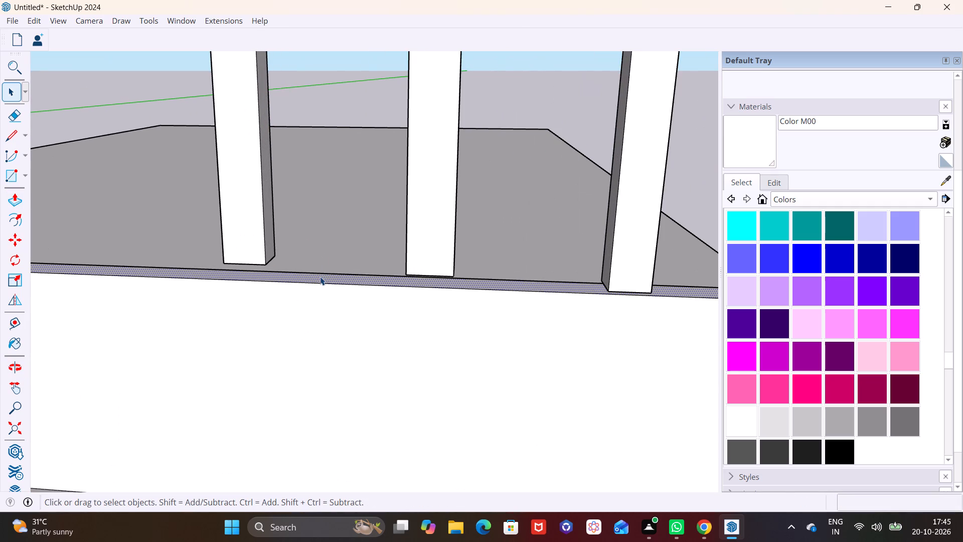
pyautogui.click(16, 201)
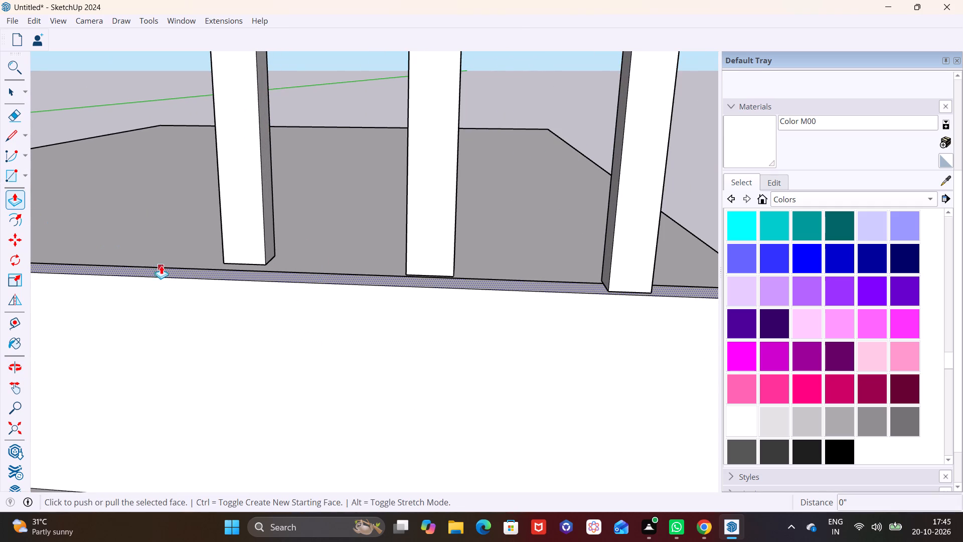
pyautogui.click(164, 270)
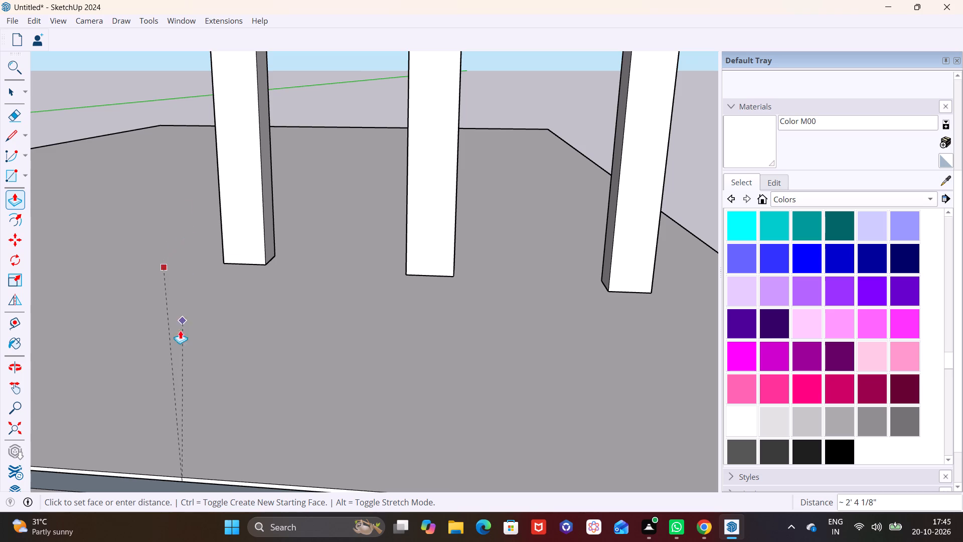
pyautogui.hotkey('ctrl', 'z')
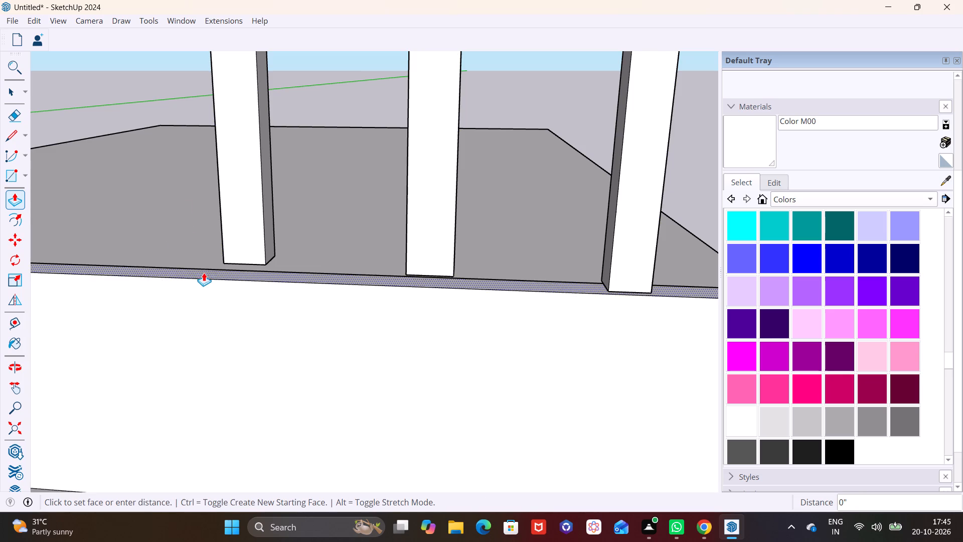
pyautogui.click(204, 273)
pyautogui.moveTo(198, 282); pyautogui.dragTo(199, 277)
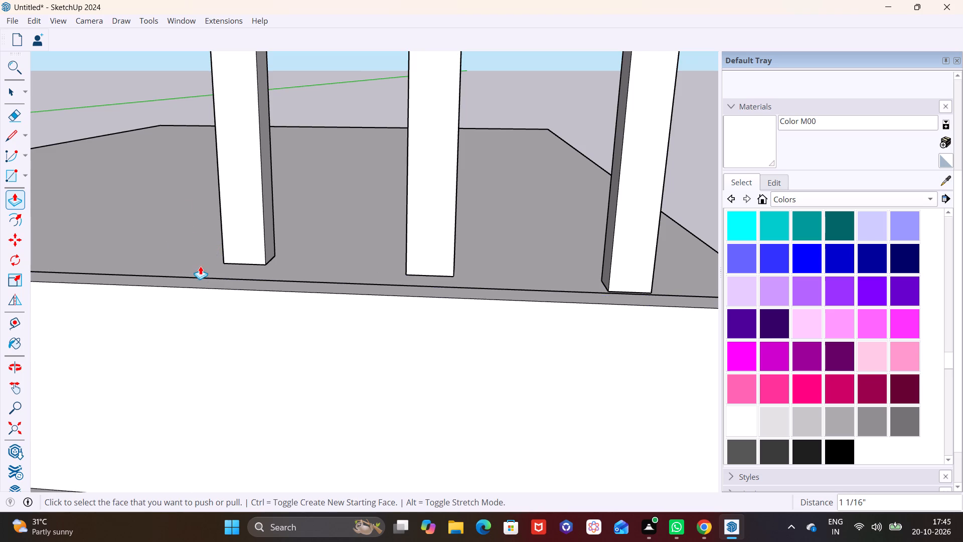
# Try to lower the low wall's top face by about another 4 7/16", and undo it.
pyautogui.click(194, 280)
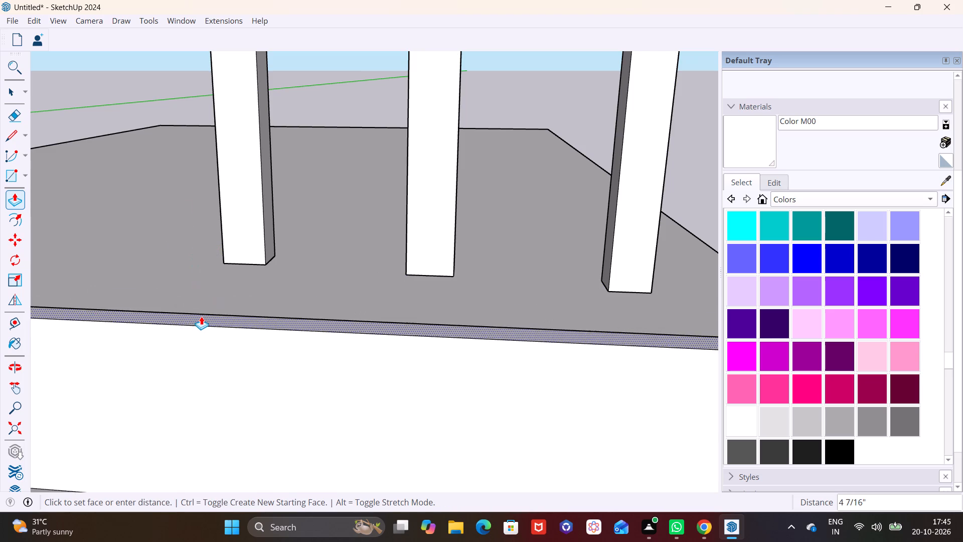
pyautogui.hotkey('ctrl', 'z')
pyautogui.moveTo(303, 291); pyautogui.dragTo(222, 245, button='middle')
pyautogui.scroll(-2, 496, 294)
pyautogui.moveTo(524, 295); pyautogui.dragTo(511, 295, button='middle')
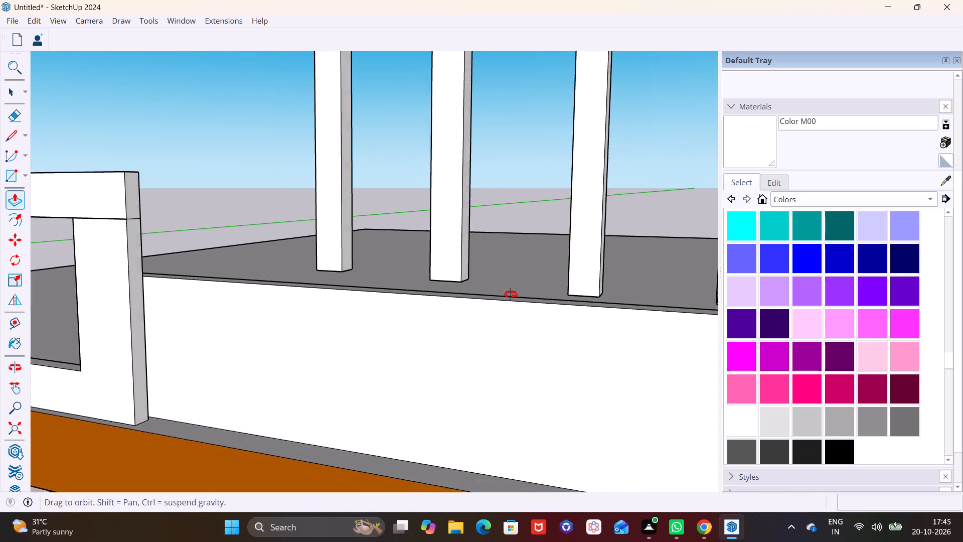
# Push/Pull the low wall's top face up about 1 5/16" and another 7/16" to meet the two hanging bars nearest the end leg.
pyautogui.moveTo(511, 295); pyautogui.dragTo(309, 390, button='middle')
pyautogui.click(309, 307)
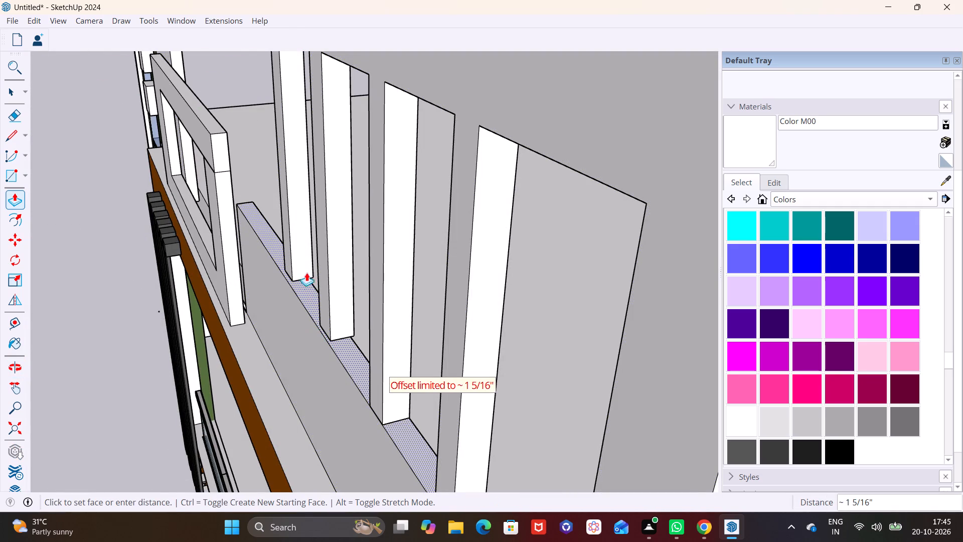
pyautogui.click(303, 253)
pyautogui.click(302, 290)
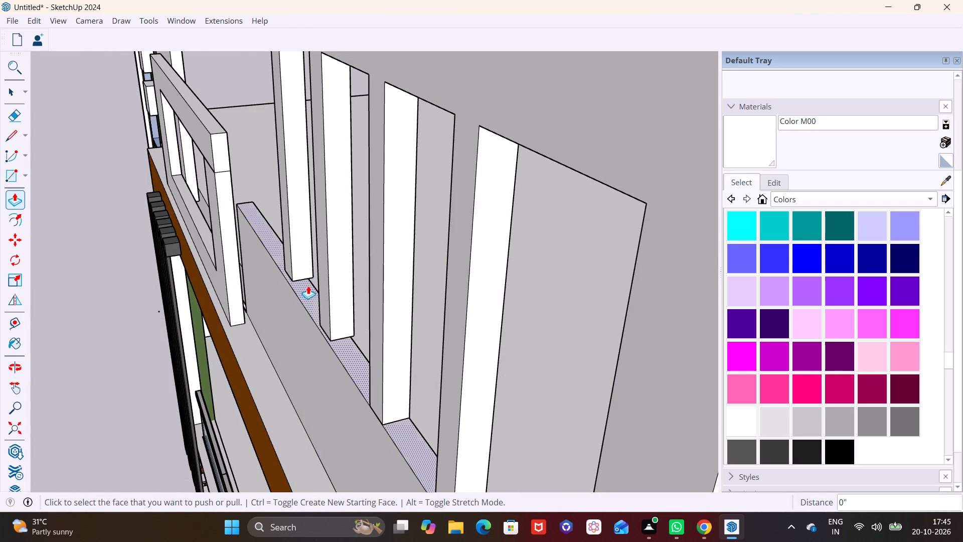
pyautogui.click(308, 289)
pyautogui.click(308, 290)
pyautogui.press('space')
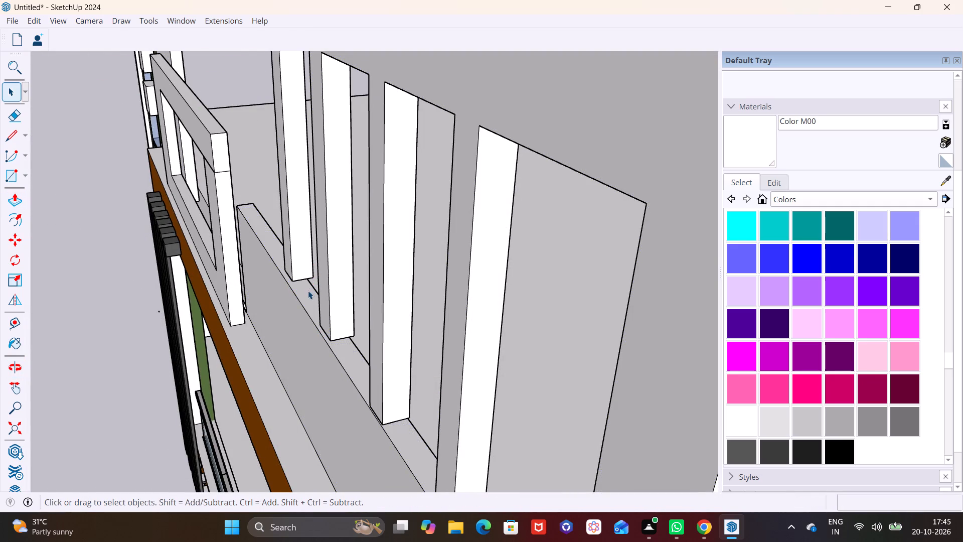
pyautogui.click(307, 293)
pyautogui.click(16, 196)
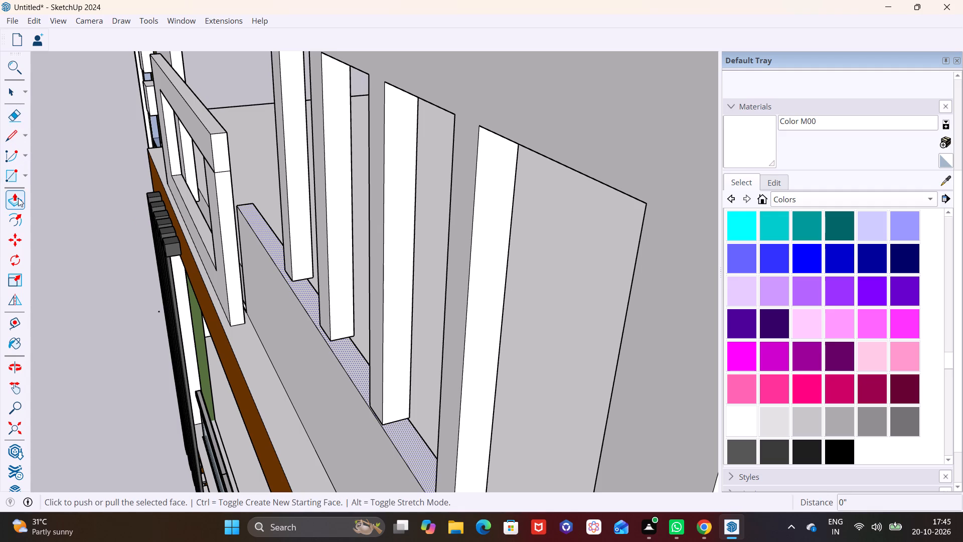
pyautogui.click(264, 230)
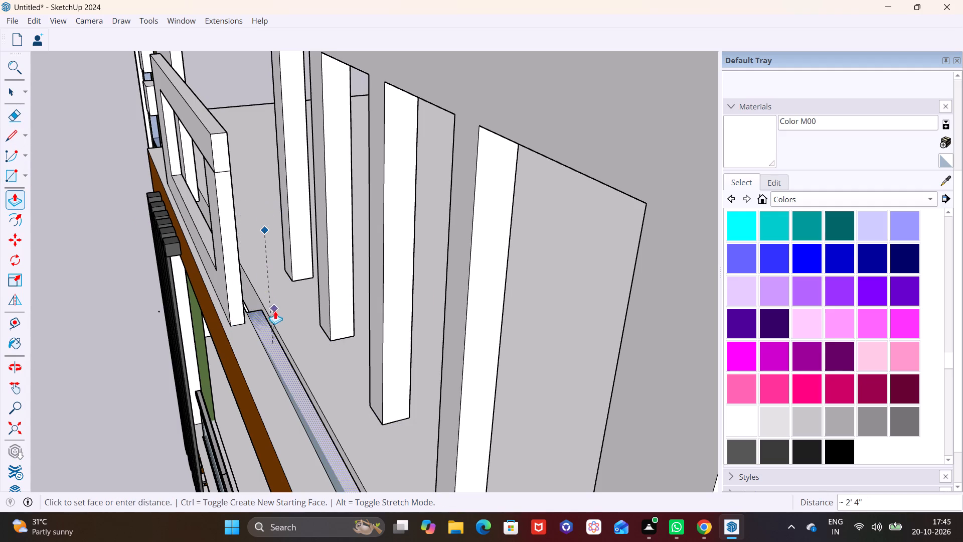
pyautogui.click(296, 219)
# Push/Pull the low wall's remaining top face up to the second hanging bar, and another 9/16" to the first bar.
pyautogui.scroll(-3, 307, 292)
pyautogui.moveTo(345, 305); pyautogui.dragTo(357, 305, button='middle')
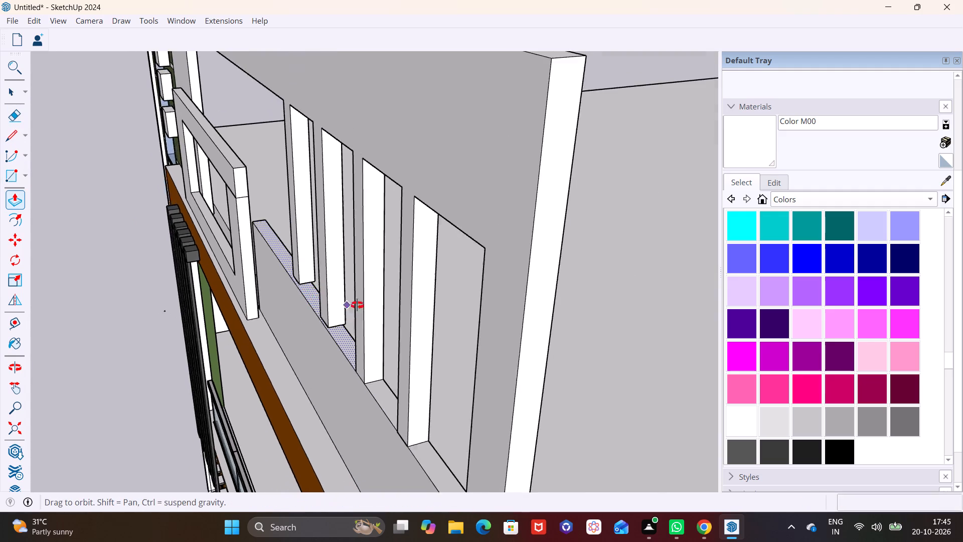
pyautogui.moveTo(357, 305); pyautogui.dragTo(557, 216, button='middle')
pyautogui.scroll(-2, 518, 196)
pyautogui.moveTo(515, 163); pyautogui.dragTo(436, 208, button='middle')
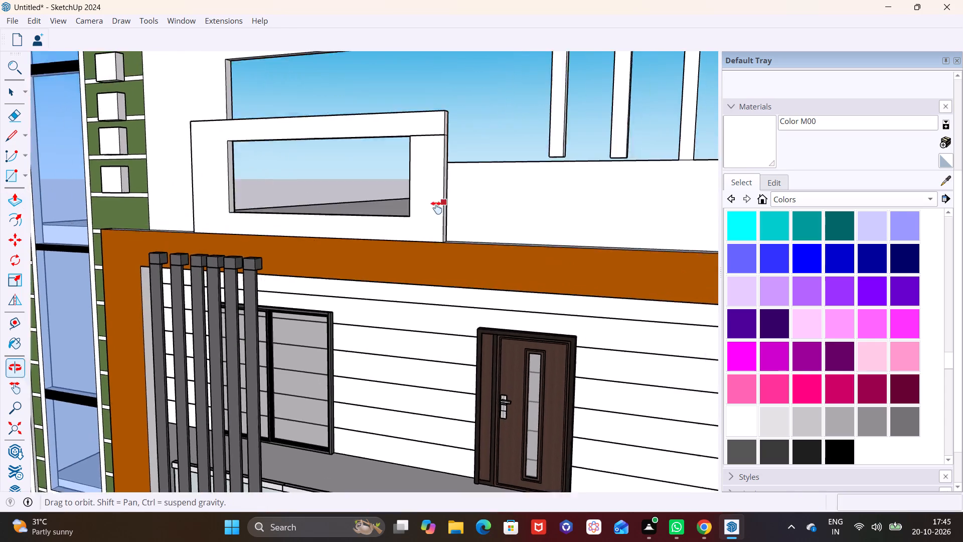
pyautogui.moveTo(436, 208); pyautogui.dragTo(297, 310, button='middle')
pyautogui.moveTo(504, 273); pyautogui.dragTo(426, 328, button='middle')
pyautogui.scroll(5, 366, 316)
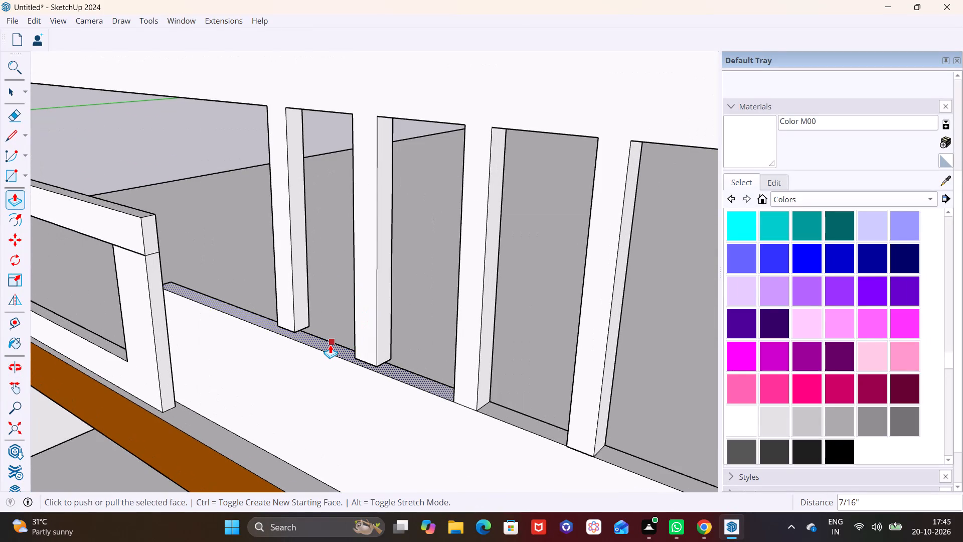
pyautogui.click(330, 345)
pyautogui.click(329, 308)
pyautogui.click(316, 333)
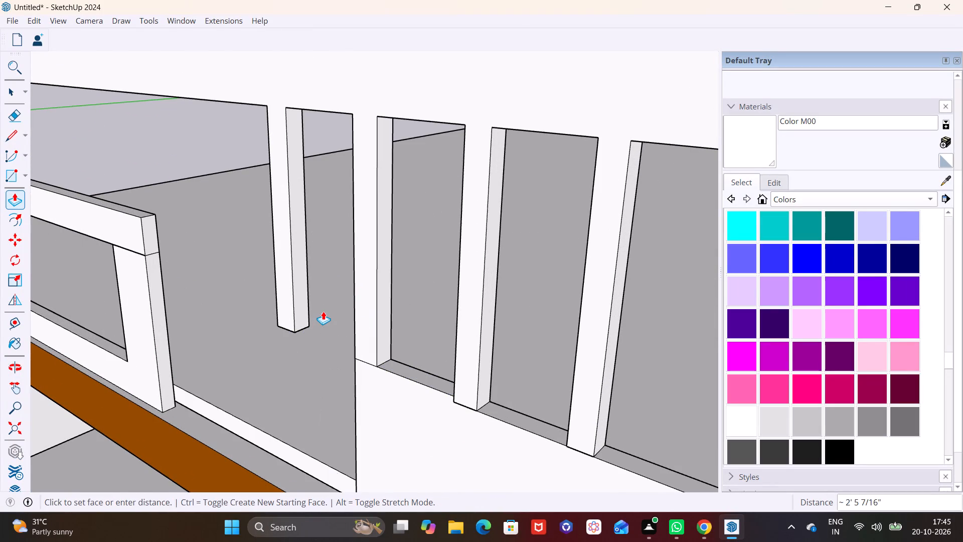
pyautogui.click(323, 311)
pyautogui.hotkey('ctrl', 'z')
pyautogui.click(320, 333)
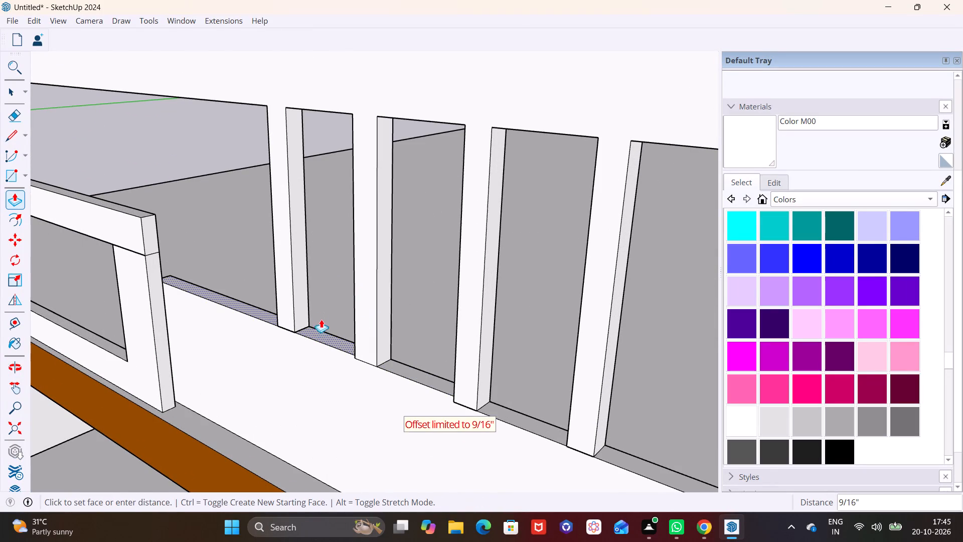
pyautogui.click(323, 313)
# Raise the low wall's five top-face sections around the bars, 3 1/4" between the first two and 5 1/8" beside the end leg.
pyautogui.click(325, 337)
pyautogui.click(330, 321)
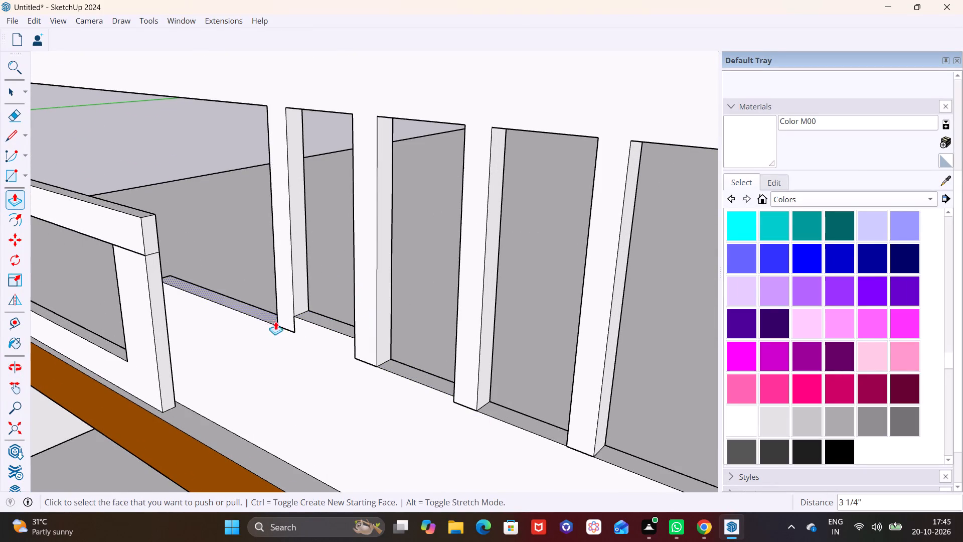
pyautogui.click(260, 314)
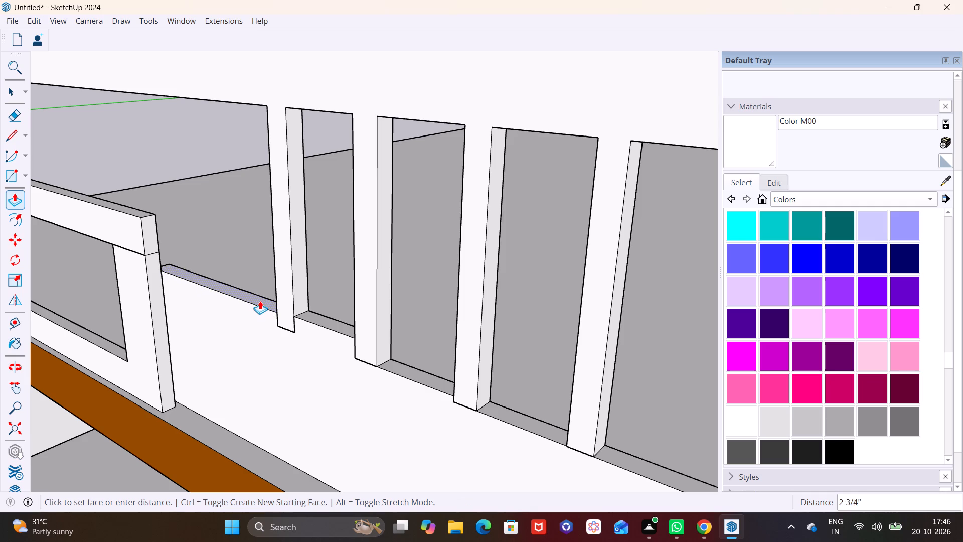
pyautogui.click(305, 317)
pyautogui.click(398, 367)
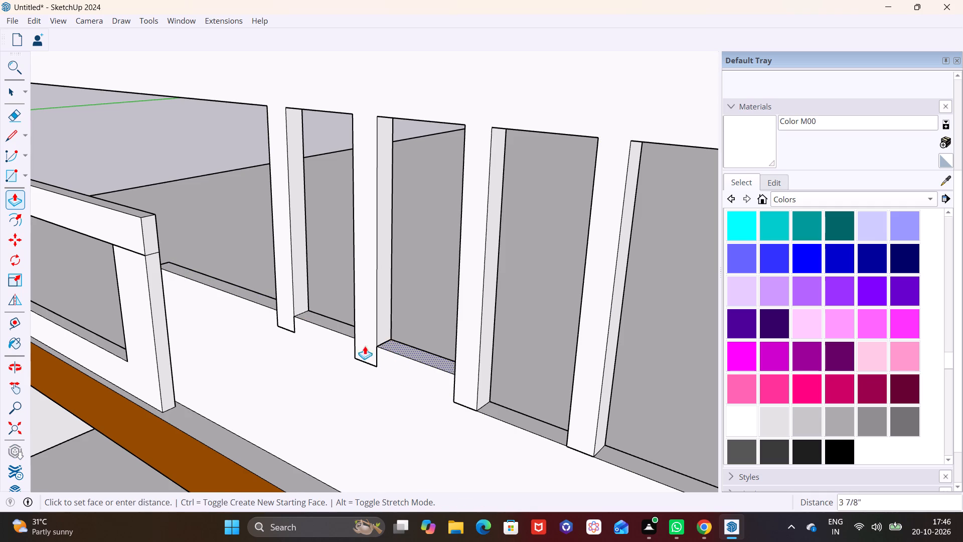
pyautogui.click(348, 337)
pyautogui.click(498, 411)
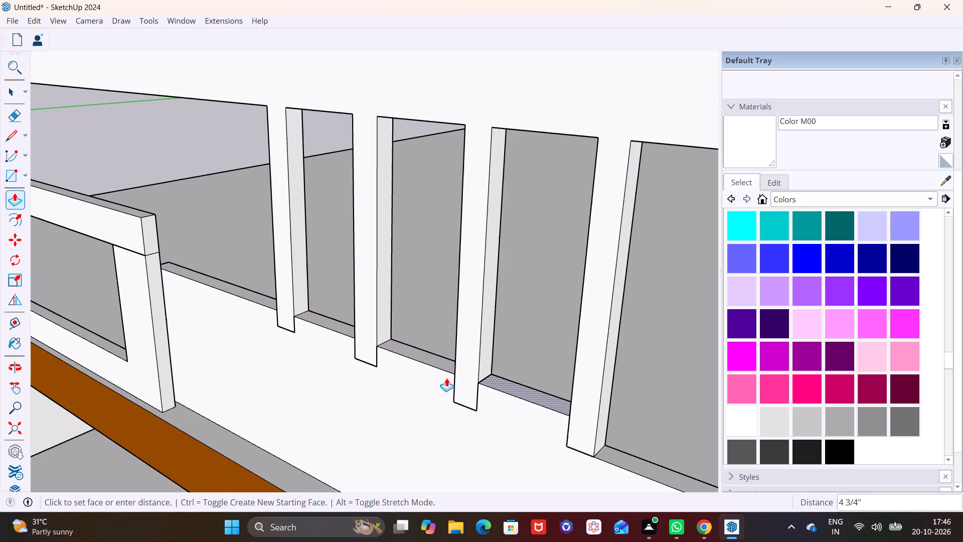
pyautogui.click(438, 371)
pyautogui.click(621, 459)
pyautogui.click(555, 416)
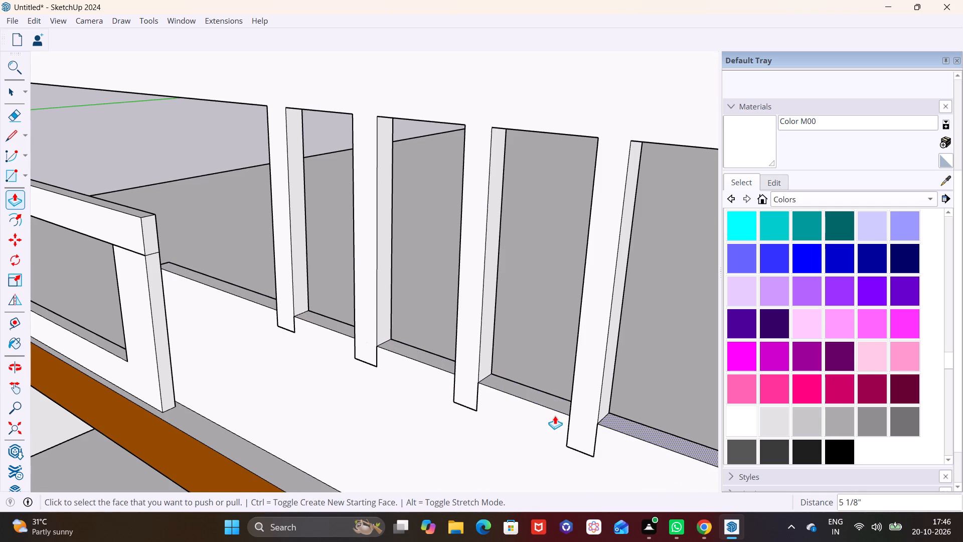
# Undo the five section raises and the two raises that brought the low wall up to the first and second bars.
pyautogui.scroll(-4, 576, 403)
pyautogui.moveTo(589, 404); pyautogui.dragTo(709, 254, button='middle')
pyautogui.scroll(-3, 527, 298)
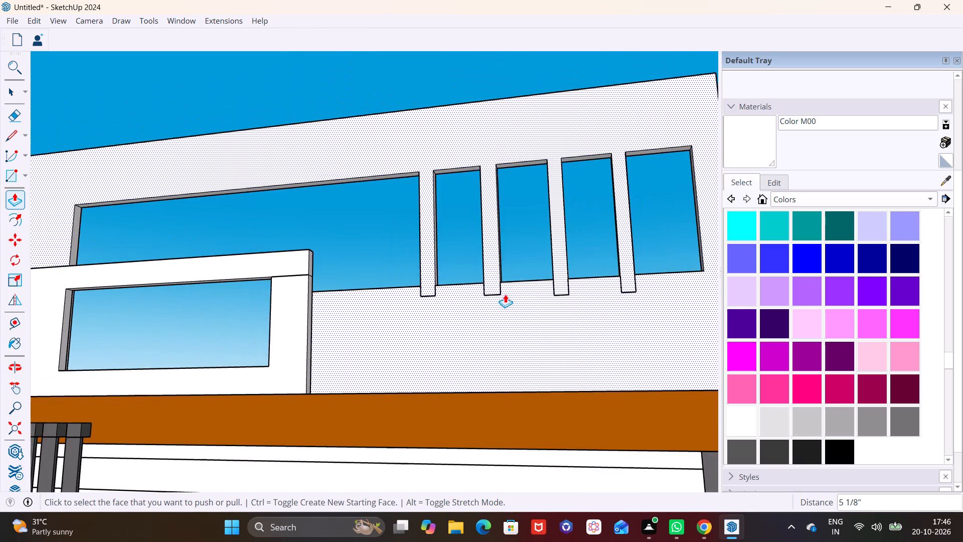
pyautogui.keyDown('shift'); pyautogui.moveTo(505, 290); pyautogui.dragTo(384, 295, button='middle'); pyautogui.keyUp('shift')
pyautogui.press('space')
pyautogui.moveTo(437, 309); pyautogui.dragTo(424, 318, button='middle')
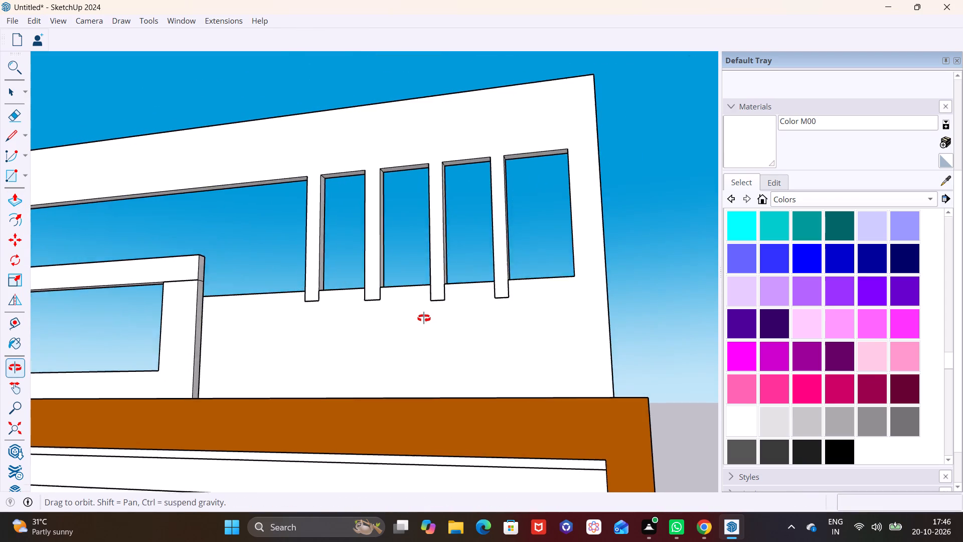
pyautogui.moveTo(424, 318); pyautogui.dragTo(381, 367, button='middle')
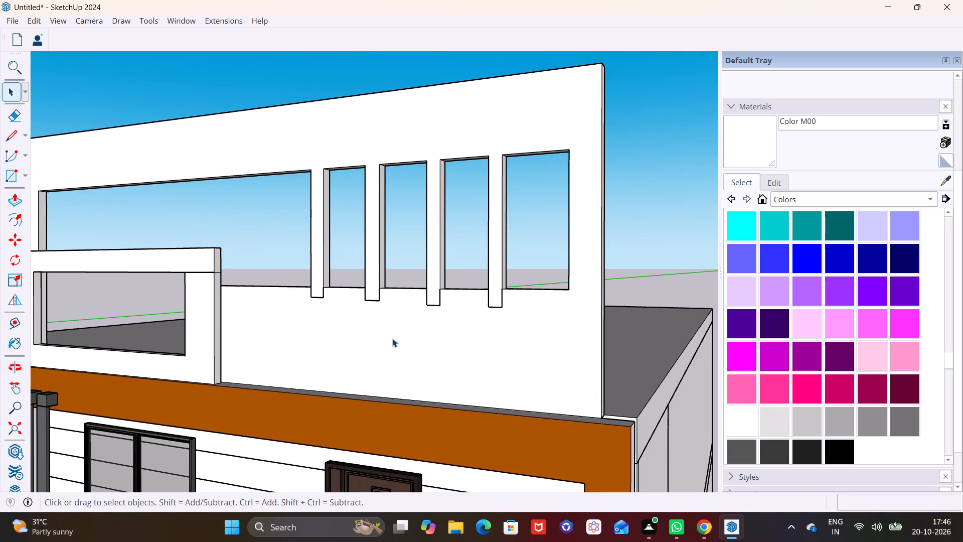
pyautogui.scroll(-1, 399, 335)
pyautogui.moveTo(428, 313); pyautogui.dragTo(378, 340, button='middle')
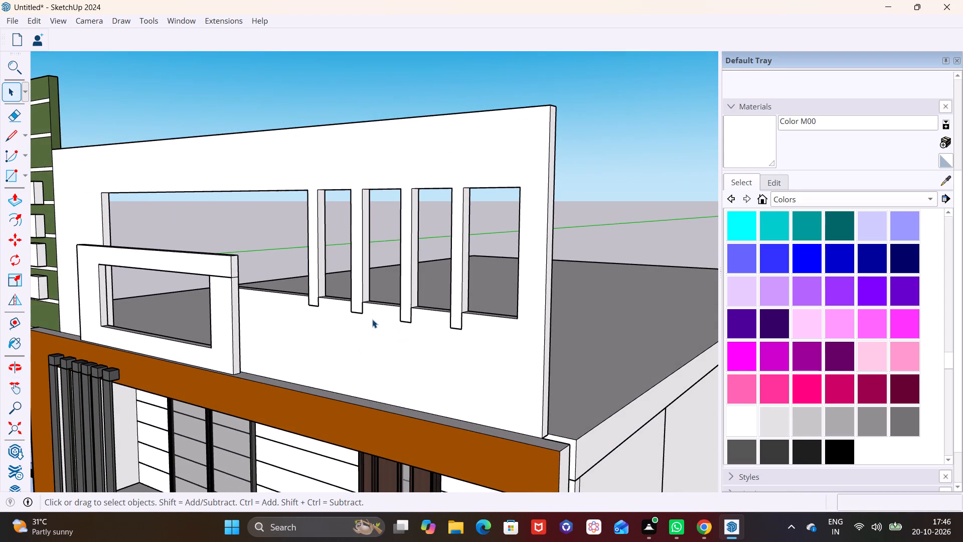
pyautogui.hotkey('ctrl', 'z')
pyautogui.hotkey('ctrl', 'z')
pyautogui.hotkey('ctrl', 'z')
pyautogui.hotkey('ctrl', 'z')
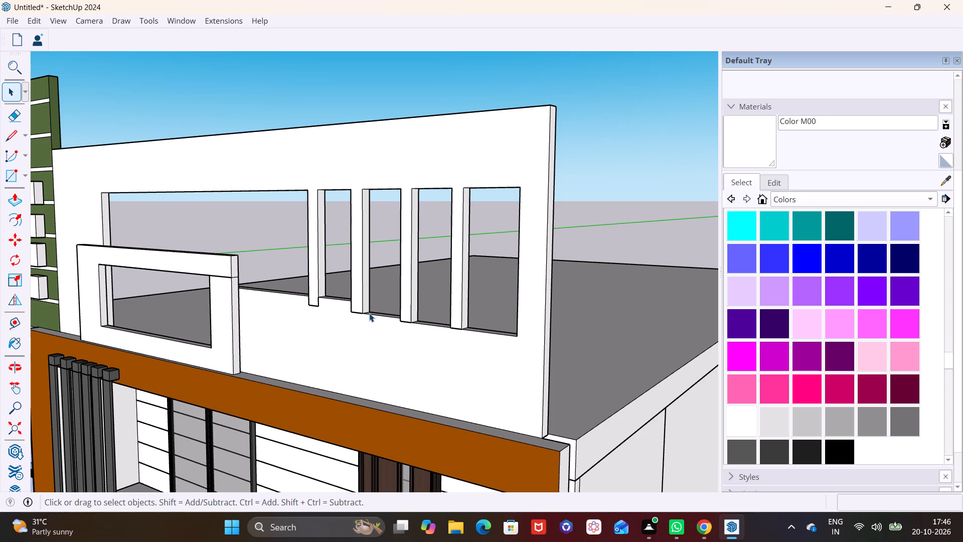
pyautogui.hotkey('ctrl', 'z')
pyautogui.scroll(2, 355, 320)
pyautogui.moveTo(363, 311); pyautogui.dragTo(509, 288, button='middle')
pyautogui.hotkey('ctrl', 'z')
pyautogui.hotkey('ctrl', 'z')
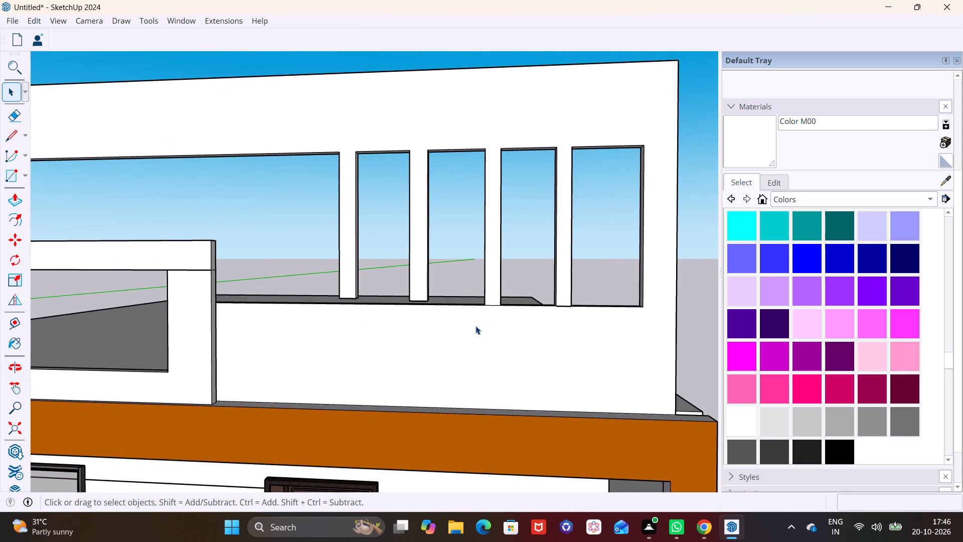
# Push/Pull the first hanging bar's bottom face down about 1 9/16" to the low wall's top.
pyautogui.scroll(3, 378, 295)
pyautogui.moveTo(378, 295); pyautogui.dragTo(382, 251, button='middle')
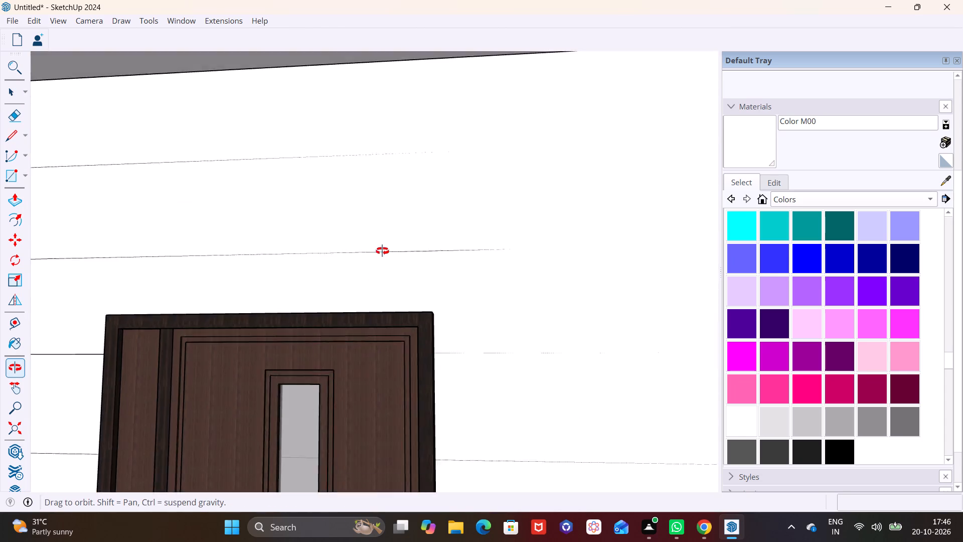
pyautogui.moveTo(382, 251); pyautogui.dragTo(372, 332, button='middle')
pyautogui.scroll(-7, 363, 299)
pyautogui.moveTo(342, 350); pyautogui.dragTo(356, 324, button='middle')
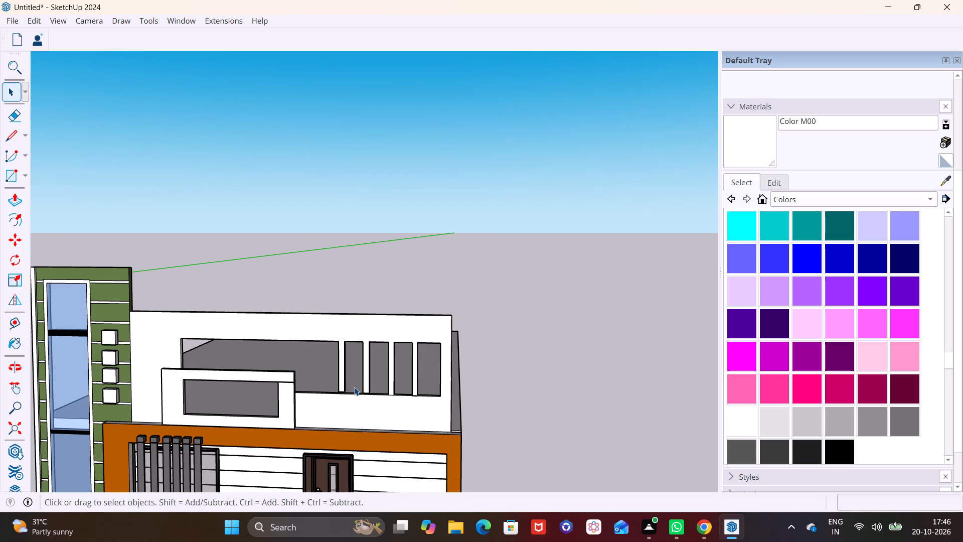
pyautogui.moveTo(354, 387); pyautogui.dragTo(366, 324, button='middle')
pyautogui.scroll(6, 347, 367)
pyautogui.moveTo(346, 373); pyautogui.dragTo(362, 320, button='middle')
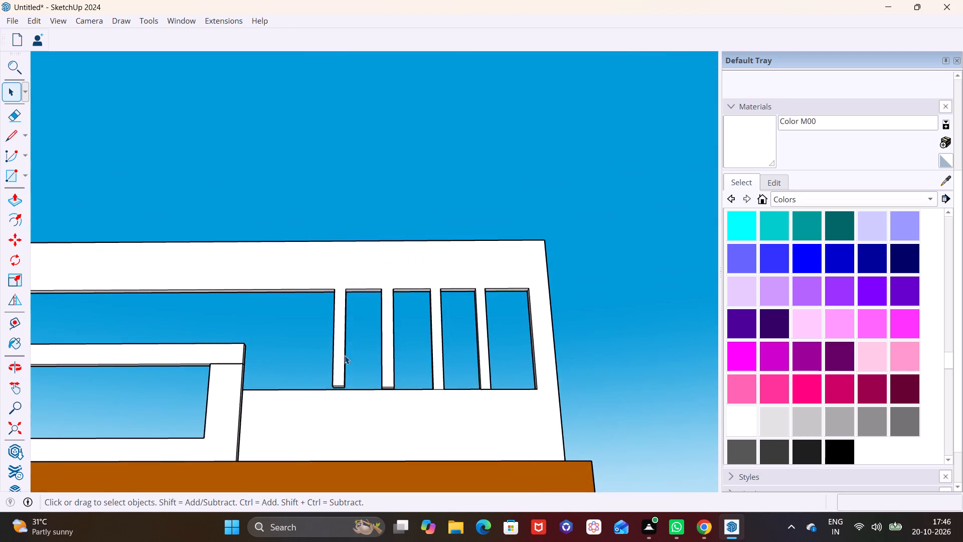
pyautogui.scroll(5, 329, 379)
pyautogui.click(372, 406)
pyautogui.click(375, 400)
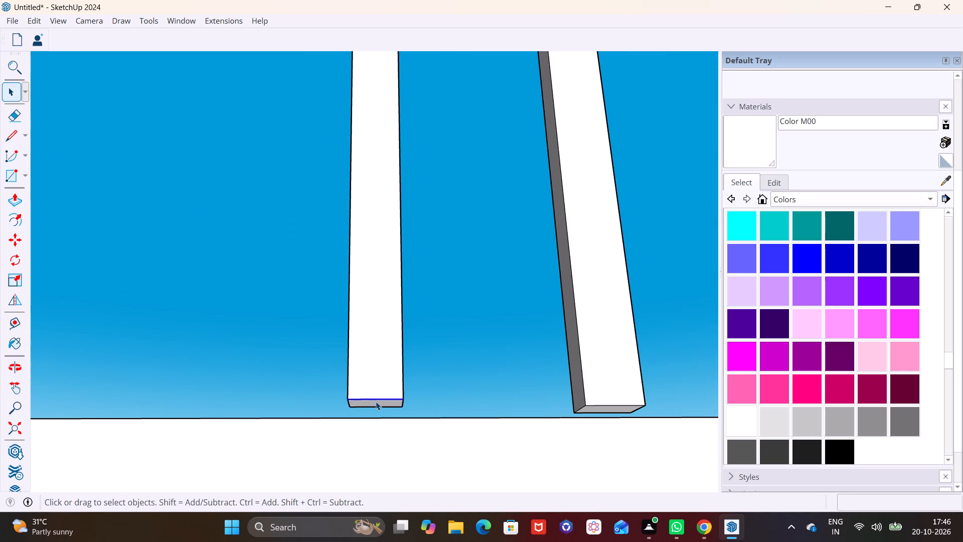
pyautogui.click(376, 401)
pyautogui.doubleClick(376, 401)
pyautogui.click(377, 402)
pyautogui.click(15, 195)
pyautogui.click(371, 400)
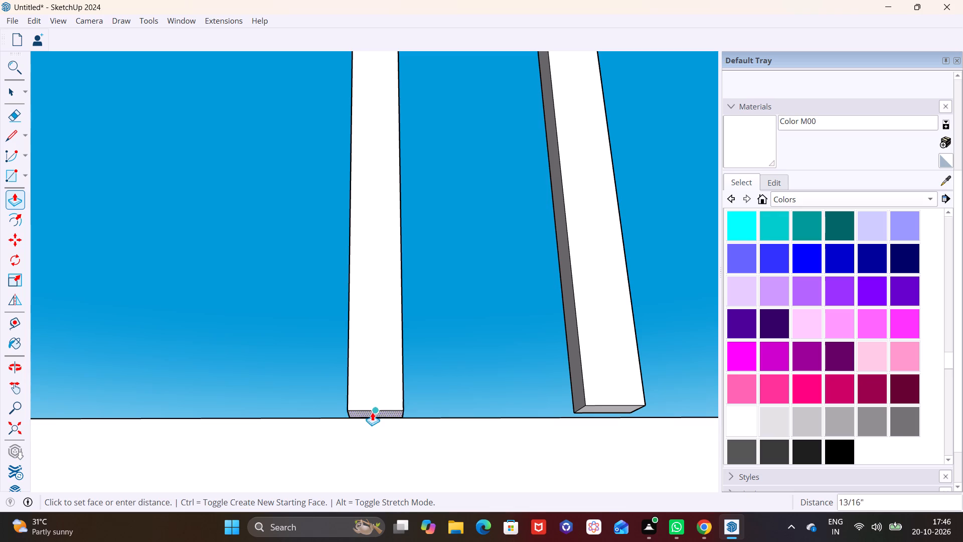
pyautogui.click(370, 422)
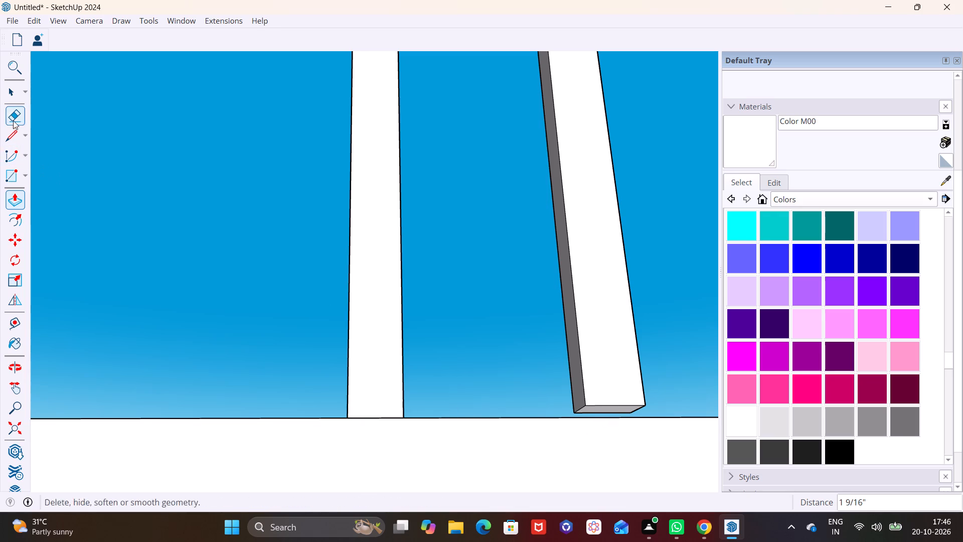
# Push/Pull the second hanging bar's bottom face down about 1" to the low wall's top.
pyautogui.click(10, 92)
pyautogui.click(608, 411)
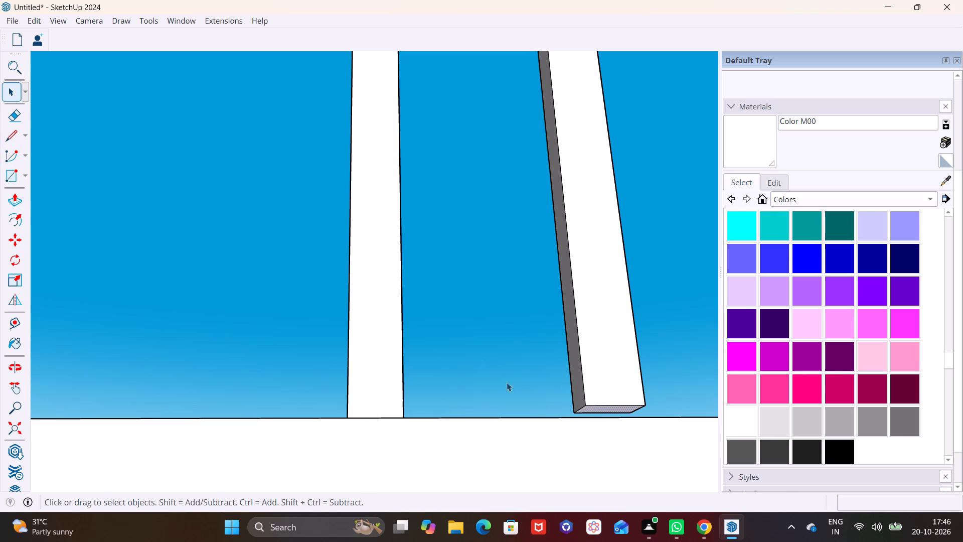
pyautogui.click(13, 194)
pyautogui.click(593, 405)
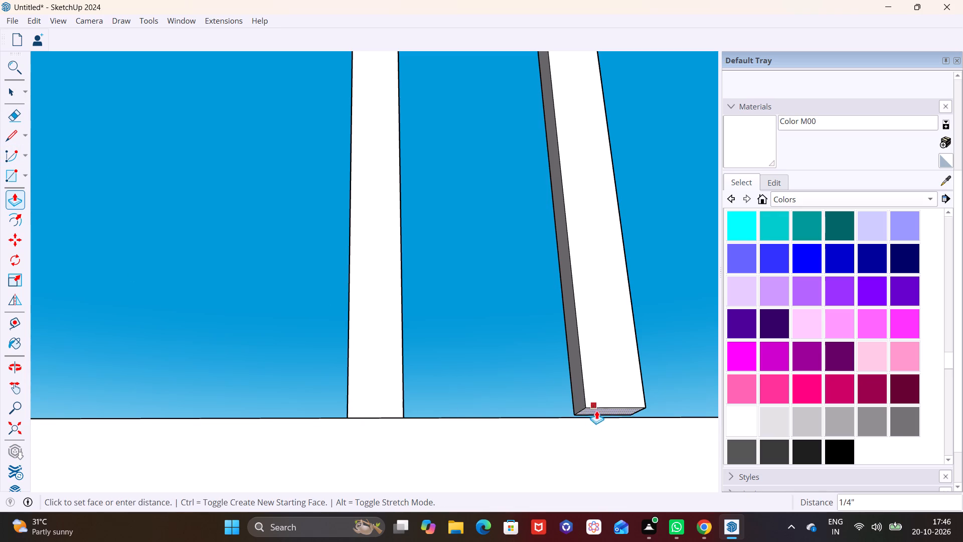
pyautogui.click(596, 418)
# Examine from several angles how the hanging bars meet the low wall and the smaller white frame.
pyautogui.scroll(-7, 554, 390)
pyautogui.moveTo(522, 343); pyautogui.dragTo(519, 346, button='middle')
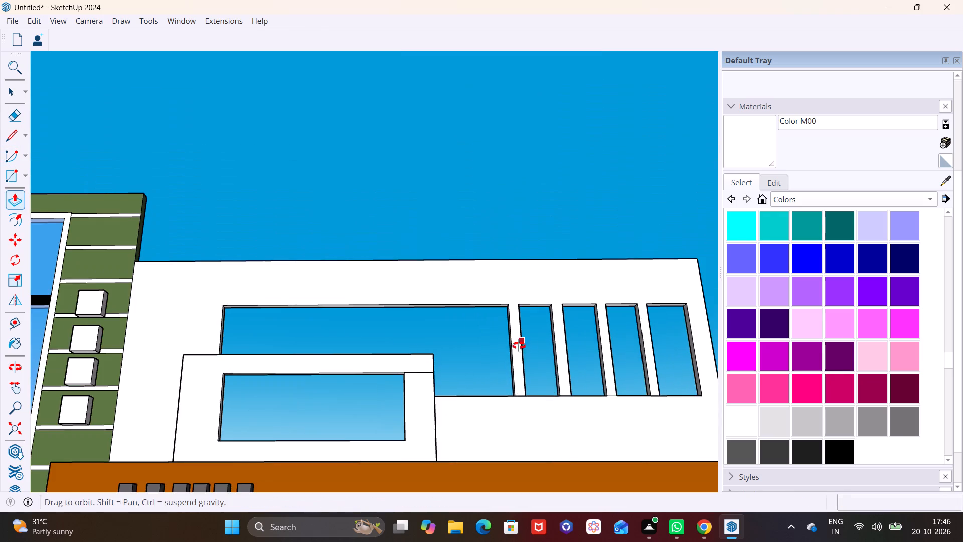
pyautogui.moveTo(519, 346); pyautogui.dragTo(496, 447, button='middle')
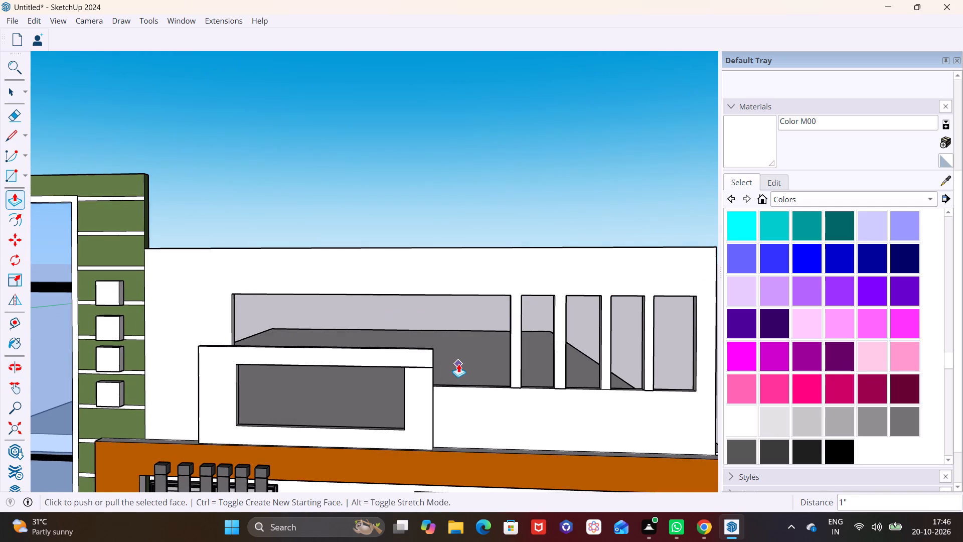
pyautogui.scroll(2, 445, 383)
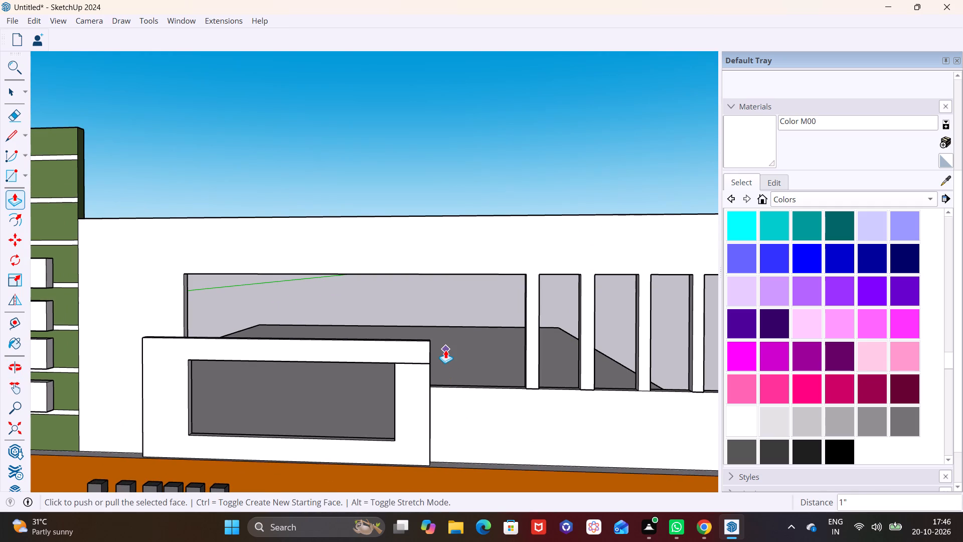
pyautogui.scroll(1, 445, 350)
pyautogui.moveTo(472, 335); pyautogui.dragTo(422, 331, button='middle')
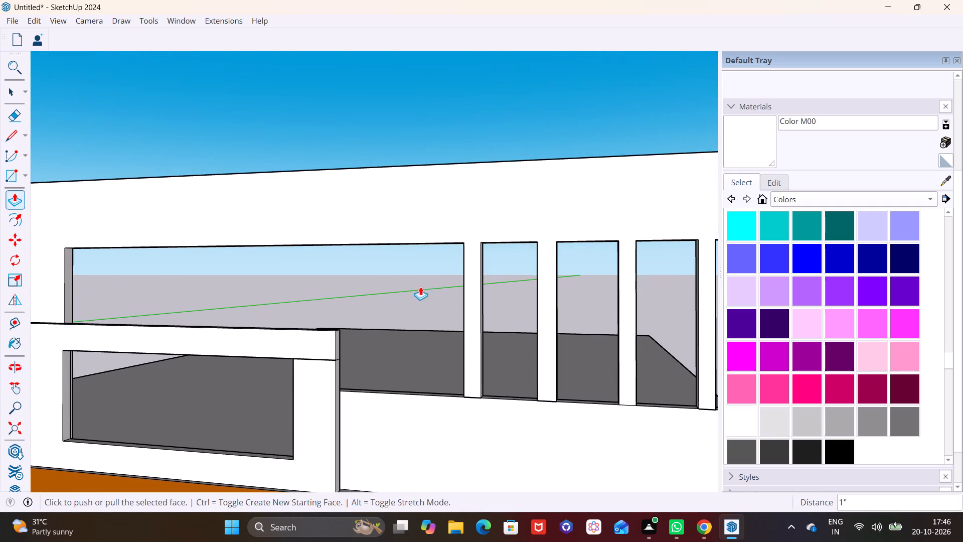
pyautogui.moveTo(421, 286); pyautogui.dragTo(431, 219, button='middle')
pyautogui.scroll(1, 423, 264)
pyautogui.keyDown('shift'); pyautogui.moveTo(431, 219); pyautogui.dragTo(407, 306, button='middle'); pyautogui.keyUp('shift')
pyautogui.moveTo(403, 233); pyautogui.dragTo(448, 153, button='middle')
pyautogui.scroll(-1, 448, 153)
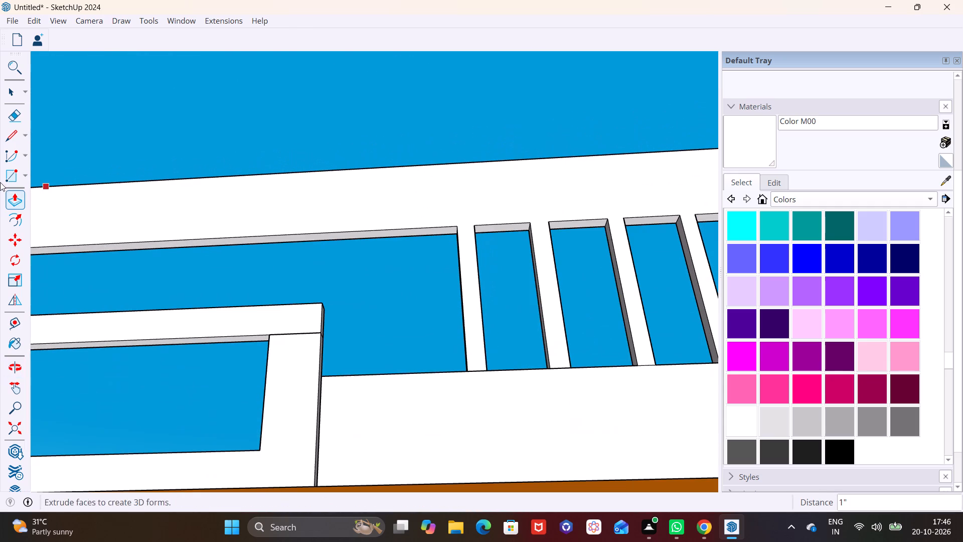
# Draw two lines about 3 3/4" long across the arm's underside, beyond the first hanging bar, outlining a fifth bar.
pyautogui.click(4, 134)
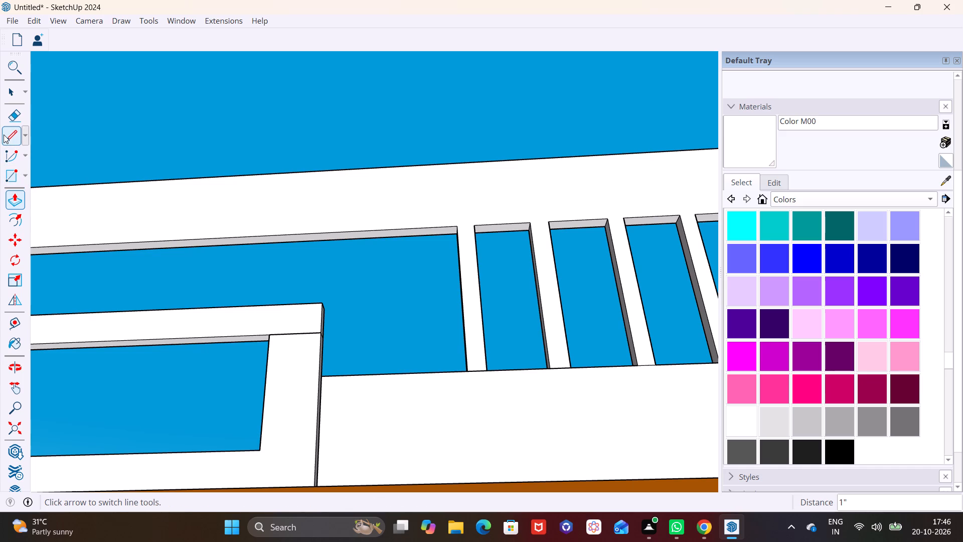
pyautogui.click(387, 230)
pyautogui.click(383, 240)
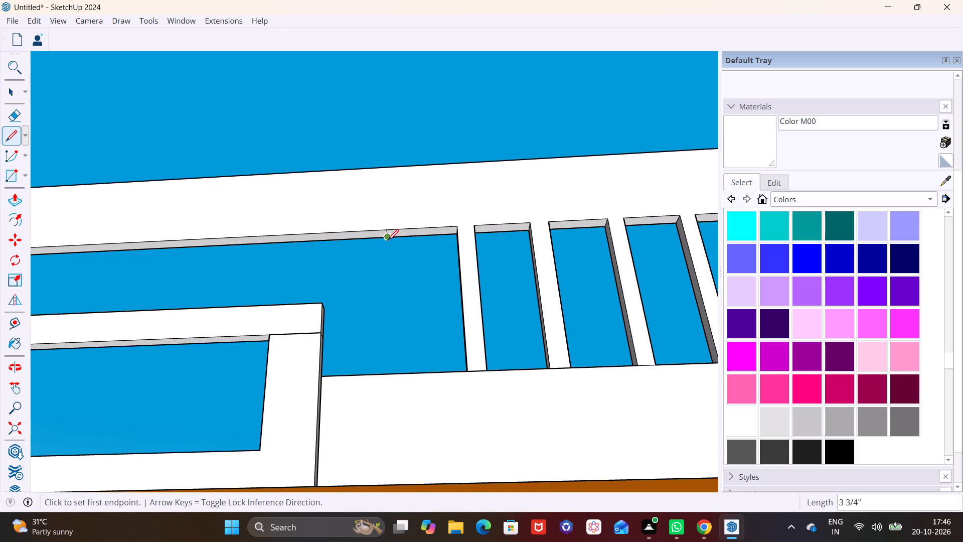
pyautogui.scroll(4, 388, 240)
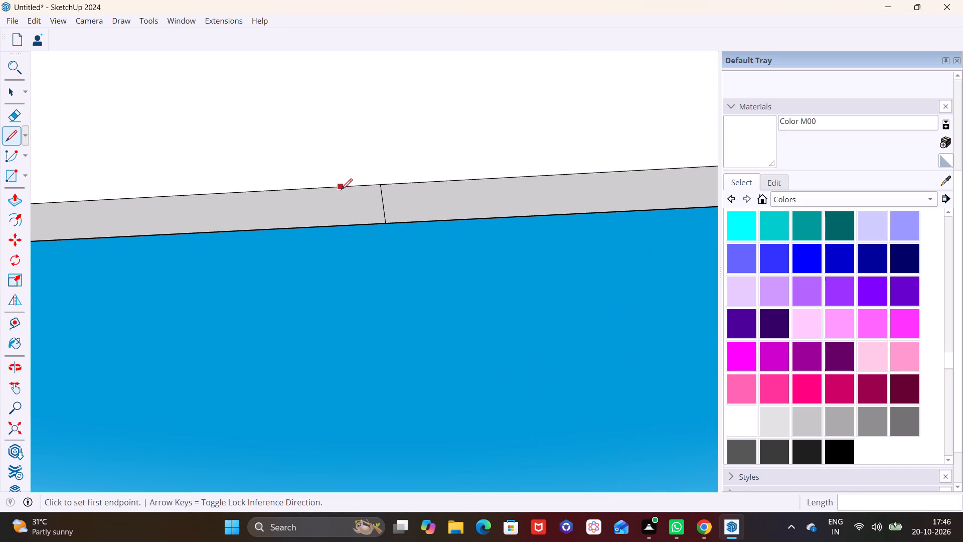
pyautogui.click(342, 190)
pyautogui.click(344, 224)
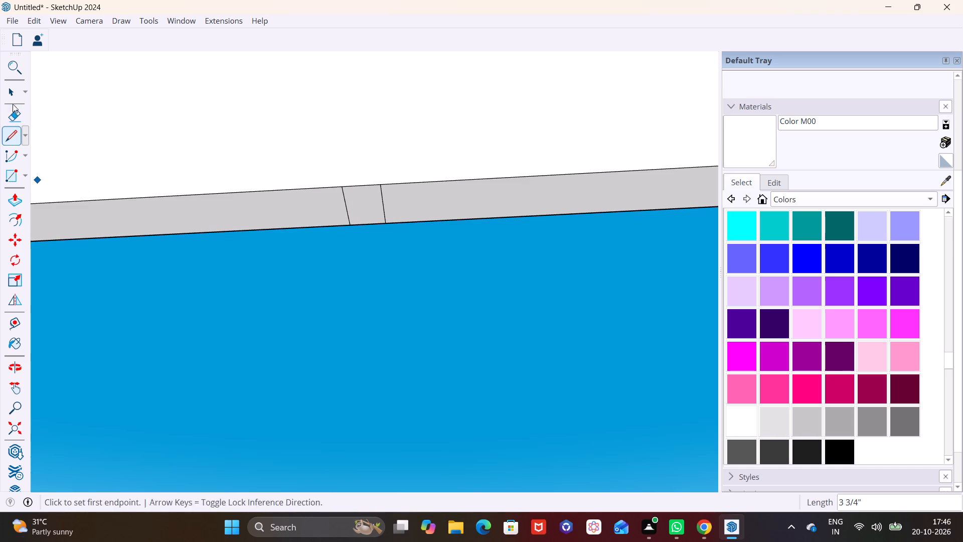
# Push/Pull the outlined strip on the arm's underside down about 3' 6 5/8" to the low wall's top.
pyautogui.click(13, 96)
pyautogui.click(370, 205)
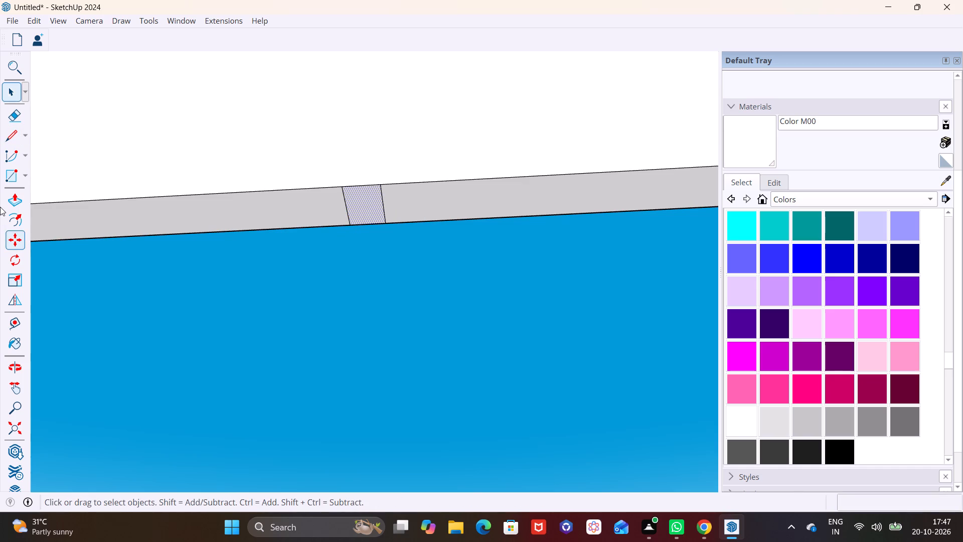
pyautogui.click(9, 200)
pyautogui.click(369, 211)
pyautogui.scroll(-4, 374, 307)
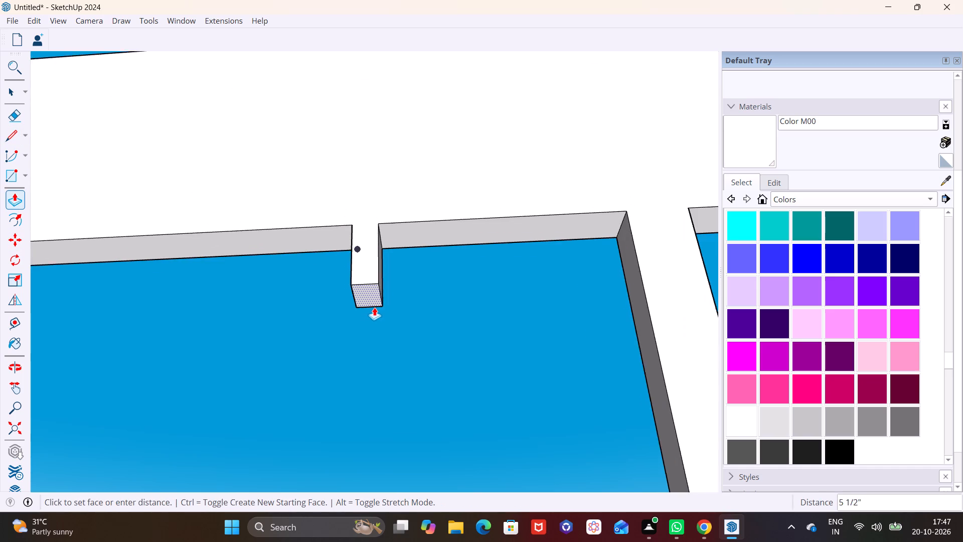
pyautogui.scroll(-2, 374, 307)
pyautogui.moveTo(376, 309); pyautogui.dragTo(496, 55, button='middle')
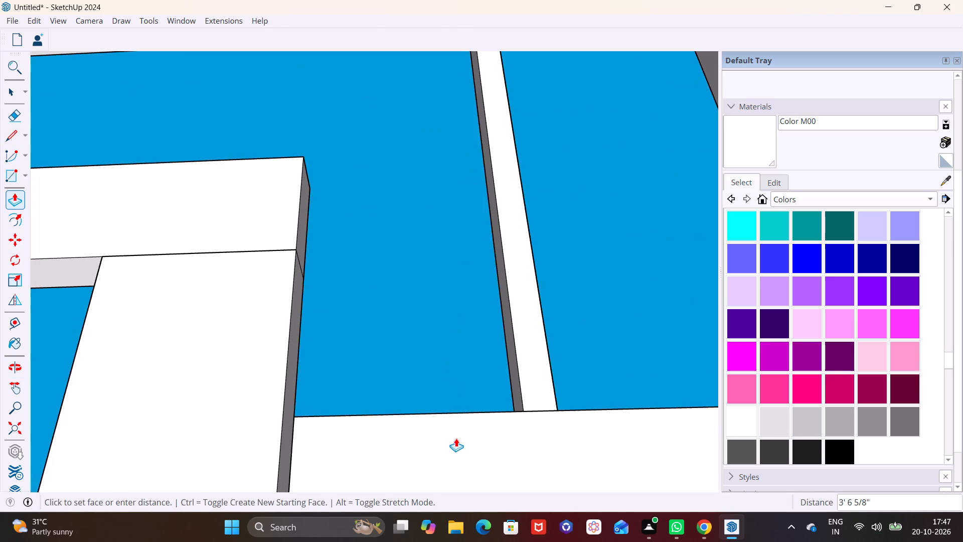
pyautogui.click(456, 438)
# Thin the new fifth bar by pushing its side face nearest the other bars, or widen it: Push/Pull that face about 2 5/8".
pyautogui.scroll(-4, 503, 322)
pyautogui.moveTo(529, 292); pyautogui.dragTo(483, 432, button='middle')
pyautogui.scroll(-5, 483, 431)
pyautogui.keyDown('shift'); pyautogui.moveTo(510, 307); pyautogui.dragTo(492, 307, button='middle'); pyautogui.keyUp('shift')
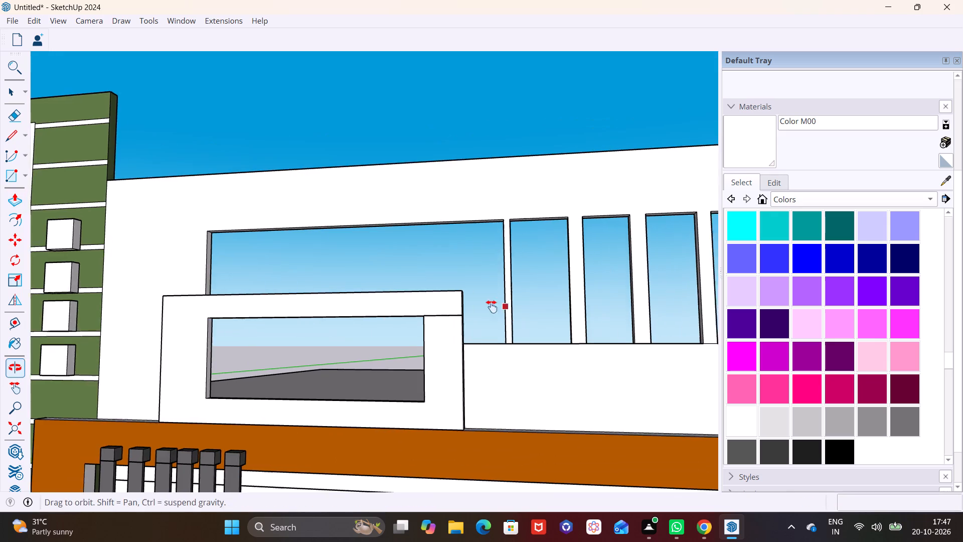
pyautogui.keyDown('shift'); pyautogui.moveTo(492, 307); pyautogui.dragTo(404, 317, button='middle'); pyautogui.keyUp('shift')
pyautogui.scroll(3, 414, 262)
pyautogui.moveTo(433, 283); pyautogui.dragTo(389, 273, button='middle')
pyautogui.scroll(3, 378, 286)
pyautogui.moveTo(398, 311); pyautogui.dragTo(389, 315, button='middle')
pyautogui.press('space')
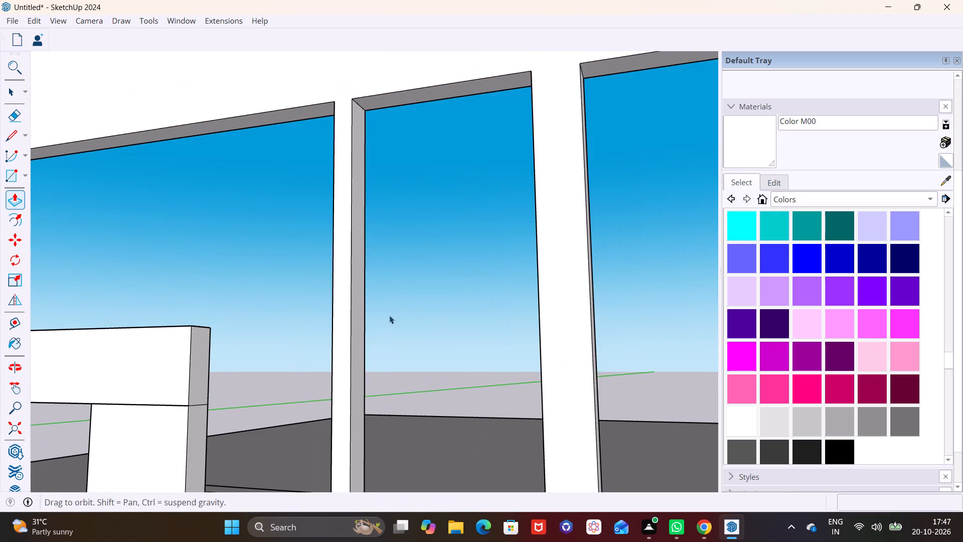
pyautogui.moveTo(389, 315); pyautogui.dragTo(380, 331, button='middle')
pyautogui.click(346, 328)
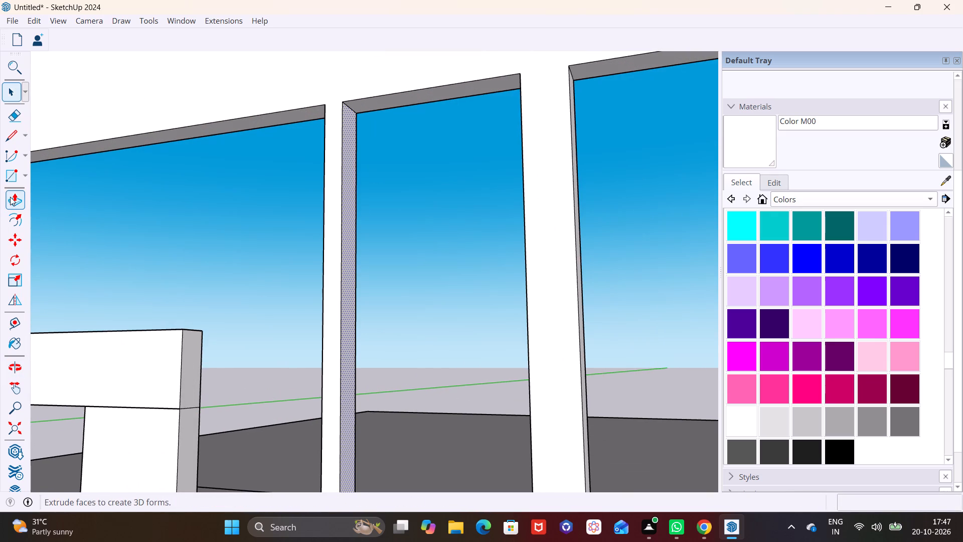
pyautogui.click(10, 197)
pyautogui.click(348, 284)
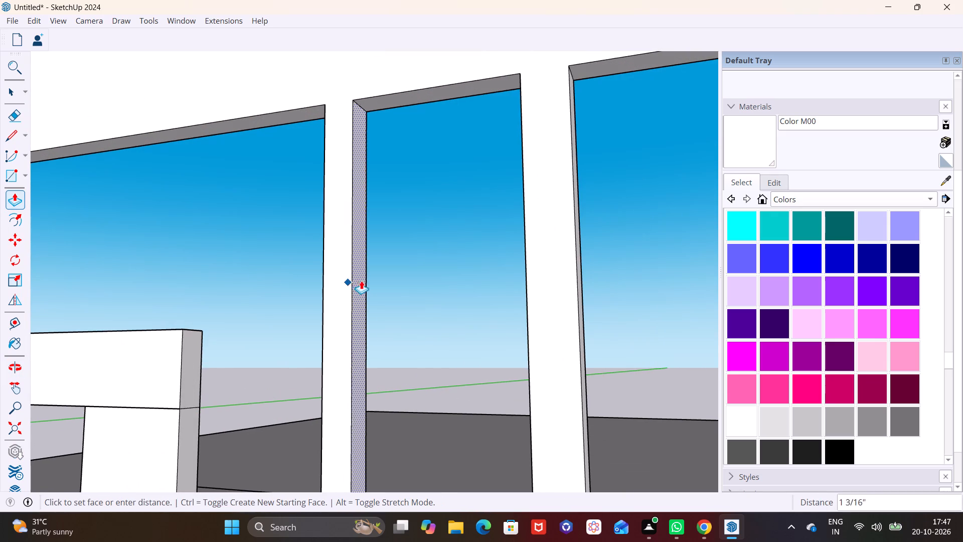
pyautogui.click(370, 280)
# Draw a rectangle about 2 1/8" by 2 1/8" at the bottom of the smaller white frame's inner side face.
pyautogui.scroll(-6, 400, 308)
pyautogui.moveTo(472, 316); pyautogui.dragTo(558, 334, button='middle')
pyautogui.scroll(-1, 558, 334)
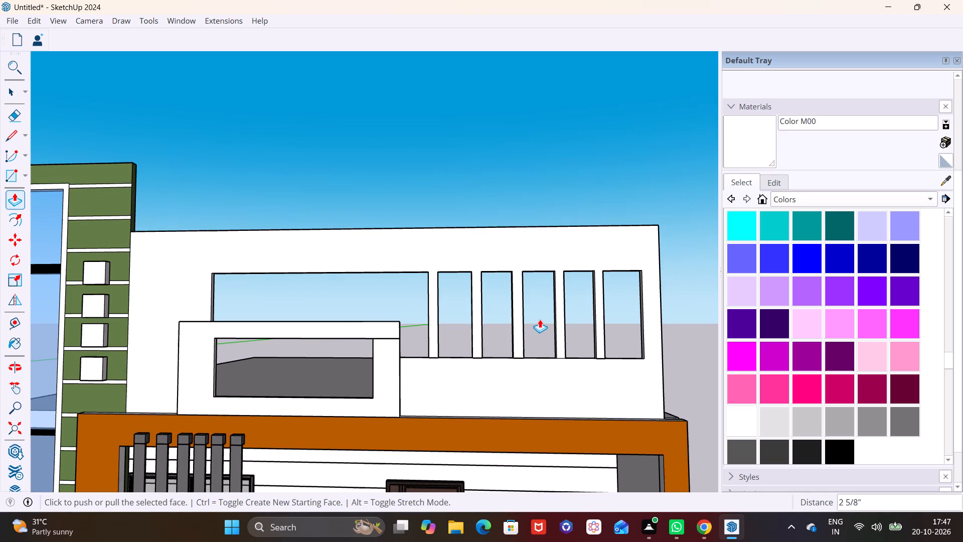
pyautogui.scroll(-1, 450, 345)
pyautogui.scroll(1, 296, 353)
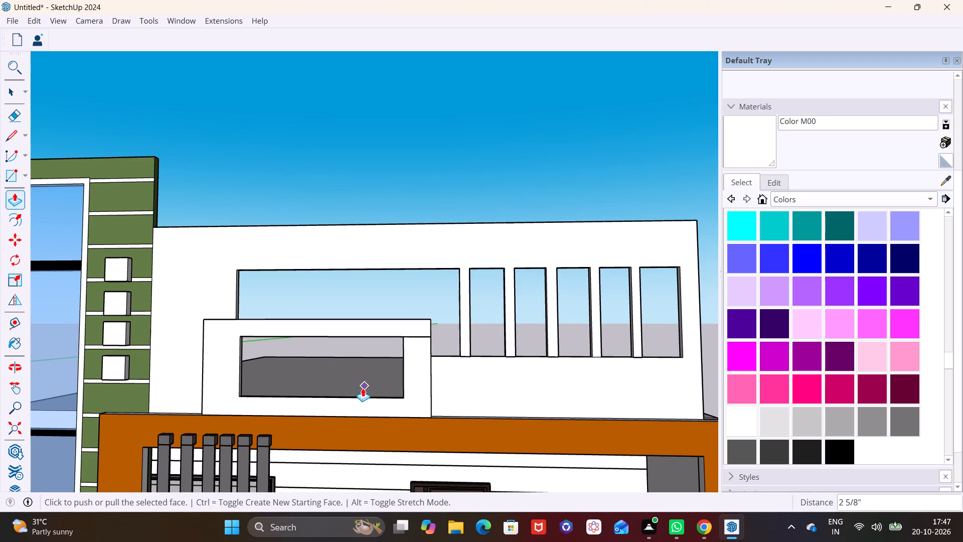
pyautogui.moveTo(360, 392); pyautogui.dragTo(312, 438, button='middle')
pyautogui.scroll(3, 296, 392)
pyautogui.moveTo(354, 383); pyautogui.dragTo(475, 373, button='middle')
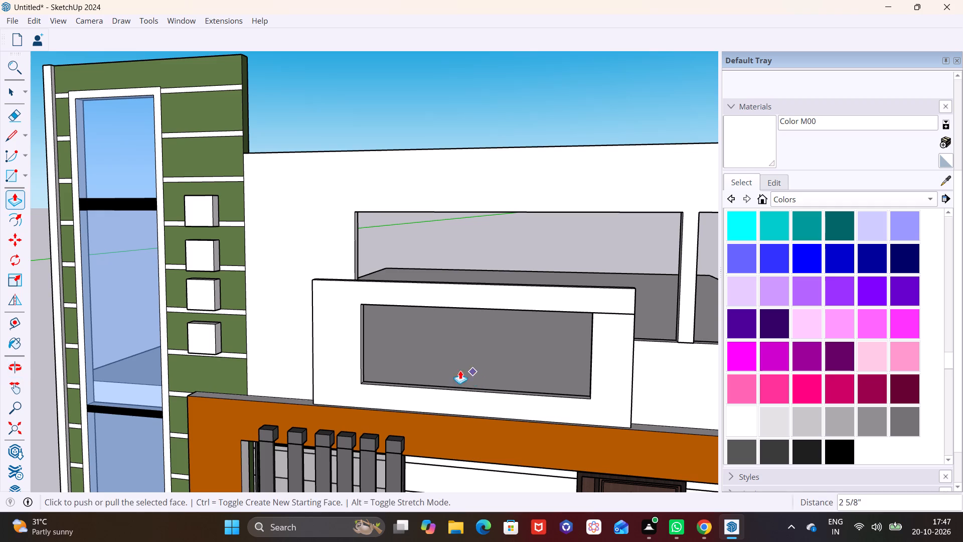
pyautogui.press('space')
pyautogui.scroll(5, 388, 394)
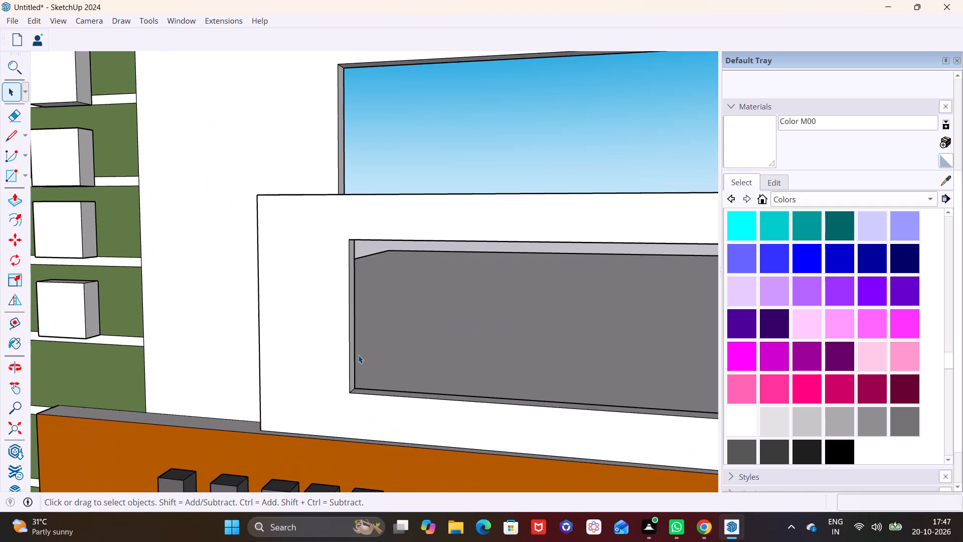
pyautogui.scroll(1, 358, 355)
pyautogui.moveTo(358, 355); pyautogui.dragTo(246, 362, button='middle')
pyautogui.scroll(1, 255, 334)
pyautogui.moveTo(279, 344); pyautogui.dragTo(280, 334, button='middle')
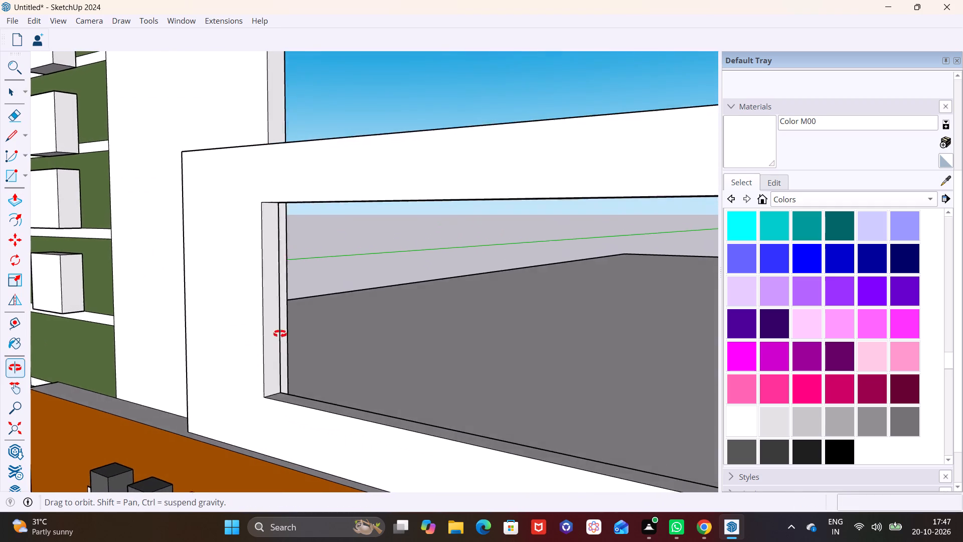
pyautogui.moveTo(280, 334); pyautogui.dragTo(245, 347, button='middle')
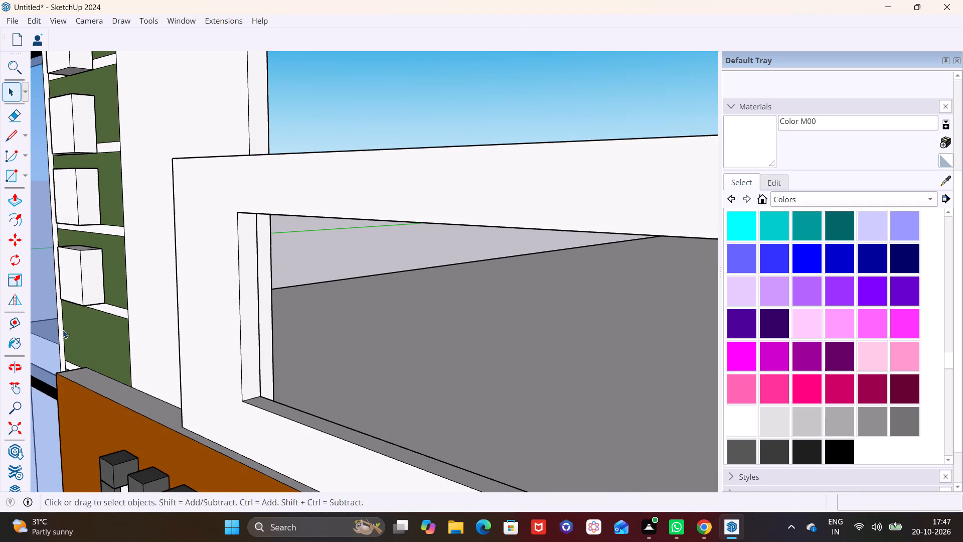
pyautogui.click(25, 175)
pyautogui.click(40, 195)
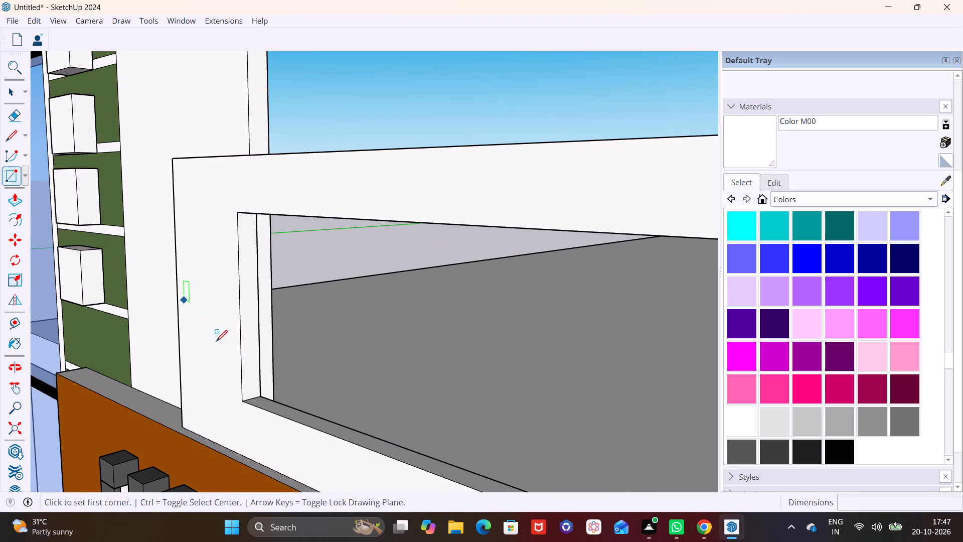
pyautogui.scroll(2, 257, 364)
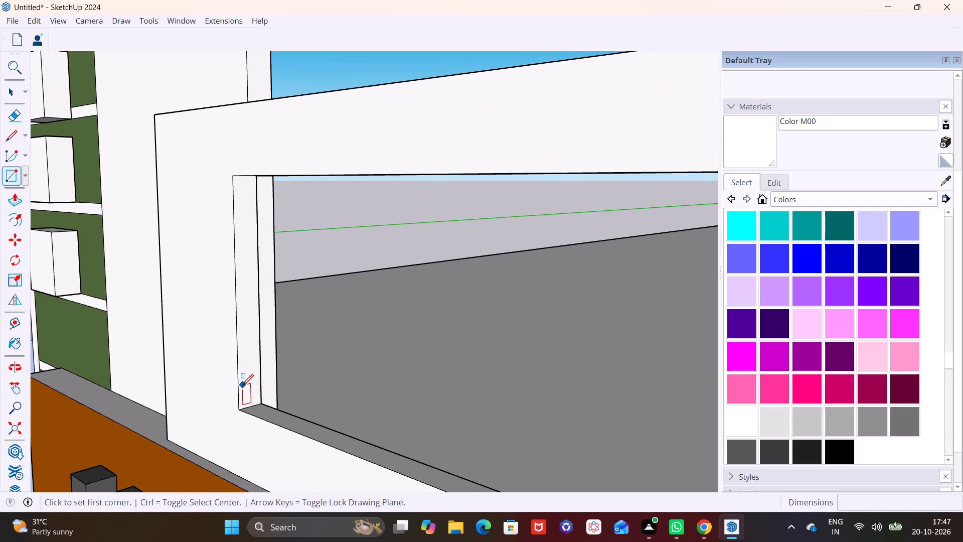
pyautogui.click(242, 385)
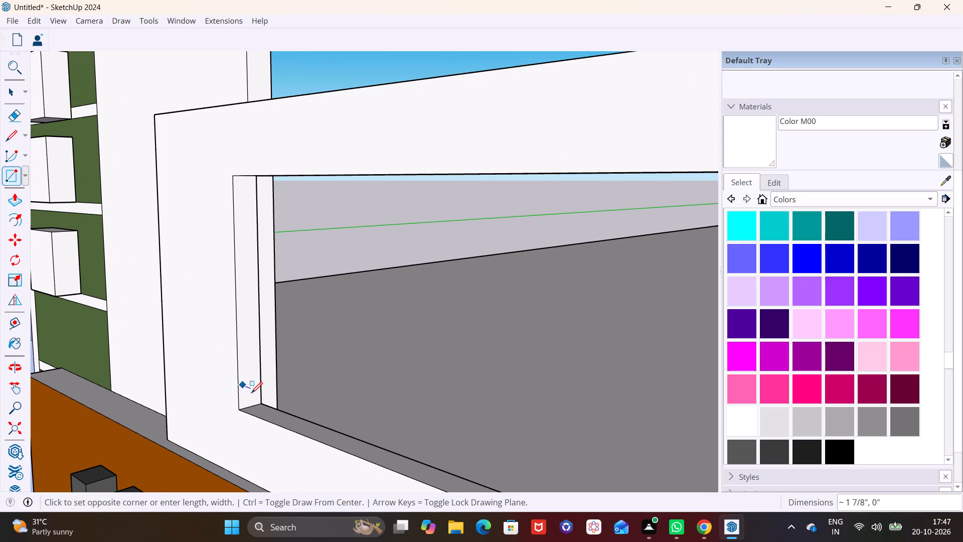
pyautogui.click(254, 399)
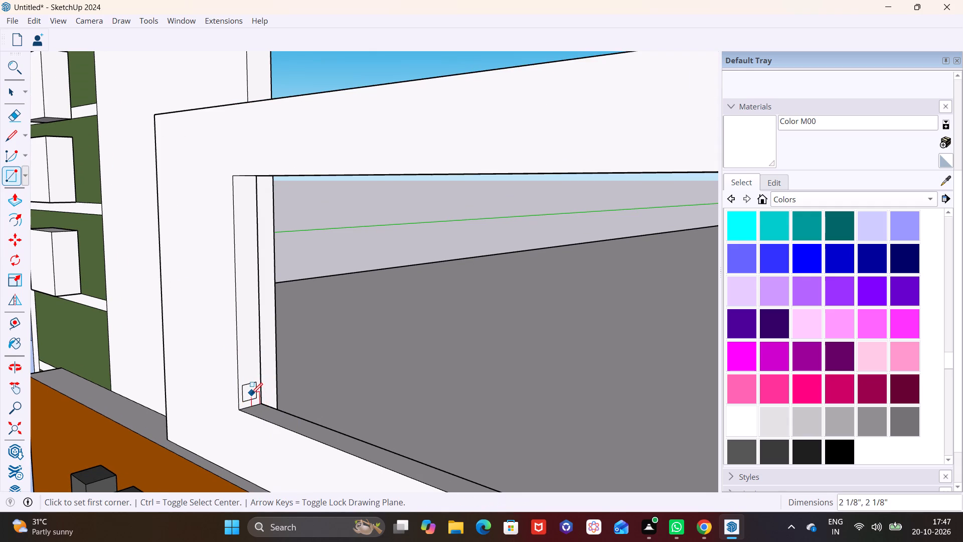
# Make the small square's face and edges into a group.
pyautogui.press('space')
pyautogui.doubleClick(250, 393)
pyautogui.rightClick(250, 393)
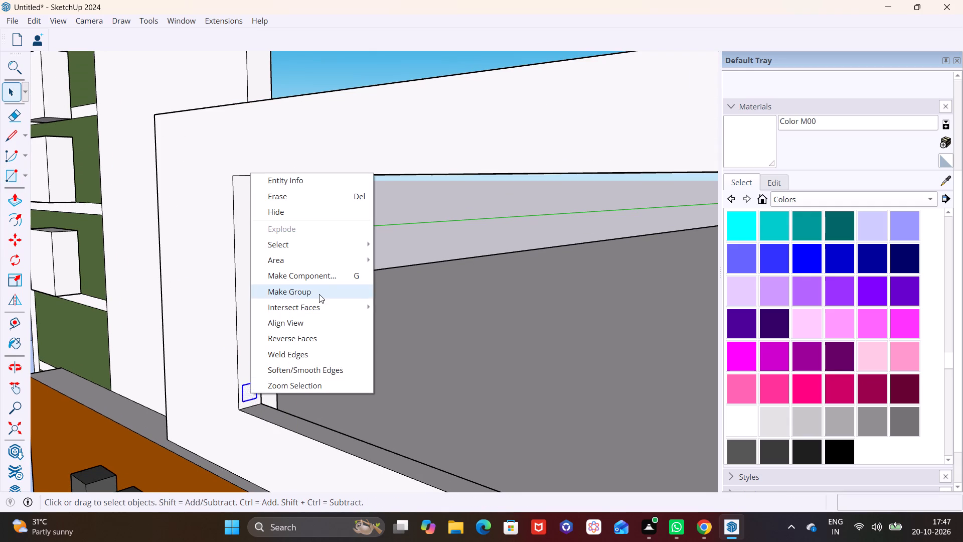
pyautogui.click(319, 294)
# Inside the group, Push/Pull the square about 7' 1" across the frame opening to form a horizontal slat.
pyautogui.doubleClick(252, 388)
pyautogui.doubleClick(252, 388)
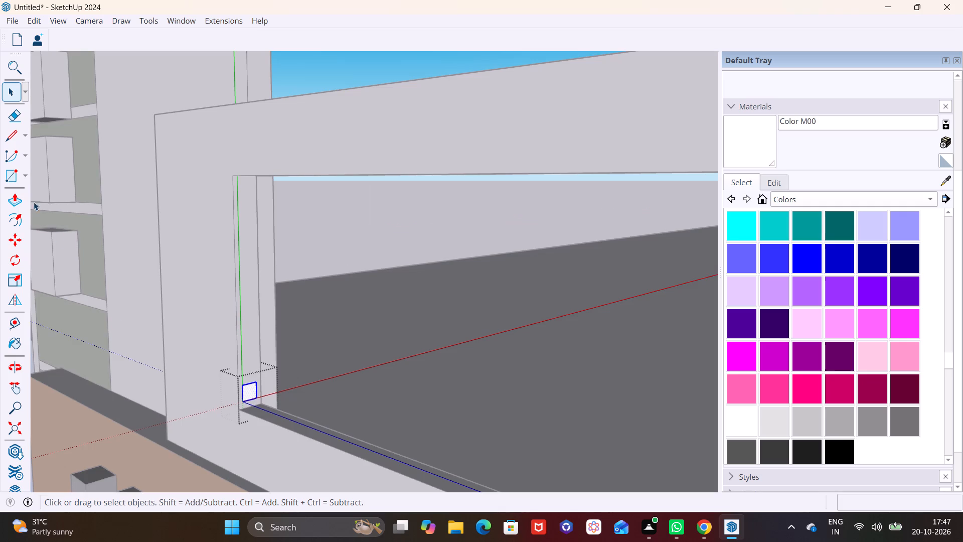
pyautogui.click(10, 202)
pyautogui.click(250, 390)
pyautogui.scroll(-2, 346, 405)
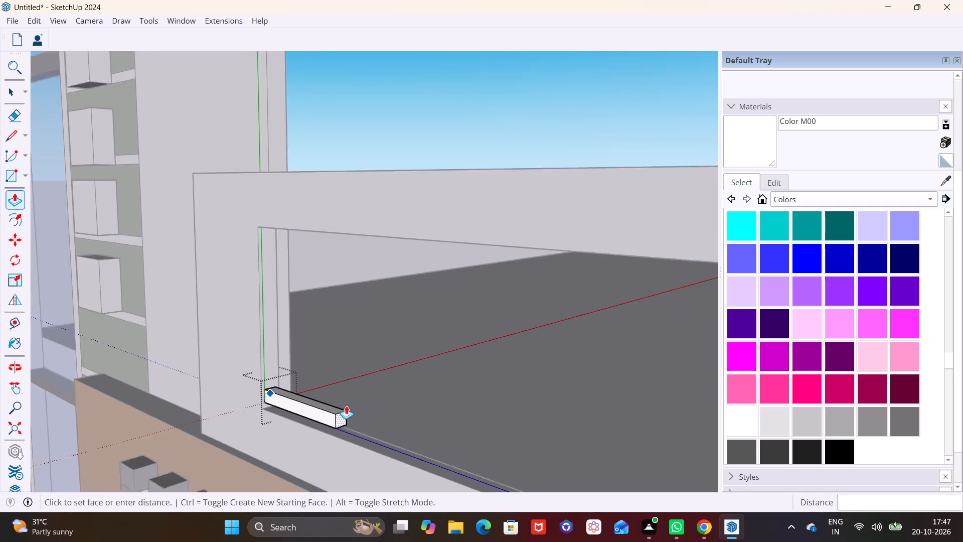
pyautogui.scroll(-7, 346, 405)
pyautogui.moveTo(378, 405); pyautogui.dragTo(366, 370, button='middle')
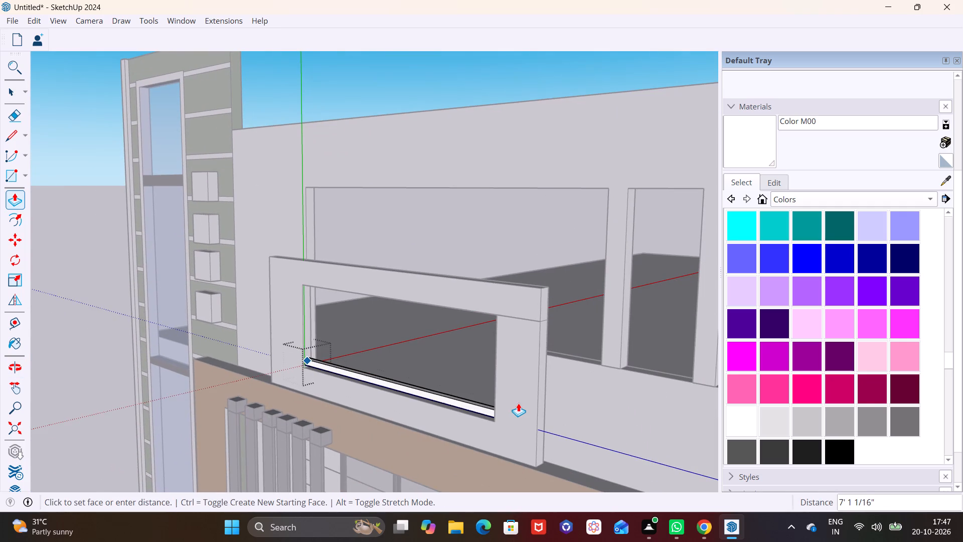
pyautogui.click(518, 403)
pyautogui.press('space')
pyautogui.click(399, 419)
# Copy the bottom slat upward three times in succession, at spacings of about 3 13/16", 3 7/8" and 3 5/16".
pyautogui.scroll(2, 375, 364)
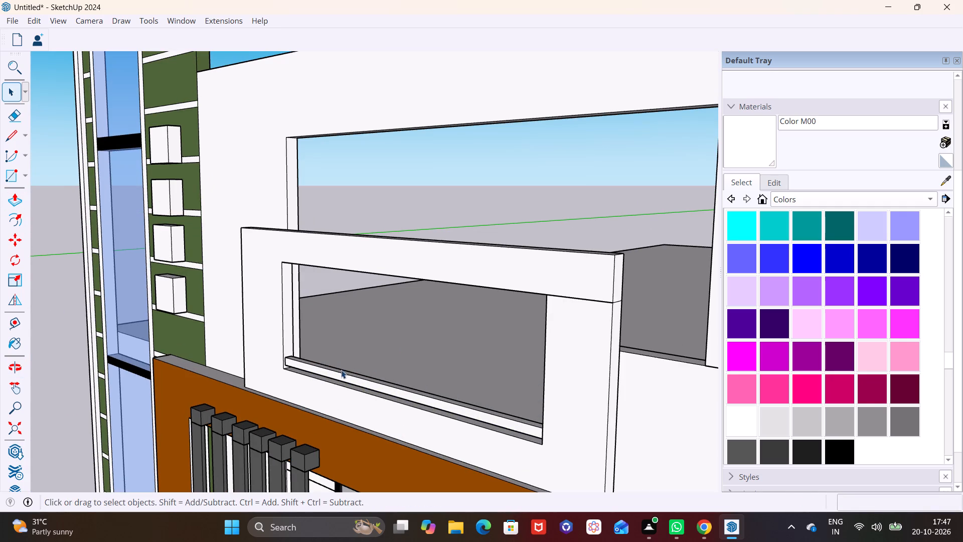
pyautogui.click(341, 375)
pyautogui.press('m')
pyautogui.scroll(4, 280, 372)
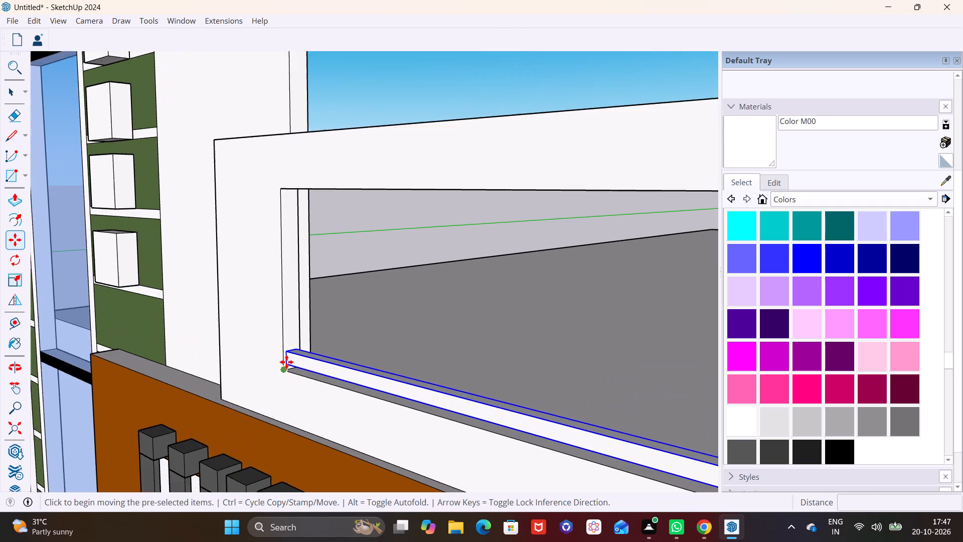
pyautogui.scroll(3, 286, 362)
pyautogui.click(287, 361)
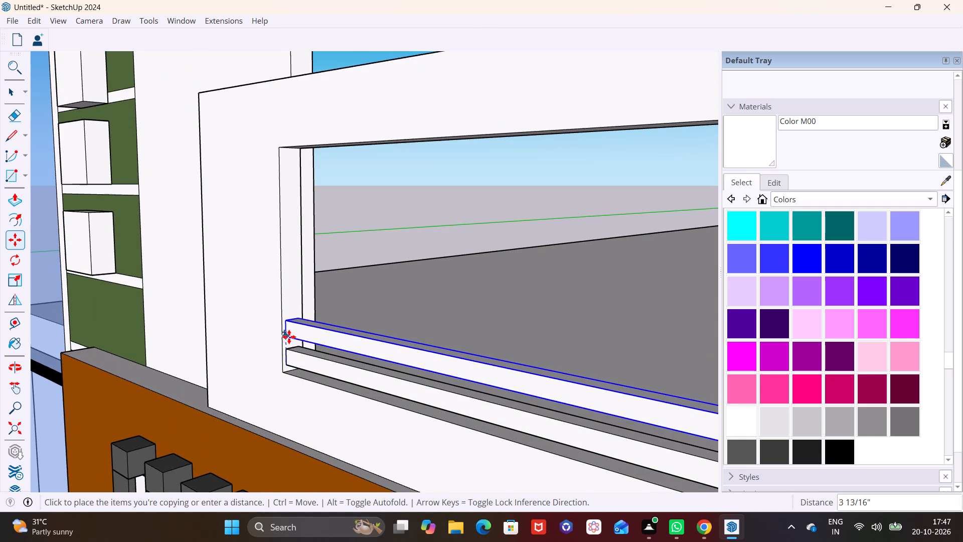
pyautogui.doubleClick(289, 337)
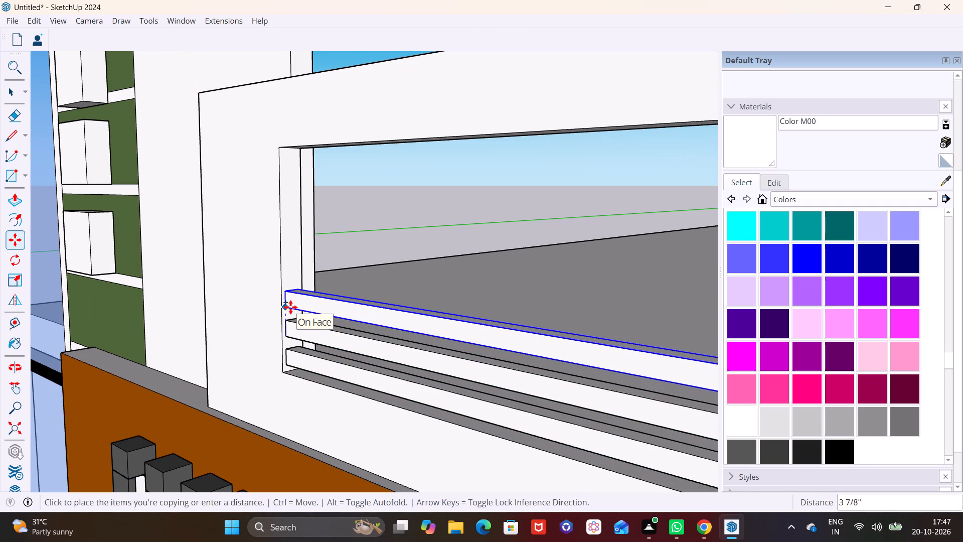
pyautogui.click(290, 307)
pyautogui.click(286, 307)
pyautogui.click(288, 282)
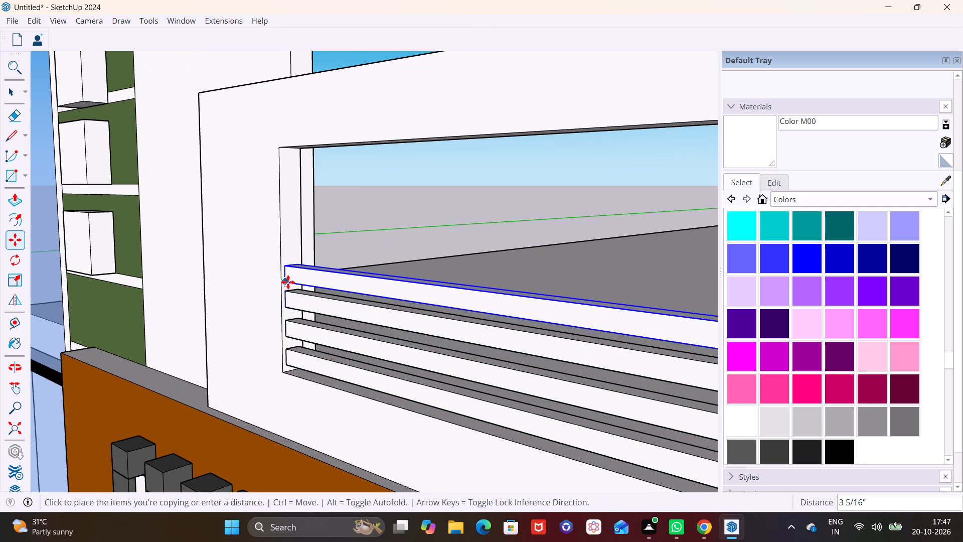
# Copy the topmost slat upward four more times at spacings of roughly 3 1/4" to 3 3/8", filling the frame opening to its top.
pyautogui.click(285, 284)
pyautogui.click(291, 257)
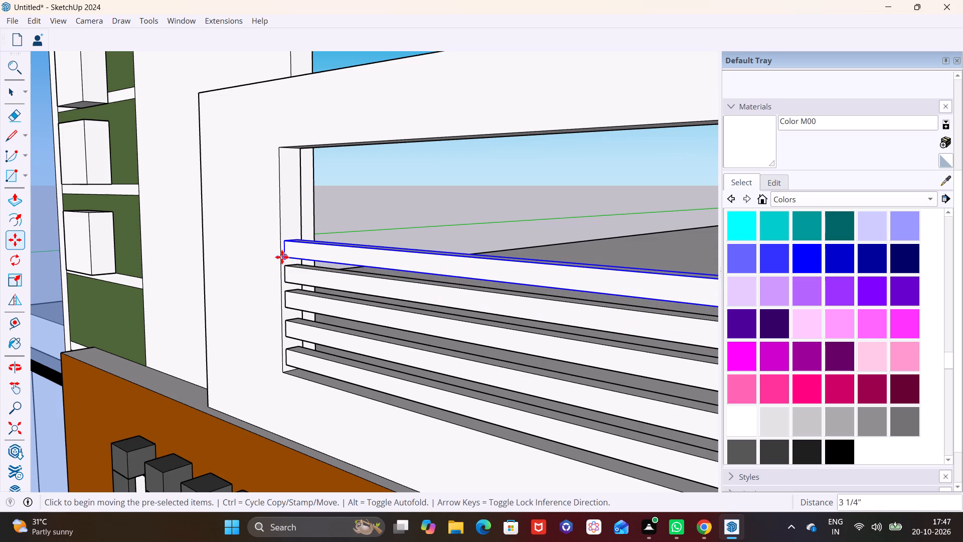
pyautogui.click(286, 256)
pyautogui.click(287, 231)
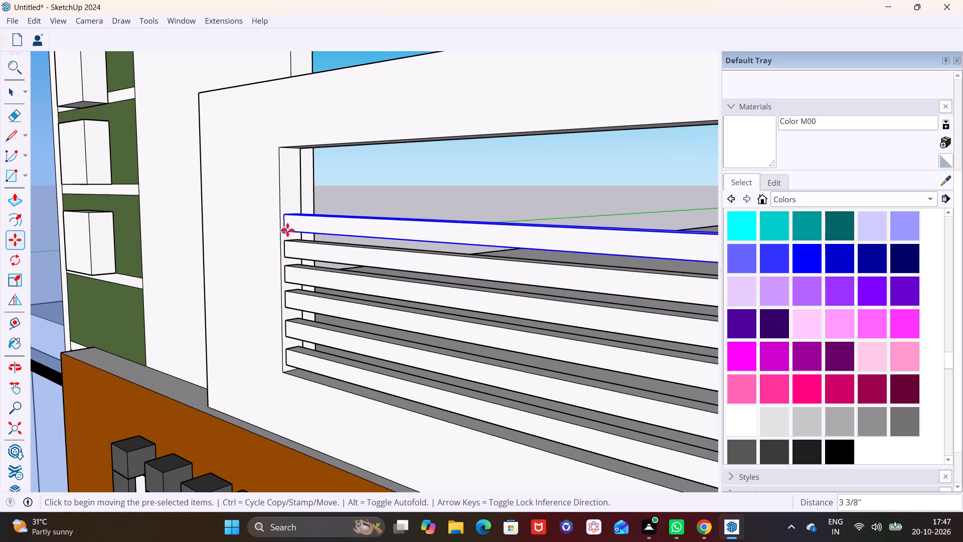
pyautogui.click(287, 230)
pyautogui.click(286, 204)
pyautogui.click(285, 204)
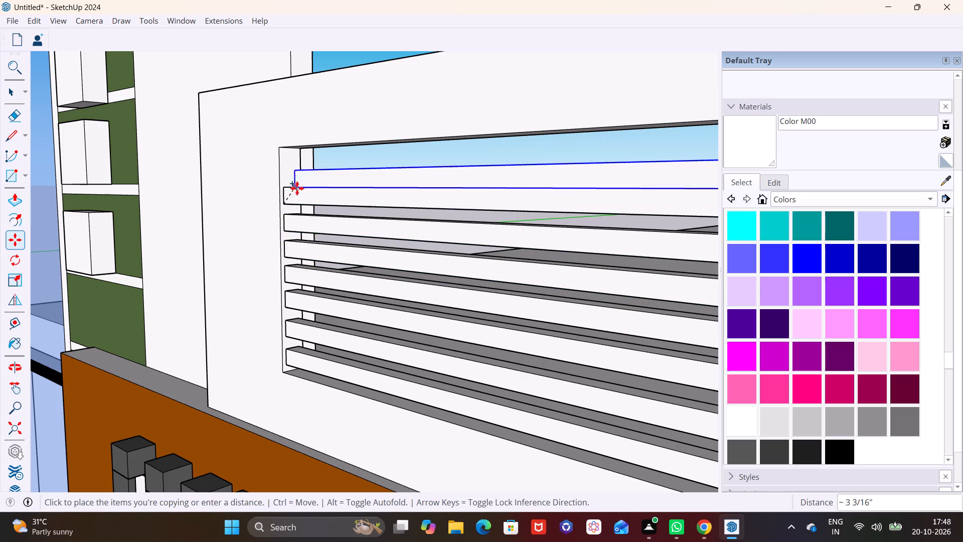
pyautogui.click(288, 177)
pyautogui.press('space')
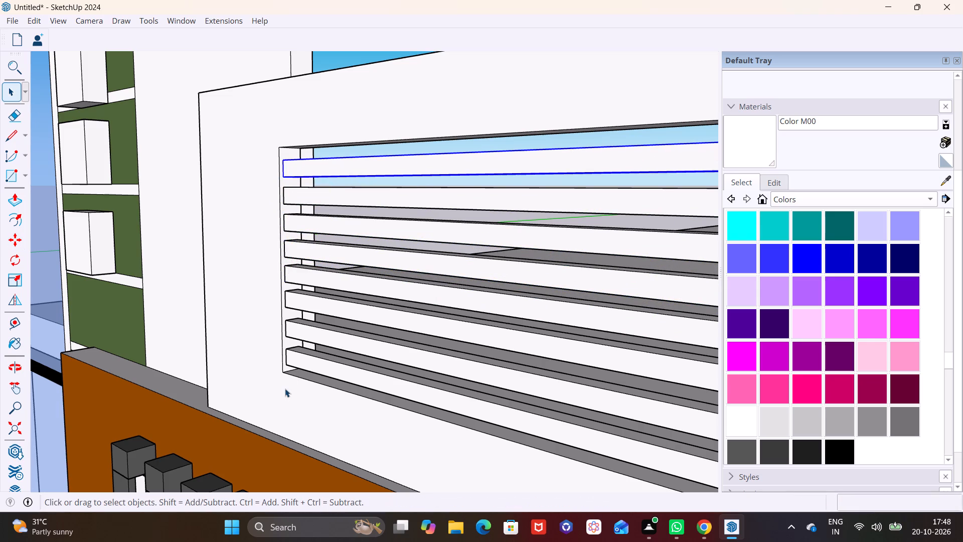
pyautogui.click(284, 395)
pyautogui.scroll(-7, 319, 390)
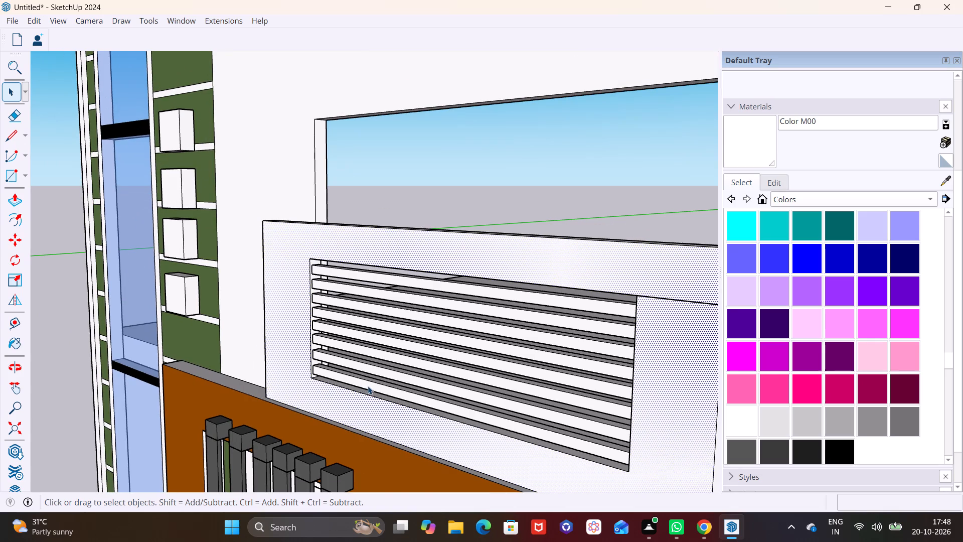
# Sample the green Color F07 from the tower wall and paint the front face of the slatted frame with it.
pyautogui.moveTo(386, 386); pyautogui.dragTo(353, 330, button='middle')
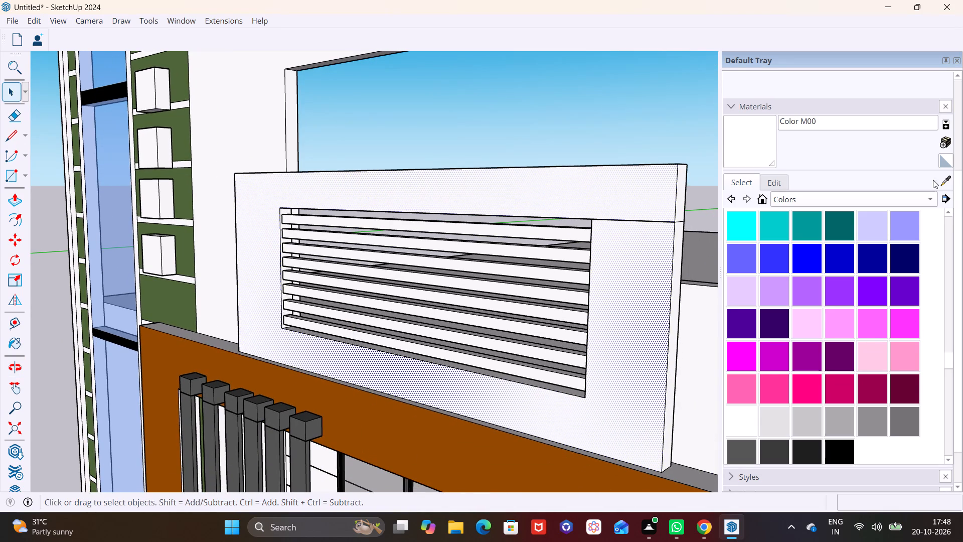
pyautogui.click(946, 180)
pyautogui.click(181, 199)
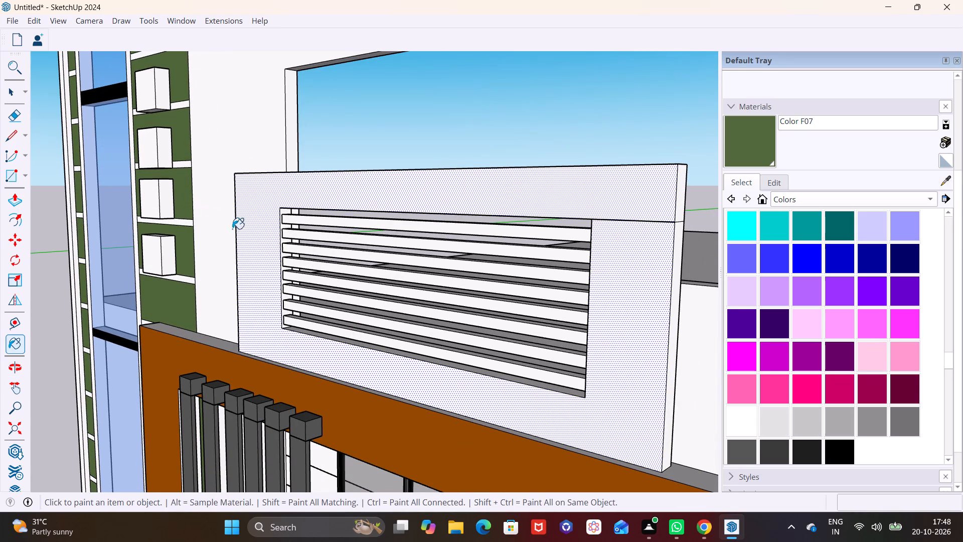
pyautogui.click(272, 230)
pyautogui.press('space')
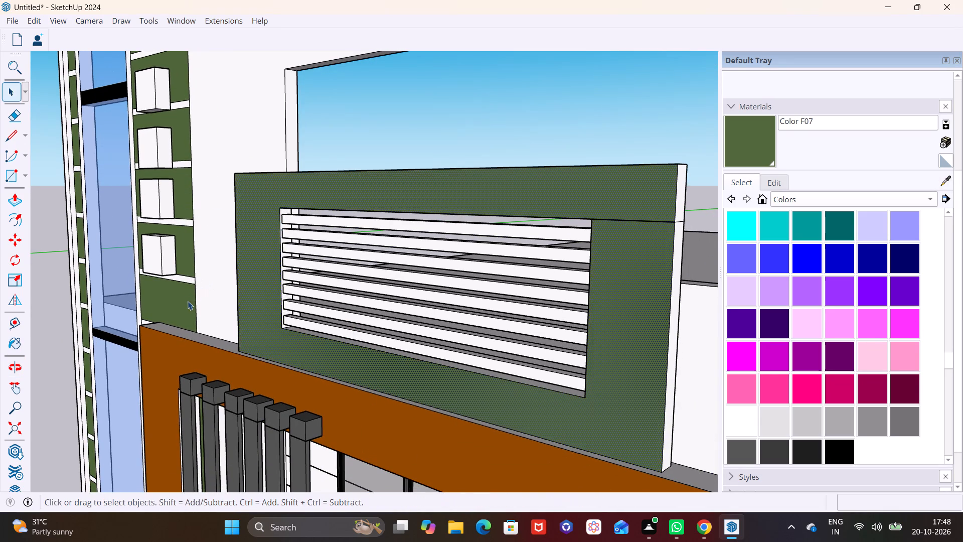
pyautogui.click(212, 285)
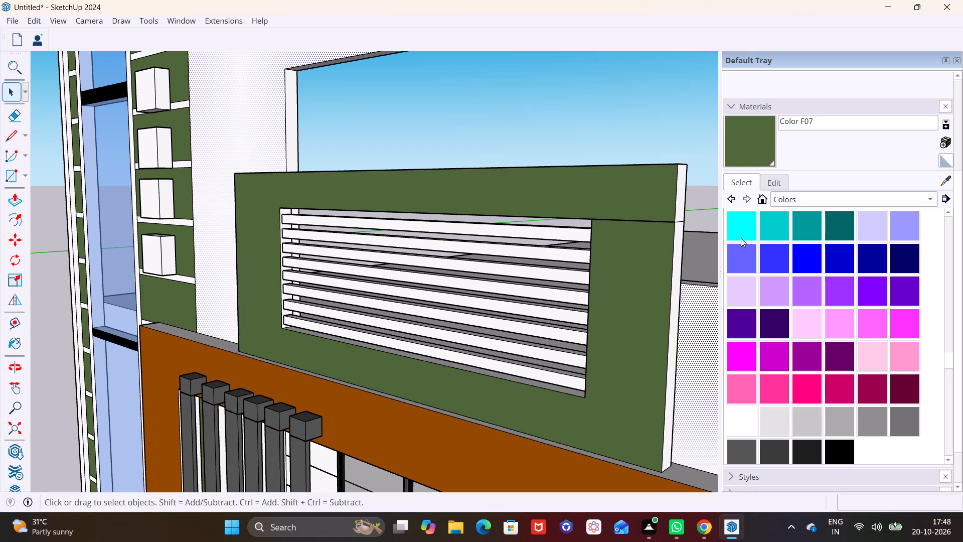
# Paint all eight horizontal slats in the frame with the near-black Color M08.
pyautogui.click(798, 450)
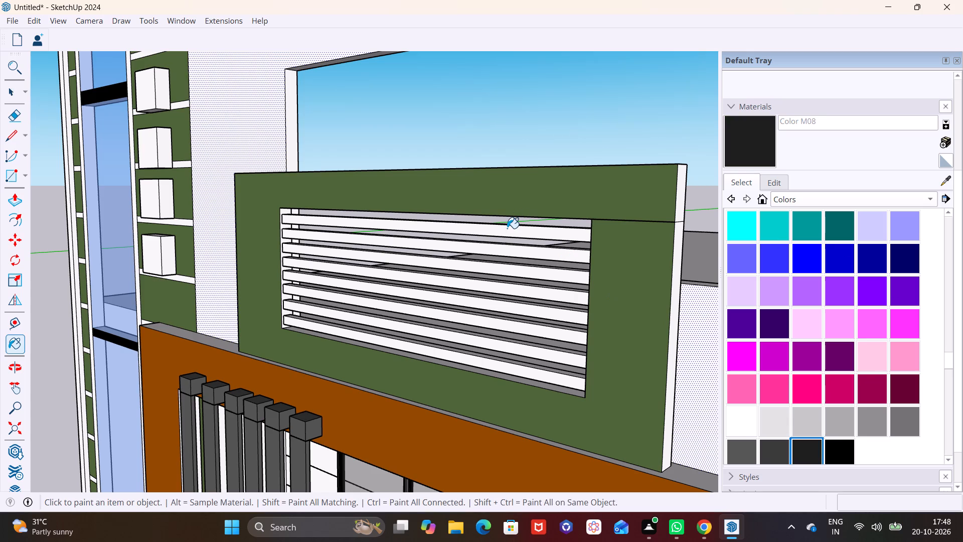
pyautogui.click(507, 228)
pyautogui.click(494, 249)
pyautogui.click(487, 265)
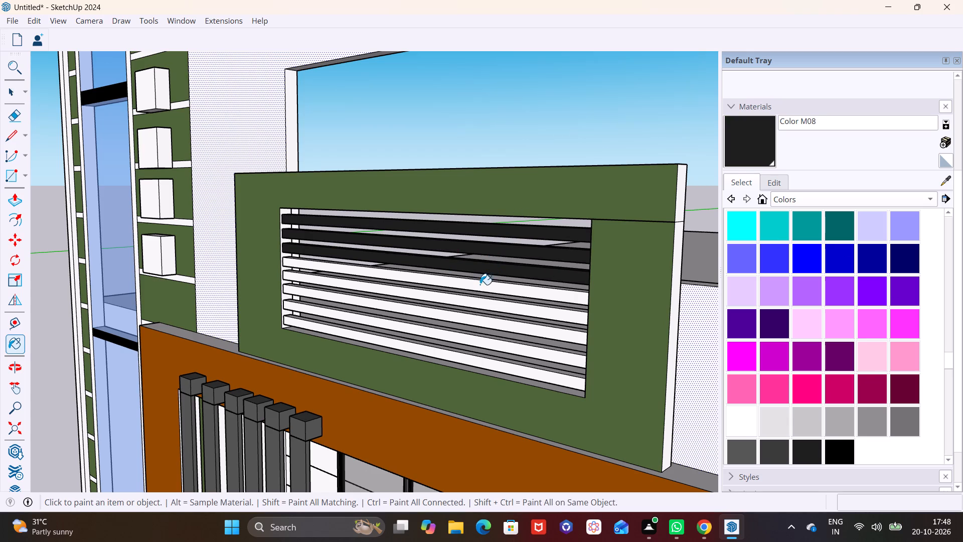
pyautogui.click(480, 285)
pyautogui.click(477, 303)
pyautogui.click(477, 321)
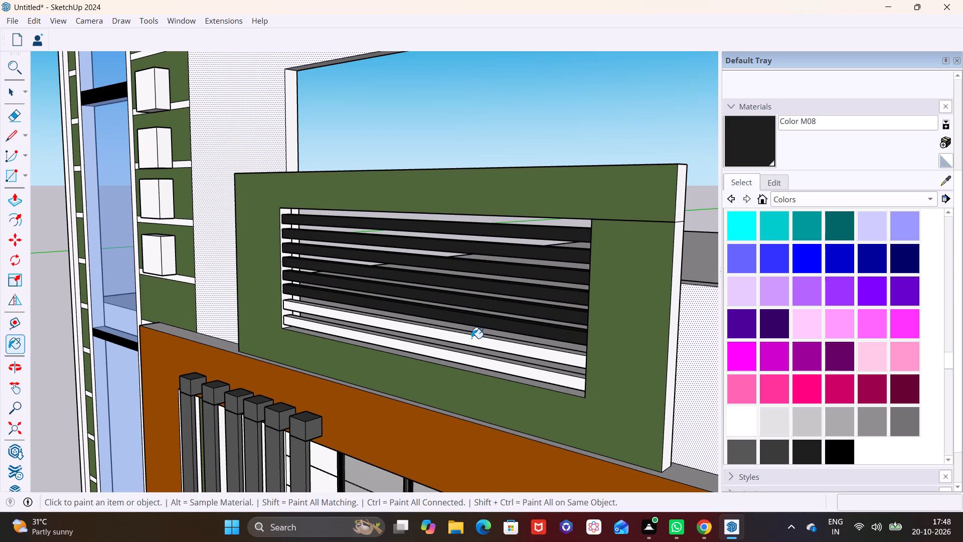
pyautogui.click(470, 338)
pyautogui.click(466, 357)
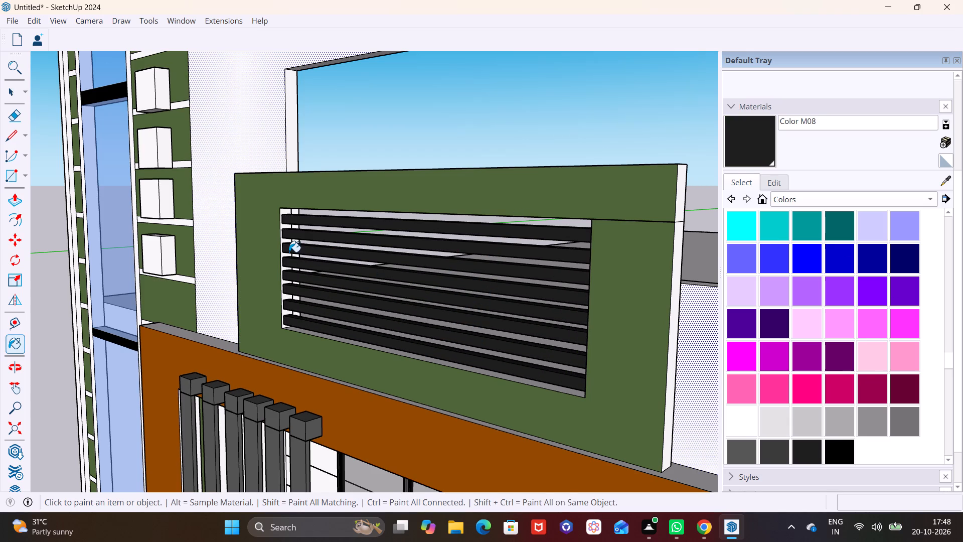
# Sample green Color F07 from the tower wall and paint the frame opening's tower-side, bottom and top inner faces.
pyautogui.scroll(-2, 295, 253)
pyautogui.scroll(10, 292, 250)
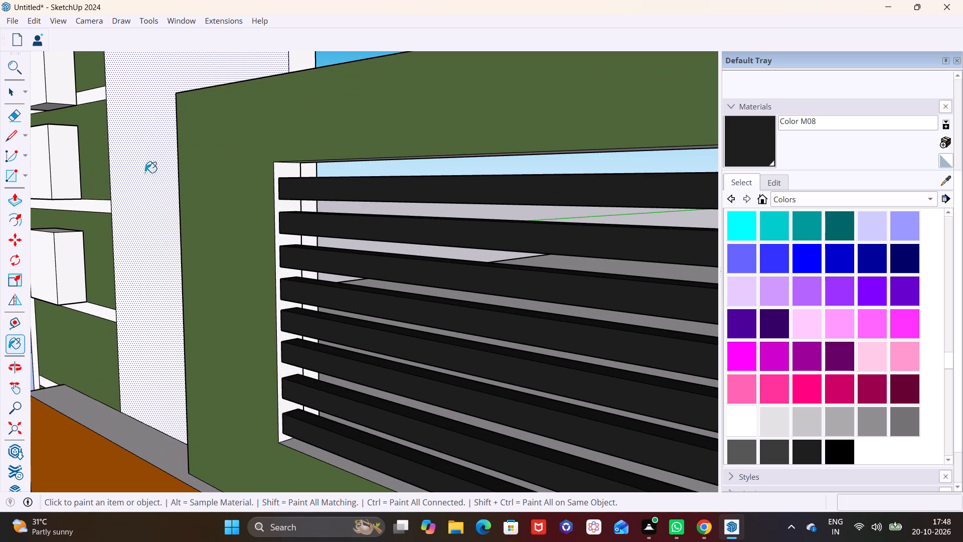
pyautogui.click(949, 185)
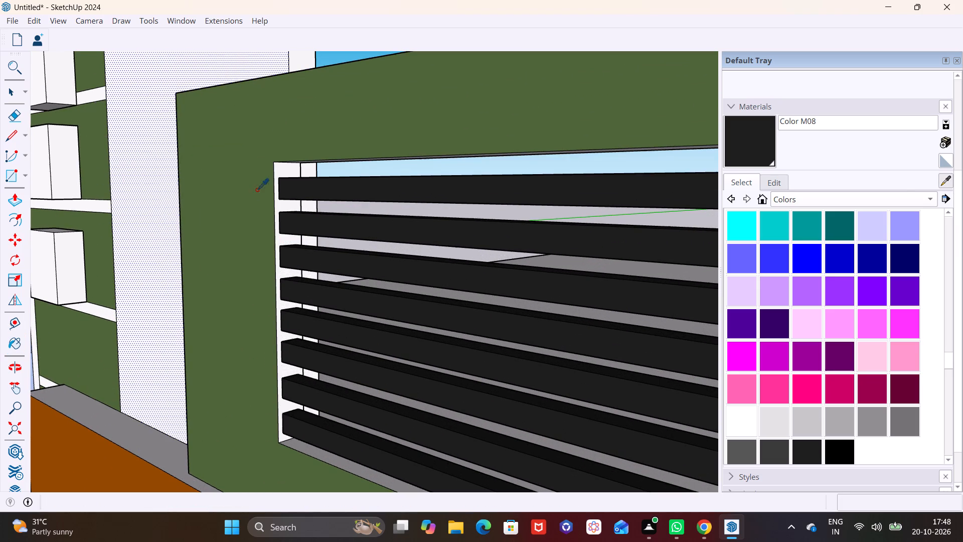
pyautogui.click(98, 170)
pyautogui.click(281, 173)
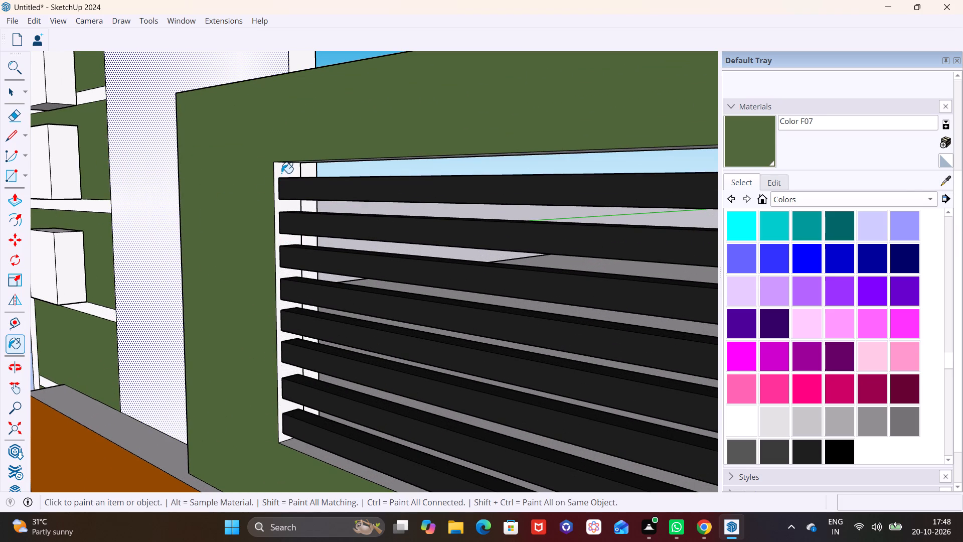
pyautogui.scroll(-4, 348, 267)
pyautogui.scroll(7, 374, 350)
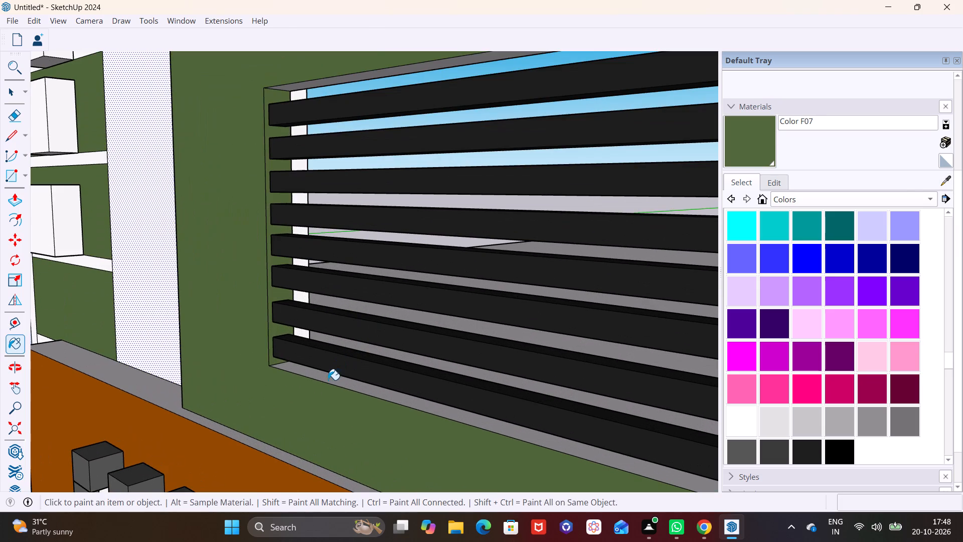
pyautogui.click(328, 380)
pyautogui.scroll(-6, 339, 353)
pyautogui.moveTo(411, 236); pyautogui.dragTo(439, 154, button='middle')
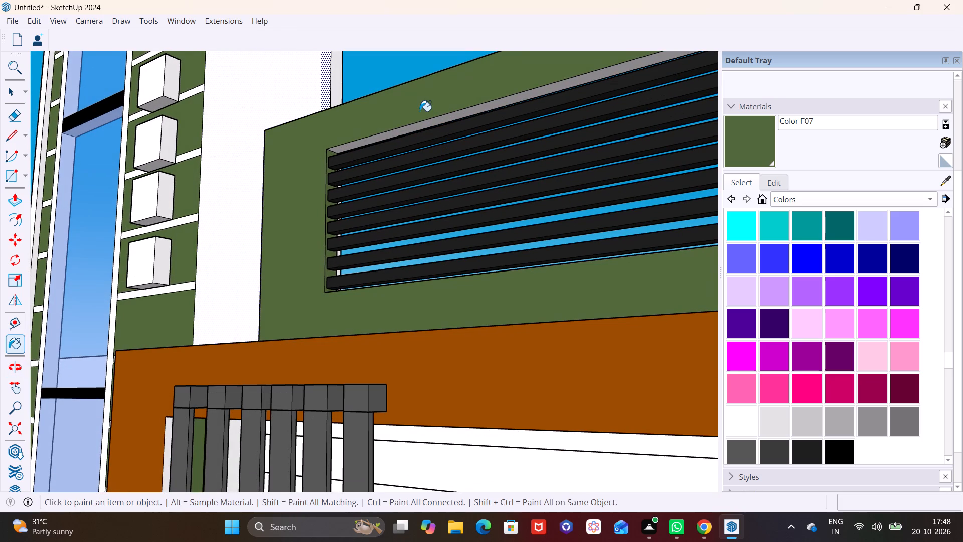
pyautogui.click(412, 125)
# Paint the remaining inner side face of the frame opening, farthest from the tower, with Color F07.
pyautogui.scroll(-3, 420, 134)
pyautogui.moveTo(439, 167); pyautogui.dragTo(472, 227, button='middle')
pyautogui.scroll(-1, 452, 204)
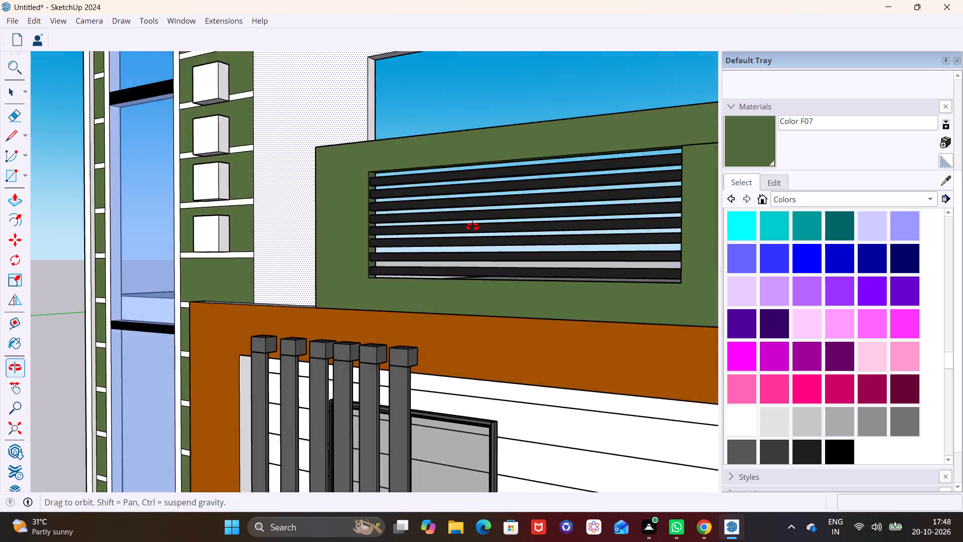
pyautogui.moveTo(472, 227); pyautogui.dragTo(661, 268, button='middle')
pyautogui.moveTo(638, 247); pyautogui.dragTo(388, 250, button='middle')
pyautogui.moveTo(486, 207); pyautogui.dragTo(602, 223, button='middle')
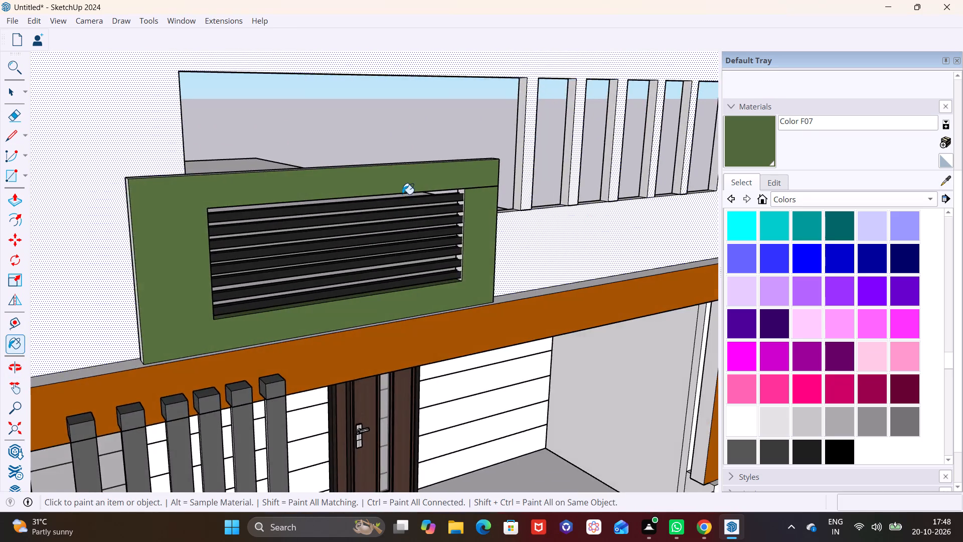
pyautogui.scroll(7, 402, 194)
pyautogui.click(508, 309)
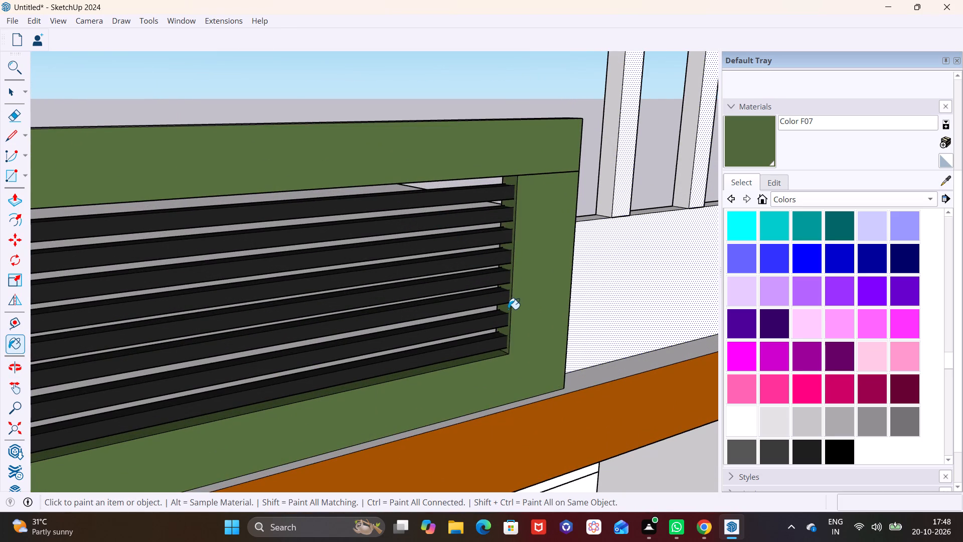
# Paint the slatted frame's outer top face and the faces at both of its ends with Color F07.
pyautogui.scroll(-4, 508, 308)
pyautogui.moveTo(505, 297); pyautogui.dragTo(394, 365, button='middle')
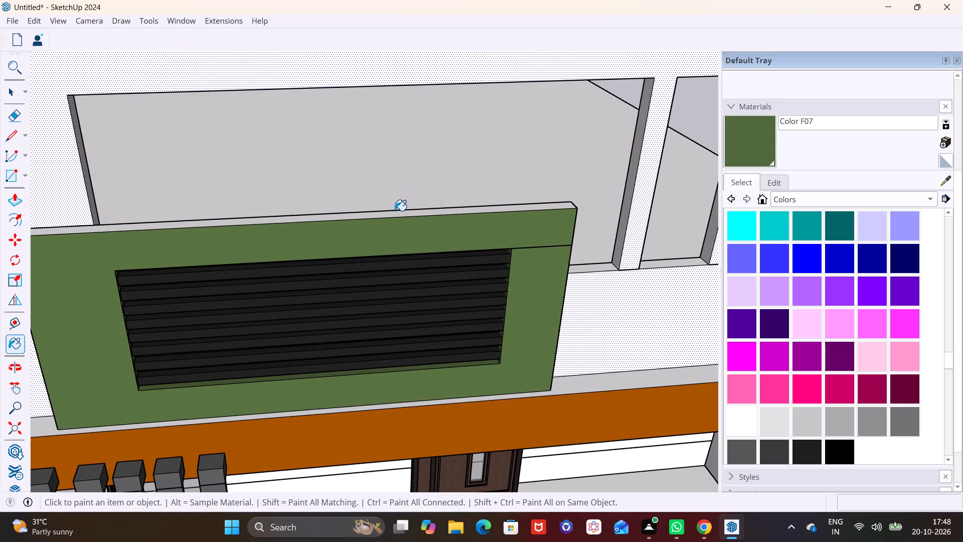
pyautogui.click(393, 212)
pyautogui.moveTo(518, 252); pyautogui.dragTo(299, 202, button='middle')
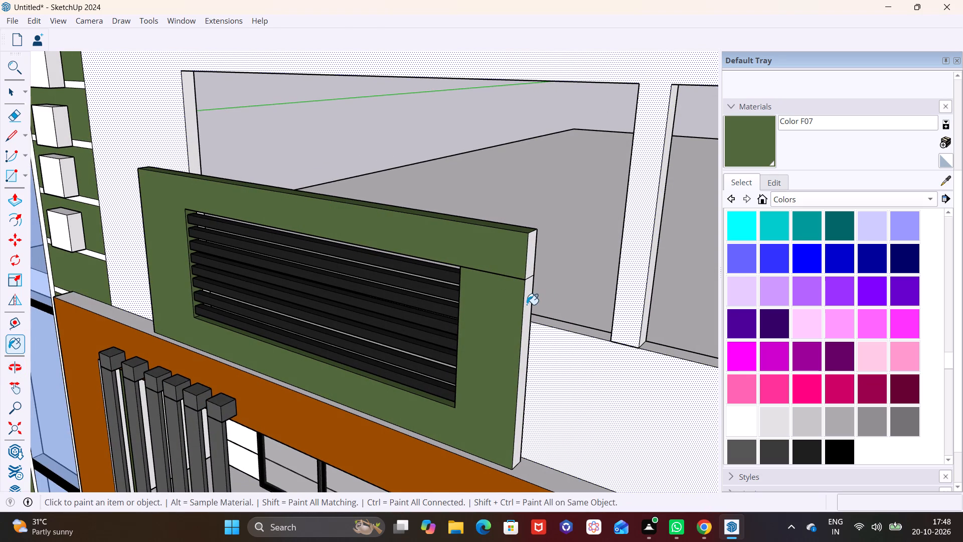
pyautogui.click(527, 305)
pyautogui.click(532, 268)
pyautogui.scroll(-3, 244, 235)
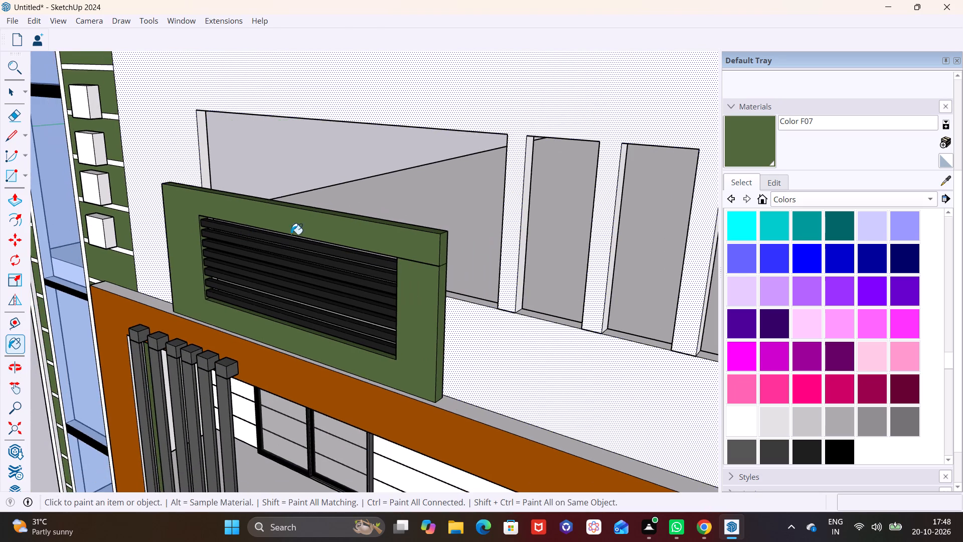
pyautogui.moveTo(326, 231); pyautogui.dragTo(697, 232, button='middle')
pyautogui.scroll(2, 348, 284)
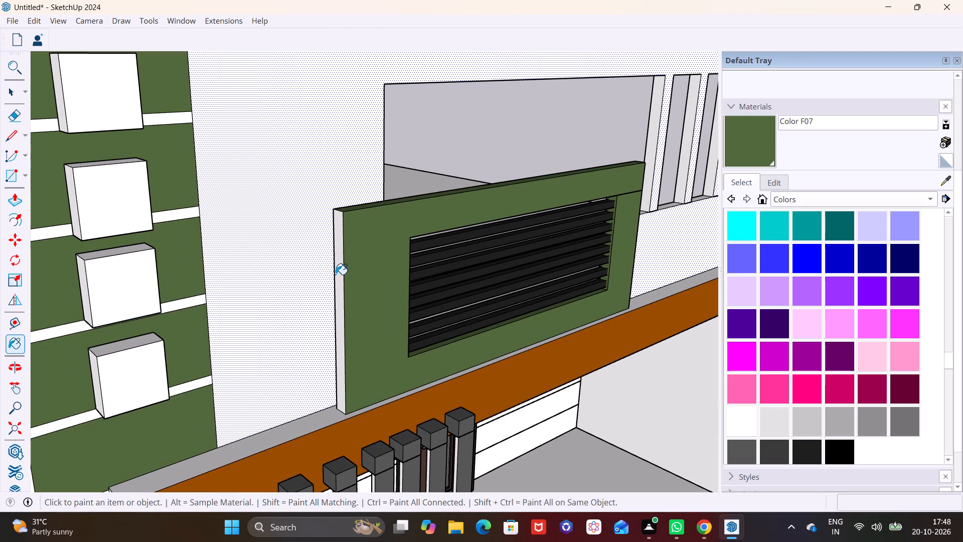
pyautogui.click(336, 275)
pyautogui.click(342, 271)
# Paint the back face of the slatted frame with Color F07.
pyautogui.moveTo(466, 249); pyautogui.dragTo(373, 182, button='middle')
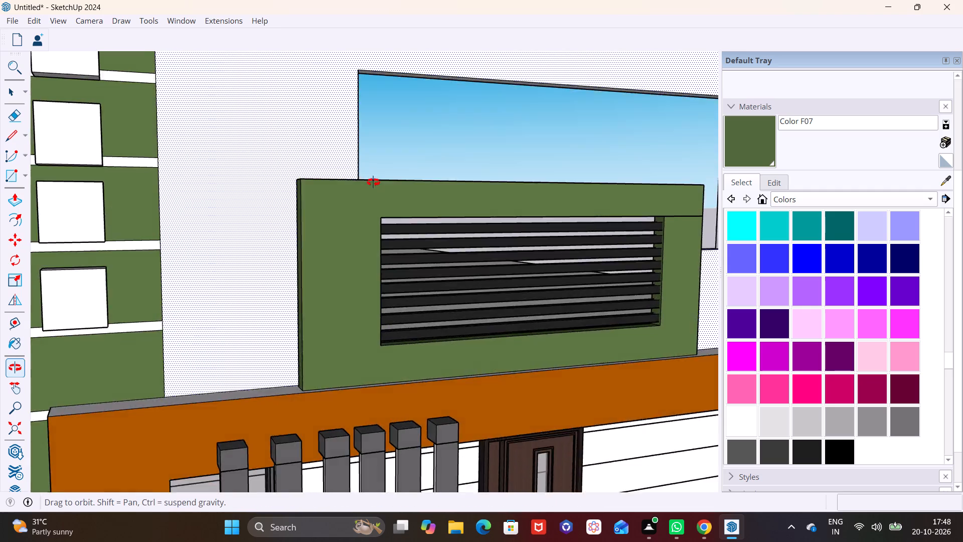
pyautogui.moveTo(373, 182); pyautogui.dragTo(127, 354, button='middle')
pyautogui.moveTo(661, 240); pyautogui.dragTo(333, 206, button='middle')
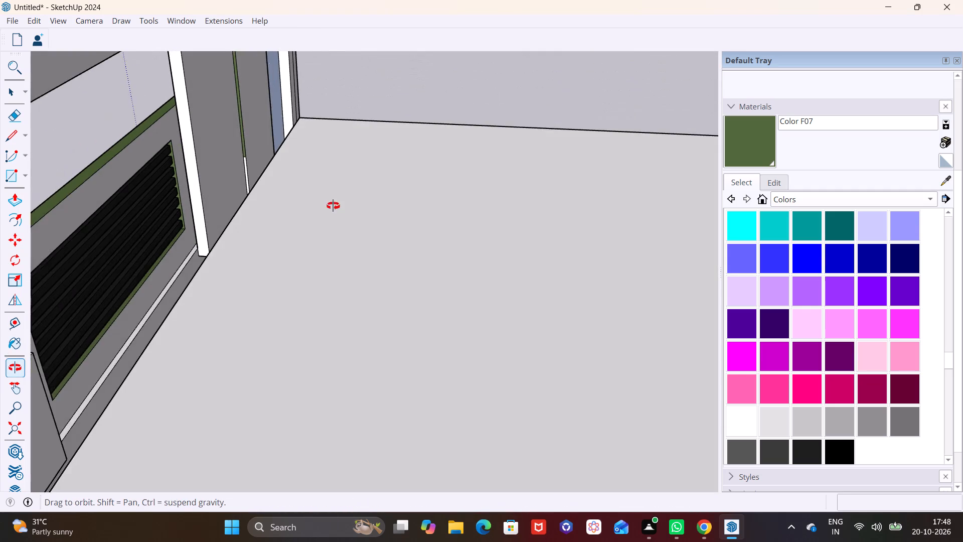
pyautogui.moveTo(333, 206); pyautogui.dragTo(322, 200, button='middle')
pyautogui.click(143, 145)
pyautogui.scroll(-2, 145, 173)
pyautogui.moveTo(151, 216); pyautogui.dragTo(474, 209, button='middle')
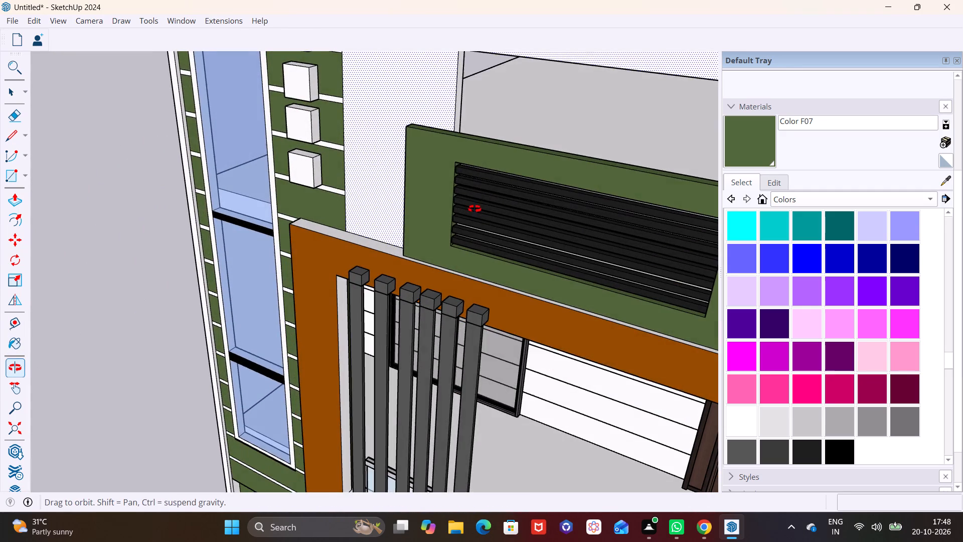
pyautogui.moveTo(474, 209); pyautogui.dragTo(474, 208, button='middle')
pyautogui.scroll(-8, 352, 193)
pyautogui.moveTo(352, 191); pyautogui.dragTo(362, 175)
pyautogui.press('space')
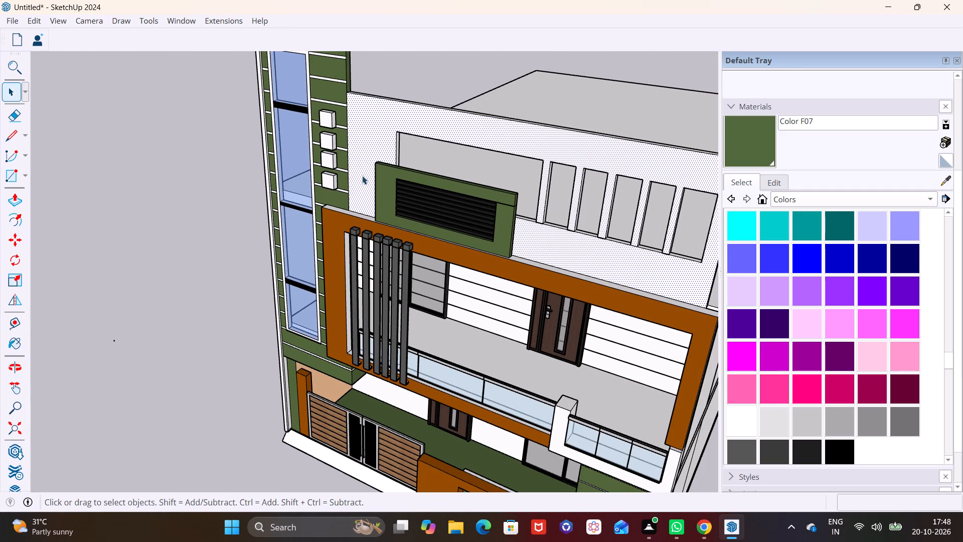
# Push/Pull the end face of the white roof wall outward about 8 3/16" toward the building's side edge.
pyautogui.keyDown('shift'); pyautogui.moveTo(353, 186); pyautogui.dragTo(7, 375, button='middle'); pyautogui.keyUp('shift')
pyautogui.moveTo(173, 385); pyautogui.dragTo(359, 246, button='middle')
pyautogui.scroll(-4, 309, 341)
pyautogui.moveTo(303, 350); pyautogui.dragTo(122, 367, button='middle')
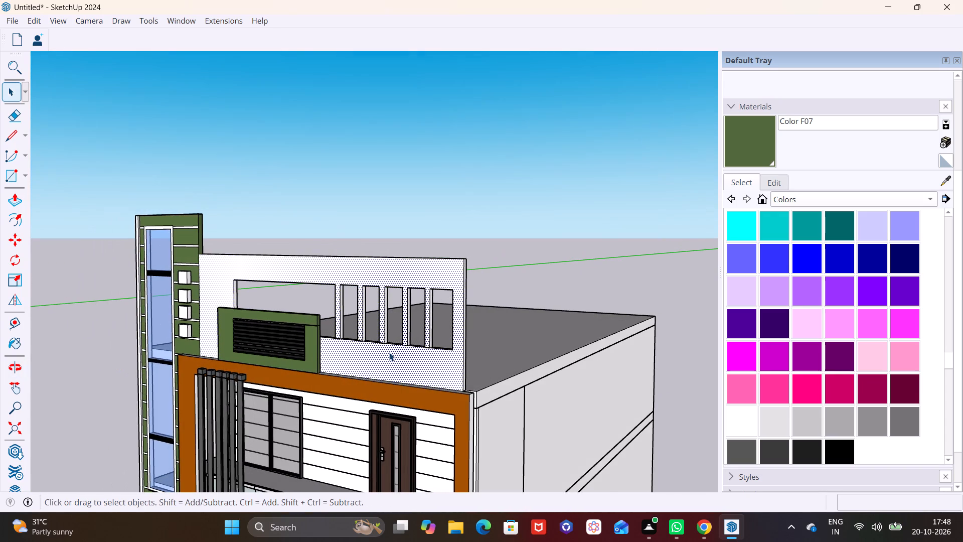
pyautogui.scroll(4, 440, 358)
pyautogui.moveTo(481, 396); pyautogui.dragTo(338, 412, button='middle')
pyautogui.scroll(2, 340, 373)
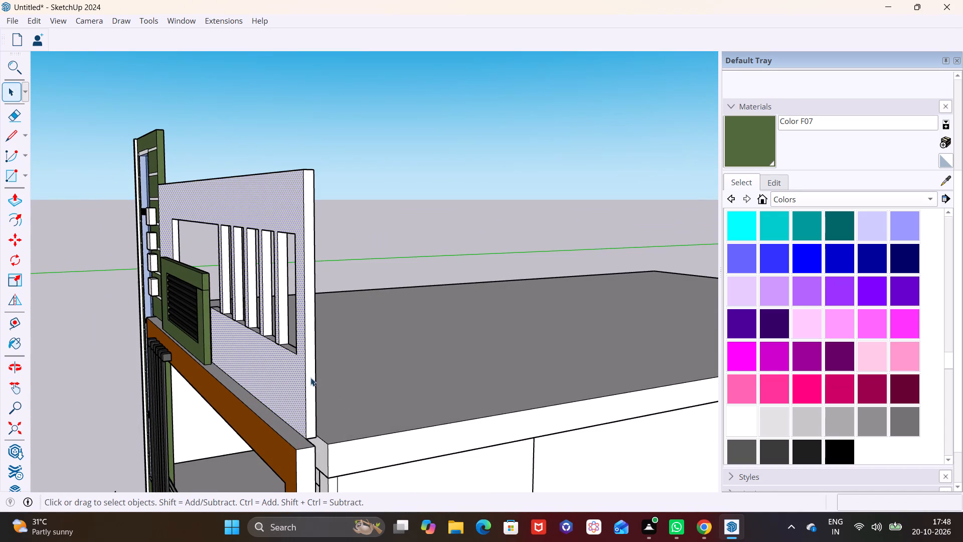
pyautogui.click(310, 377)
pyautogui.click(19, 199)
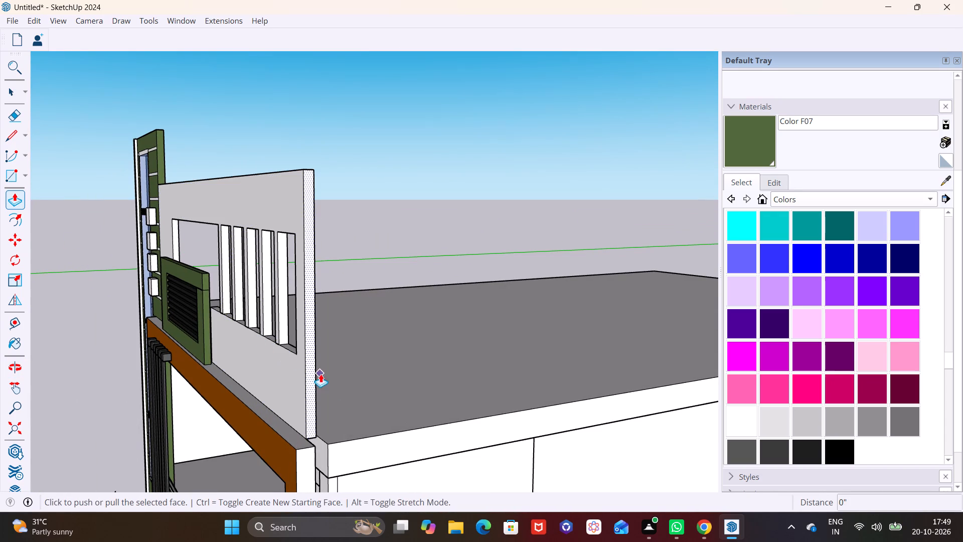
pyautogui.click(312, 374)
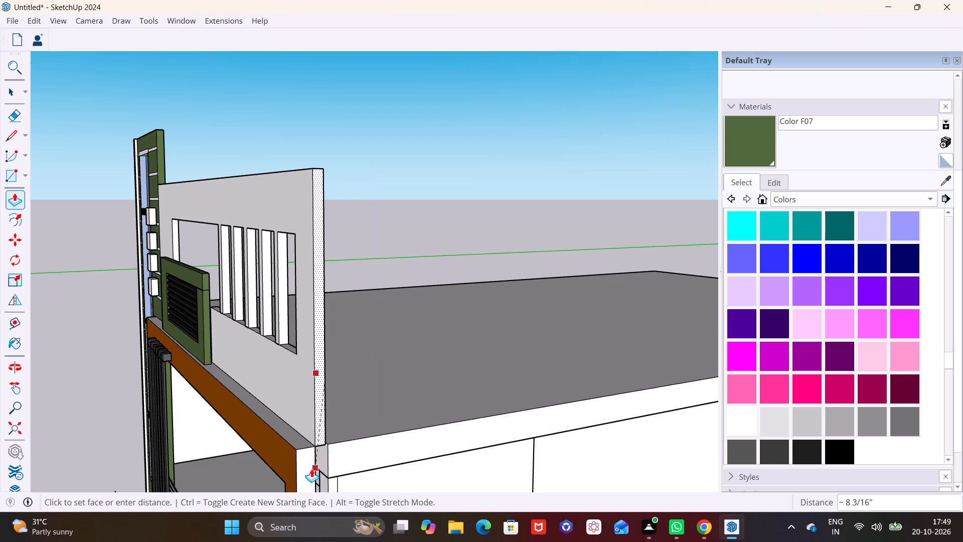
pyautogui.click(308, 455)
# Draw a rectangle about 1' 4 9/16" by 2' 8 3/4" on the roof, starting at the white wall's base corner.
pyautogui.moveTo(412, 404); pyautogui.dragTo(289, 411, button='middle')
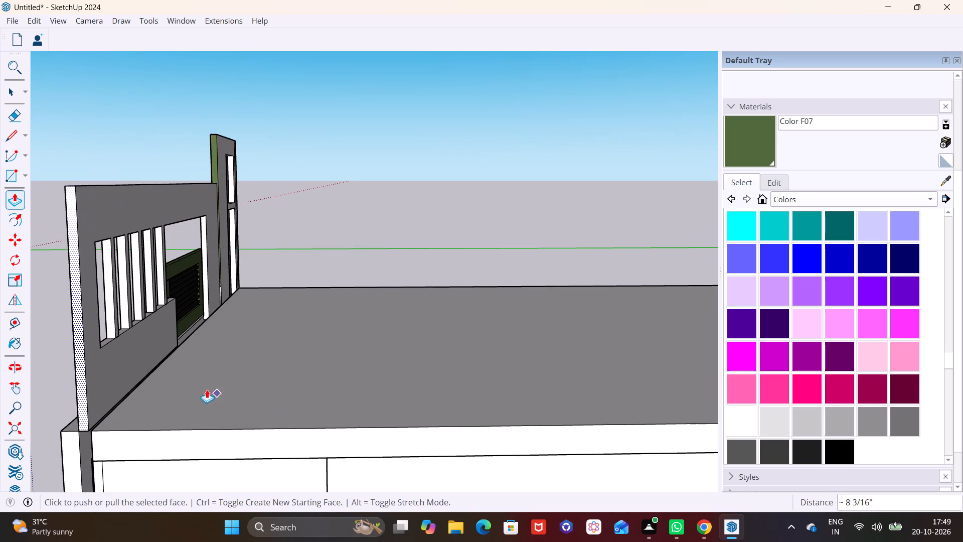
pyautogui.scroll(-1, 205, 389)
pyautogui.moveTo(263, 373); pyautogui.dragTo(261, 428, button='middle')
pyautogui.moveTo(283, 397); pyautogui.dragTo(278, 300, button='middle')
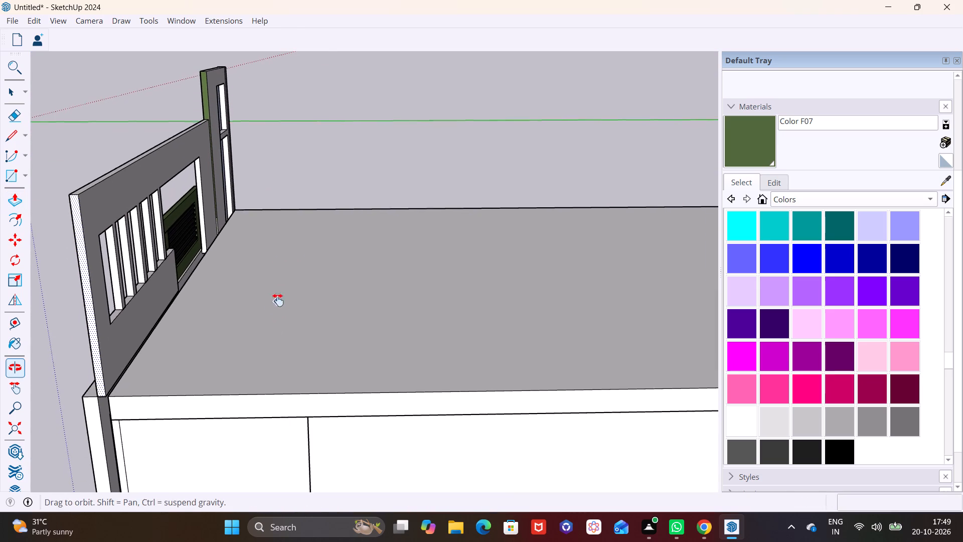
pyautogui.moveTo(278, 300); pyautogui.dragTo(278, 300, button='middle')
pyautogui.click(25, 174)
pyautogui.click(38, 196)
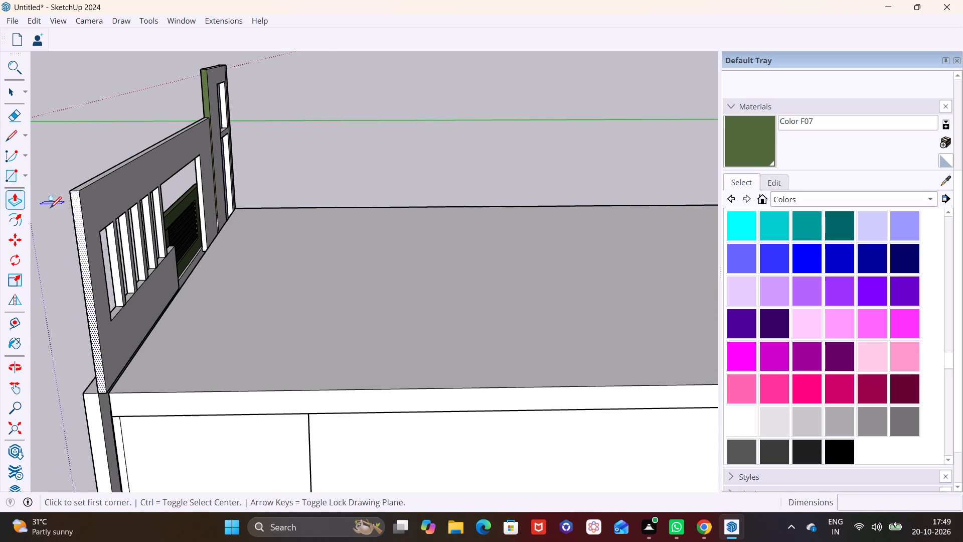
pyautogui.moveTo(111, 394); pyautogui.dragTo(120, 388)
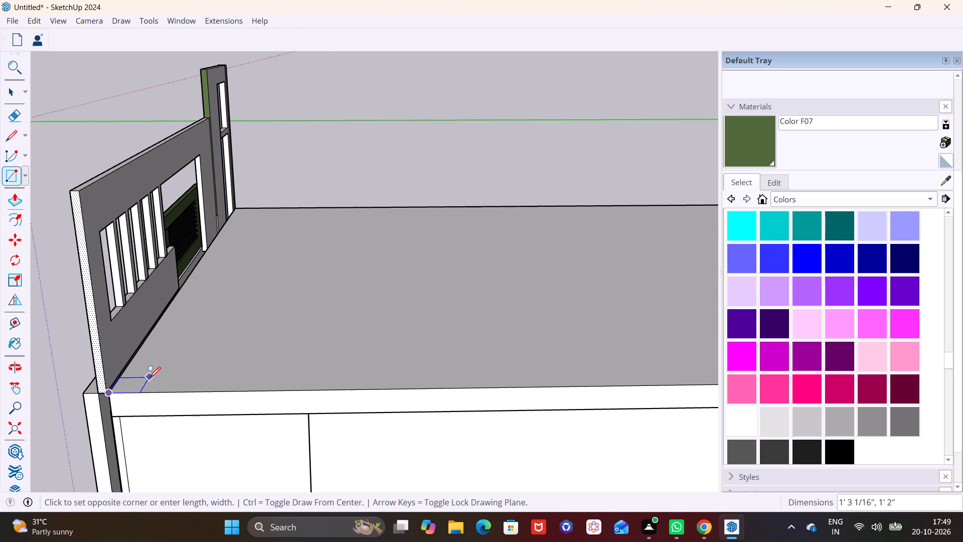
pyautogui.click(190, 375)
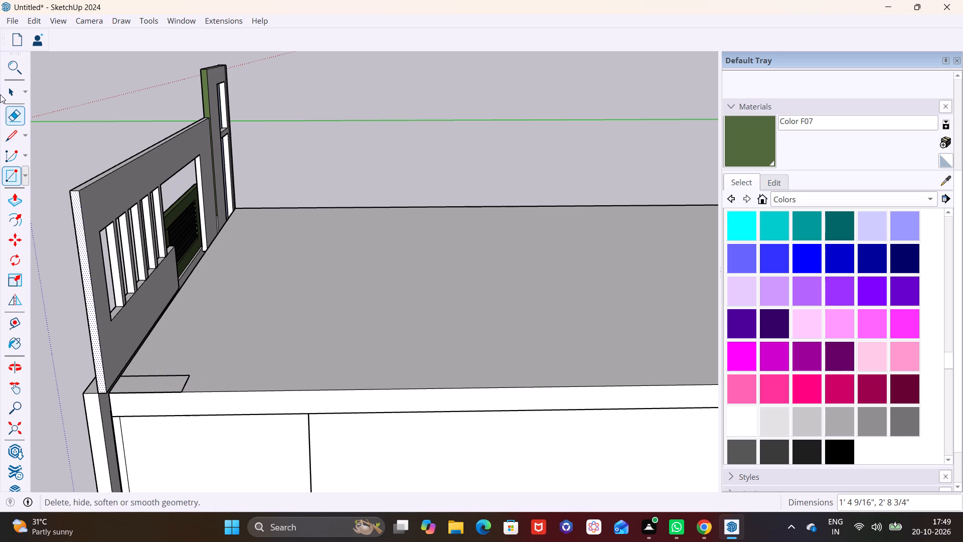
# Push/Pull the small rectangle at the white wall's base corner up about 3' 3 15/16" above the roof.
pyautogui.click(7, 89)
pyautogui.click(151, 386)
pyautogui.doubleClick(139, 379)
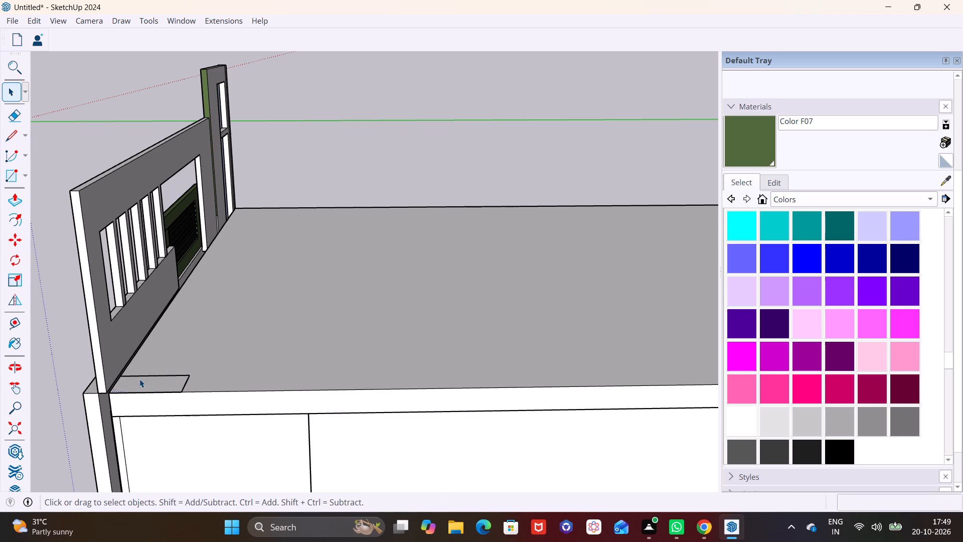
pyautogui.click(20, 207)
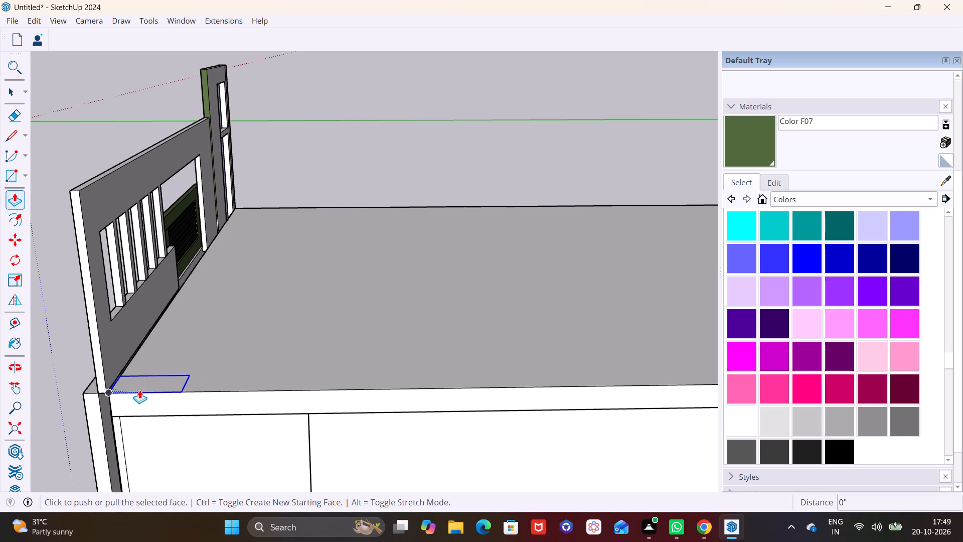
pyautogui.click(141, 385)
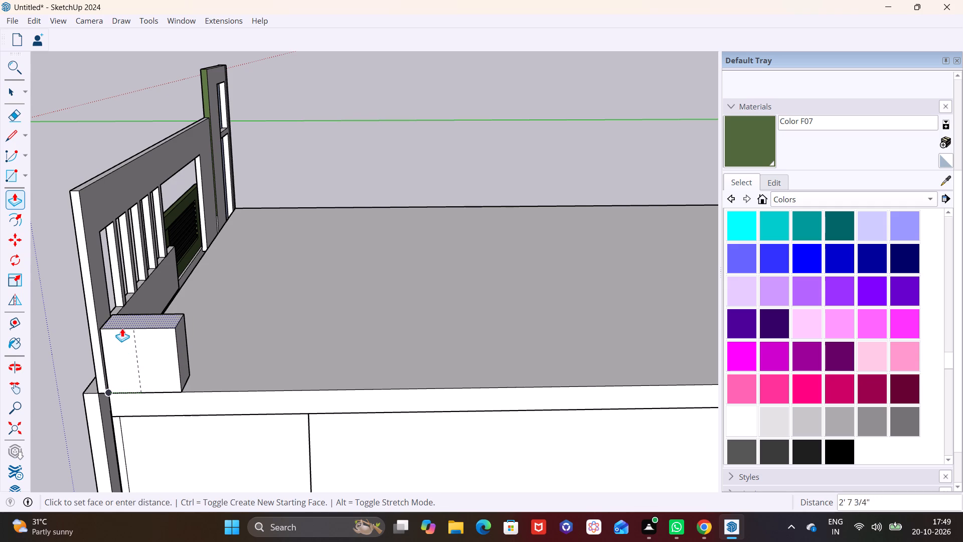
pyautogui.click(120, 312)
# Push/Pull the raised block's inner end face about 44' 9 3/16" along the roof's side edge to the rear edge.
pyautogui.moveTo(249, 371); pyautogui.dragTo(180, 381, button='middle')
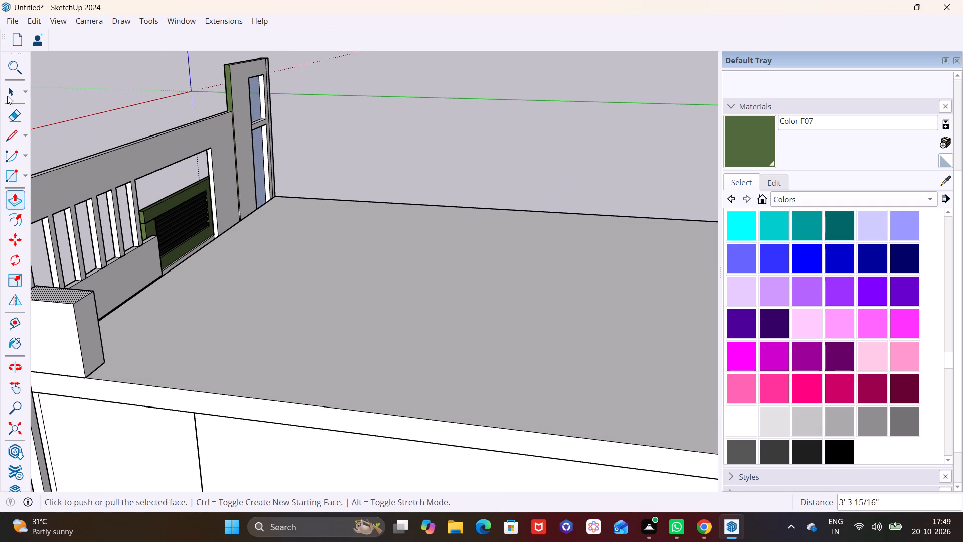
pyautogui.click(8, 95)
pyautogui.click(89, 326)
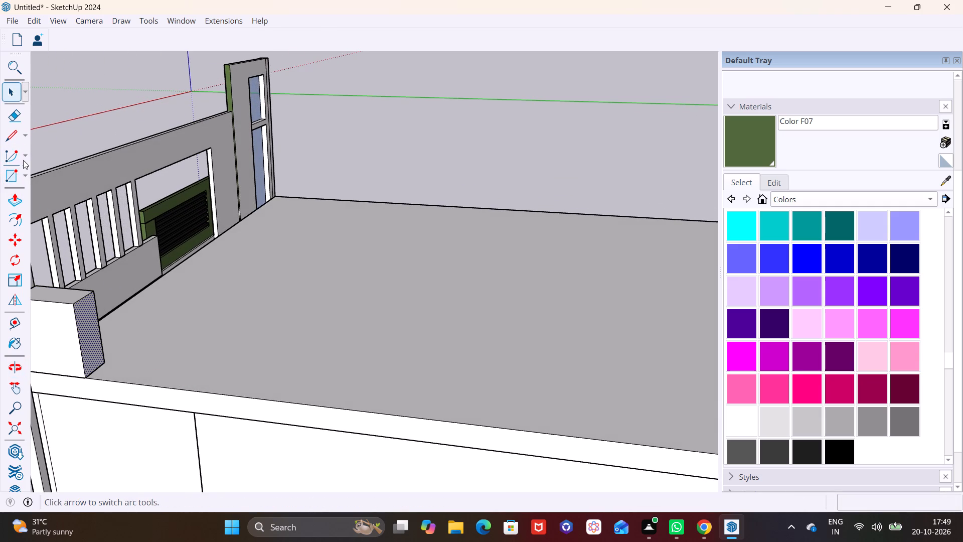
pyautogui.click(15, 203)
pyautogui.click(88, 331)
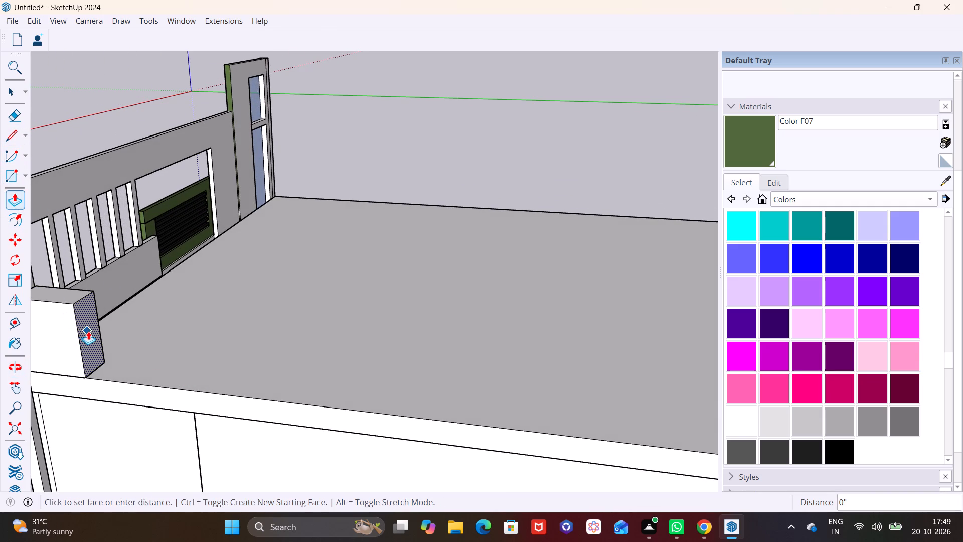
pyautogui.scroll(-13, 287, 365)
pyautogui.moveTo(500, 409); pyautogui.dragTo(347, 366, button='middle')
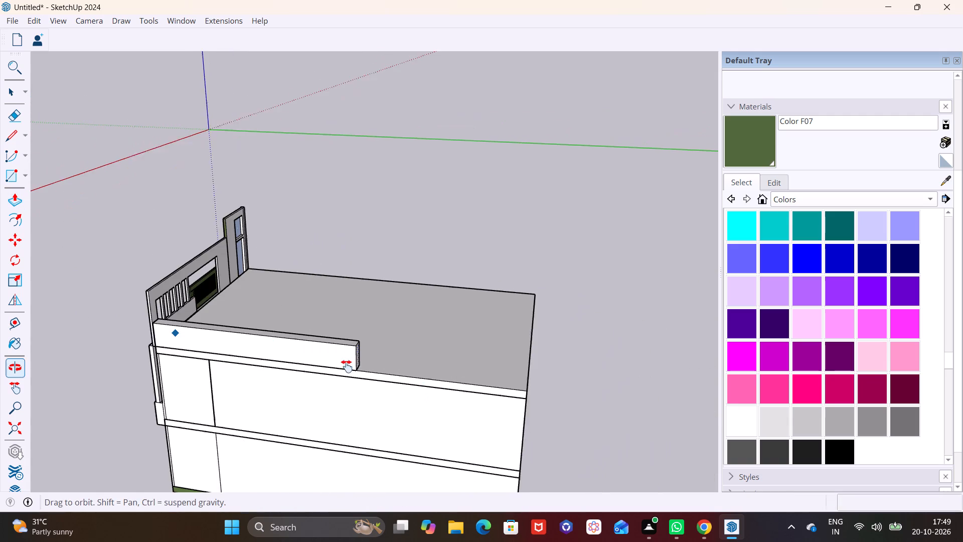
pyautogui.moveTo(347, 366); pyautogui.dragTo(344, 365, button='middle')
pyautogui.click(514, 396)
# Draw a vertical line from top edge to base on the side parapet's inner face, near its rear end.
pyautogui.moveTo(529, 396); pyautogui.dragTo(290, 403, button='middle')
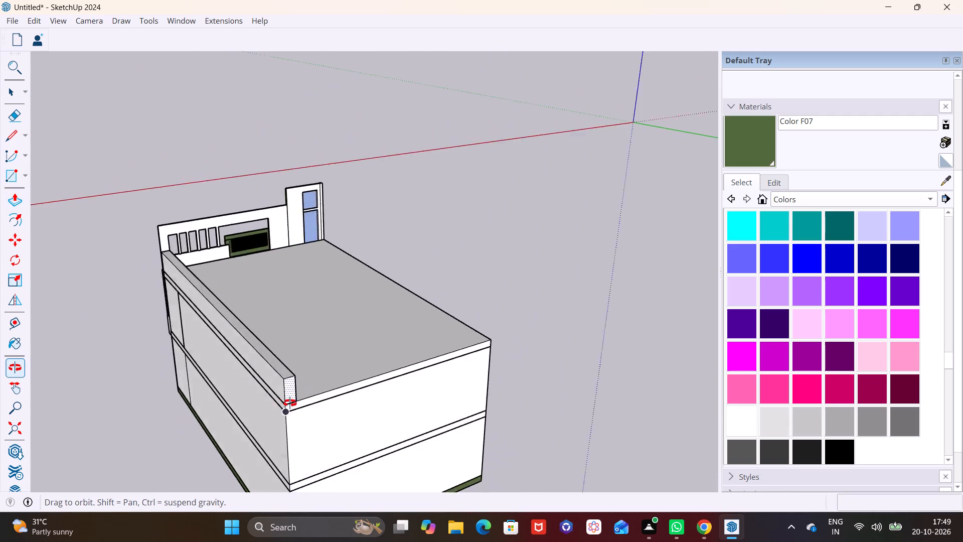
pyautogui.moveTo(290, 403); pyautogui.dragTo(187, 383, button='middle')
pyautogui.scroll(5, 191, 346)
pyautogui.moveTo(216, 346); pyautogui.dragTo(126, 328, button='middle')
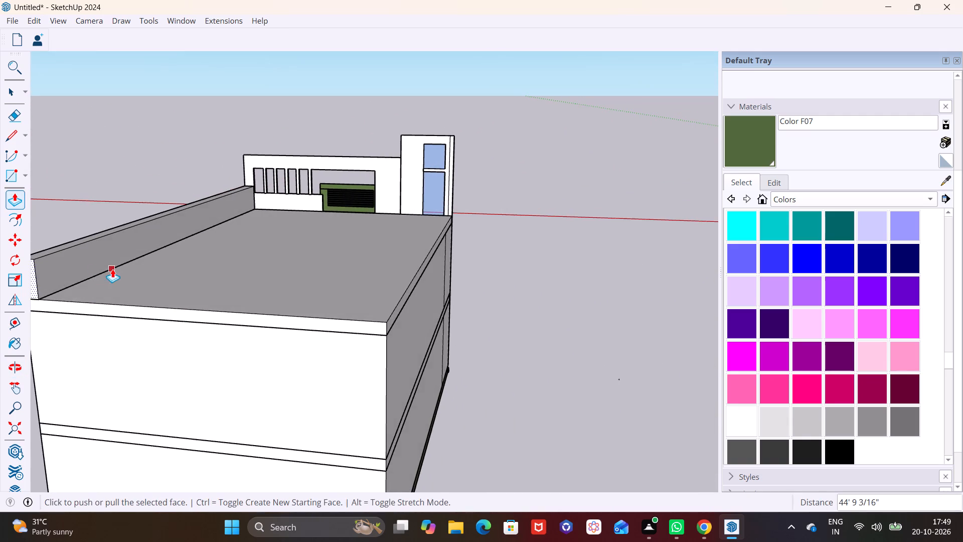
pyautogui.moveTo(112, 269); pyautogui.dragTo(129, 276, button='middle')
pyautogui.click(16, 138)
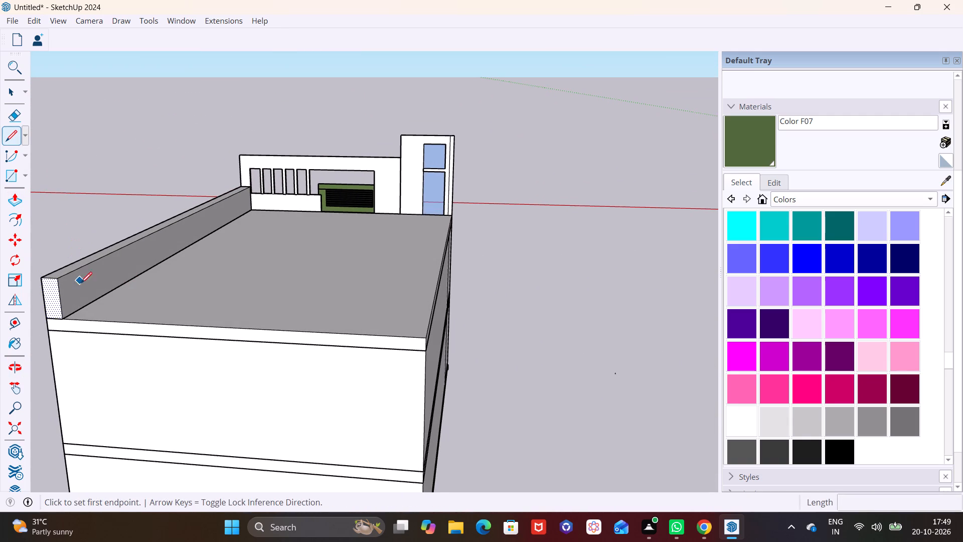
pyautogui.scroll(2, 123, 307)
pyautogui.click(57, 265)
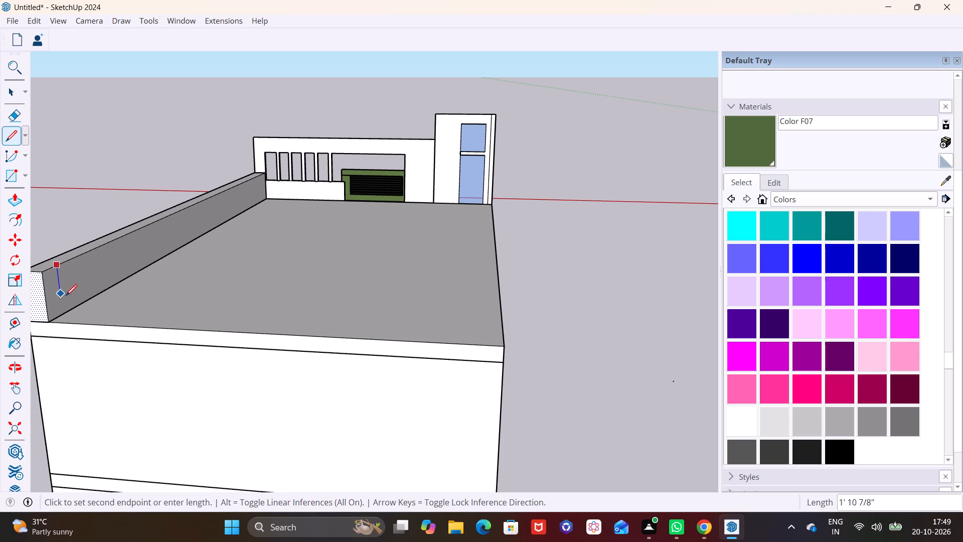
pyautogui.click(68, 312)
# Push/Pull the narrow strip at the side parapet's rear end about 28' 7 7/16" across the roof's rear edge.
pyautogui.click(6, 92)
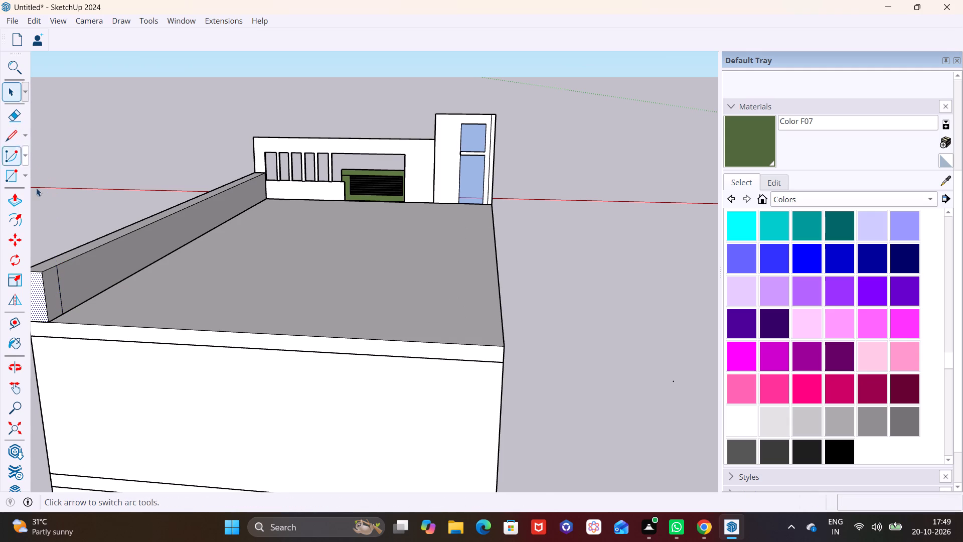
pyautogui.click(52, 286)
pyautogui.click(13, 202)
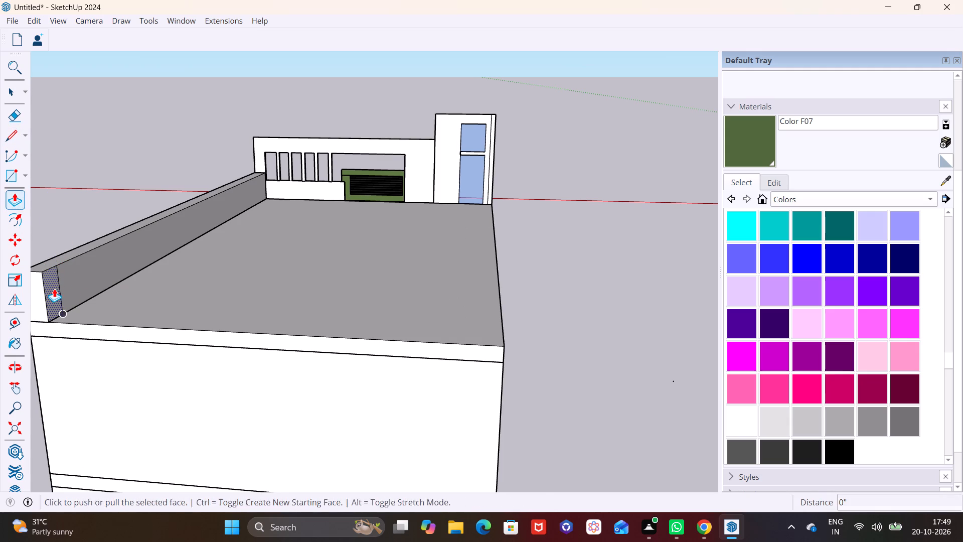
pyautogui.click(54, 289)
pyautogui.click(507, 372)
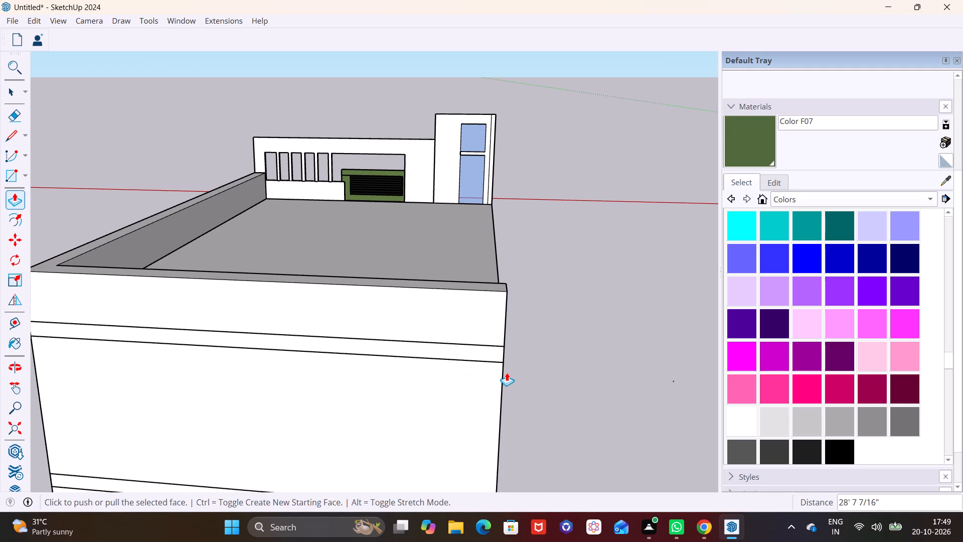
# Draw a vertical line about 3' 3 15/16" long on the rear parapet's inner face, near its open end.
pyautogui.moveTo(517, 377); pyautogui.dragTo(314, 425, button='middle')
pyautogui.moveTo(299, 382); pyautogui.dragTo(475, 381, button='middle')
pyautogui.moveTo(515, 407); pyautogui.dragTo(360, 433, button='middle')
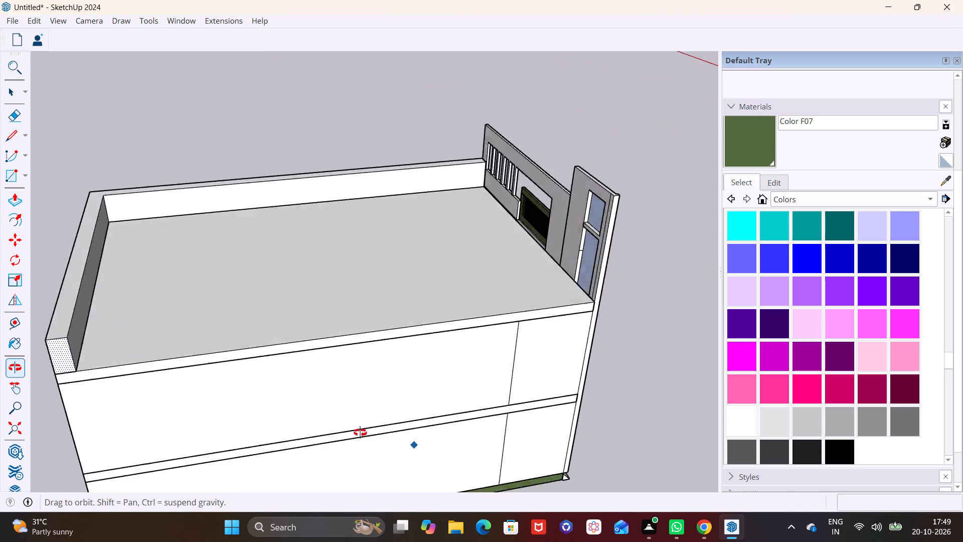
pyautogui.moveTo(360, 433); pyautogui.dragTo(257, 415, button='middle')
pyautogui.keyDown('shift'); pyautogui.moveTo(193, 329); pyautogui.dragTo(453, 408, button='middle'); pyautogui.keyUp('shift')
pyautogui.scroll(9, 268, 347)
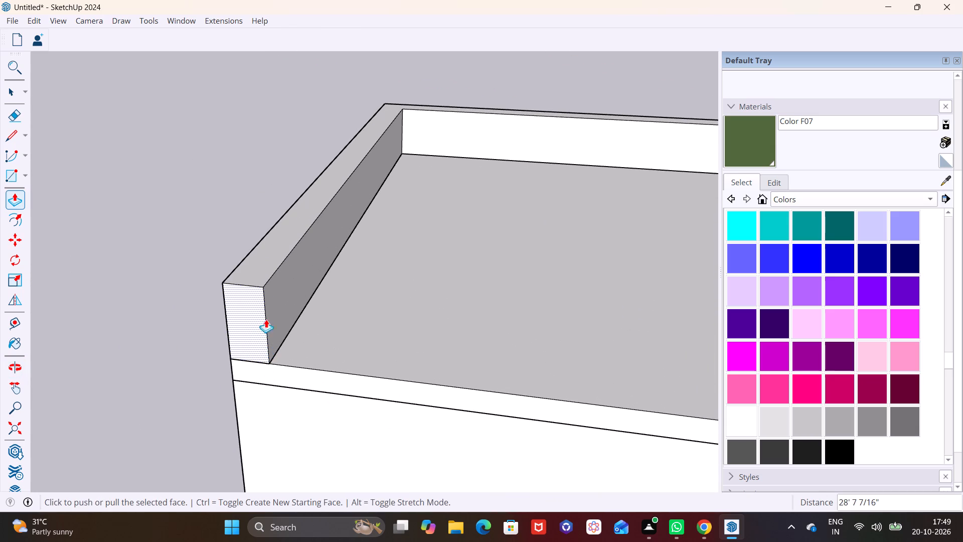
pyautogui.click(14, 133)
pyautogui.moveTo(207, 290); pyautogui.dragTo(125, 272, button='middle')
pyautogui.click(181, 233)
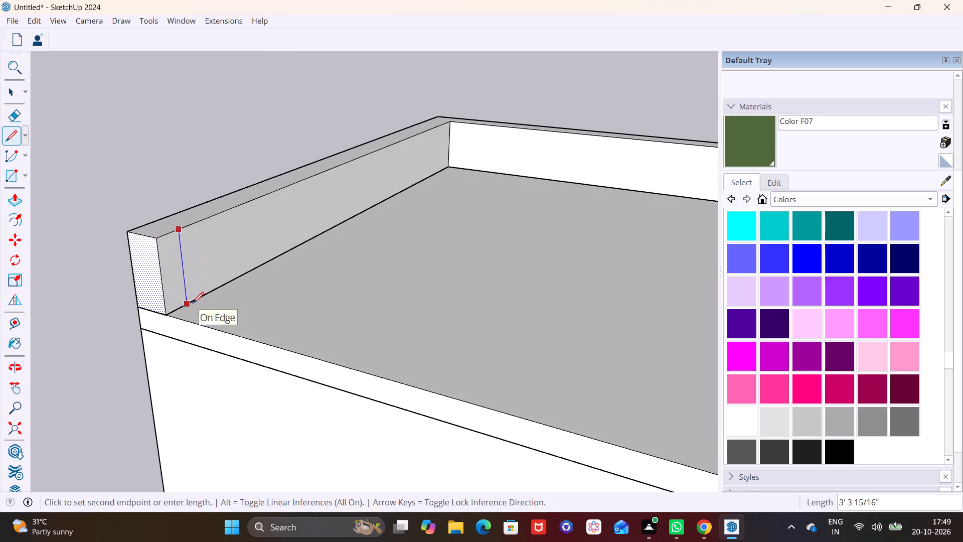
pyautogui.click(193, 303)
# Push/Pull the narrow strip at the rear parapet's end about 45' 10 7/16" along the other side edge to the glazed tower.
pyautogui.click(11, 94)
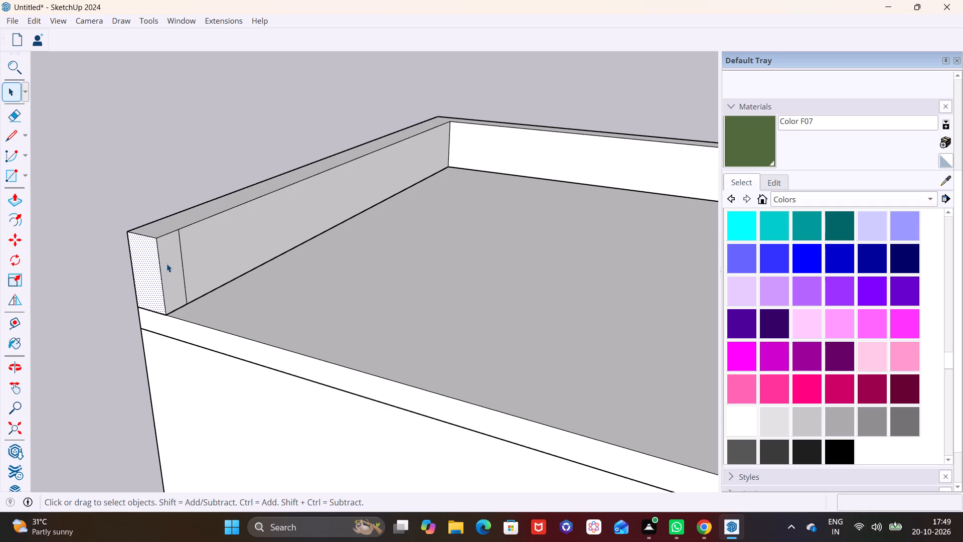
pyautogui.click(171, 263)
pyautogui.click(19, 203)
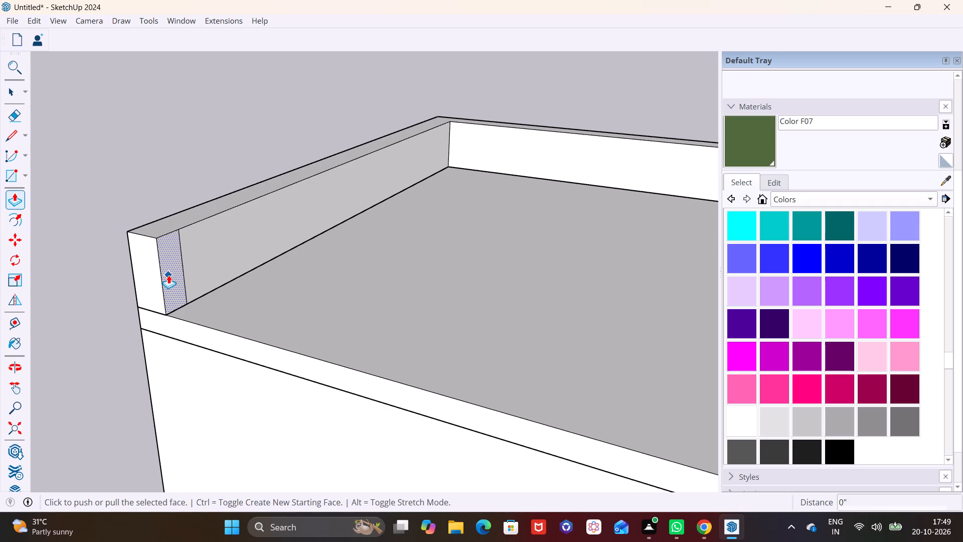
pyautogui.click(169, 275)
pyautogui.scroll(-6, 289, 334)
pyautogui.moveTo(326, 337); pyautogui.dragTo(40, 270, button='middle')
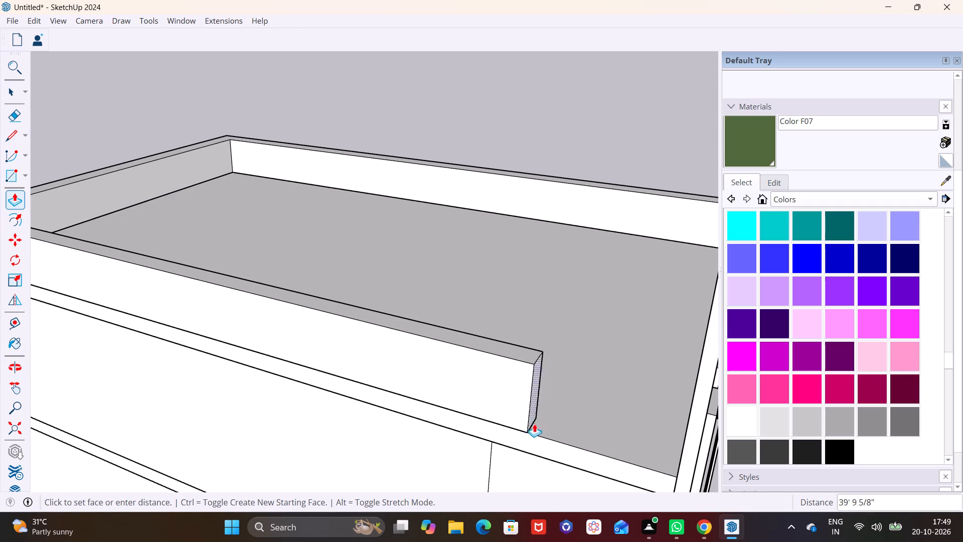
pyautogui.keyDown('shift'); pyautogui.moveTo(589, 450); pyautogui.dragTo(473, 418, button='middle'); pyautogui.keyUp('shift')
pyautogui.click(548, 456)
# Examine the house's front elevation and its roof features.
pyautogui.scroll(-3, 430, 378)
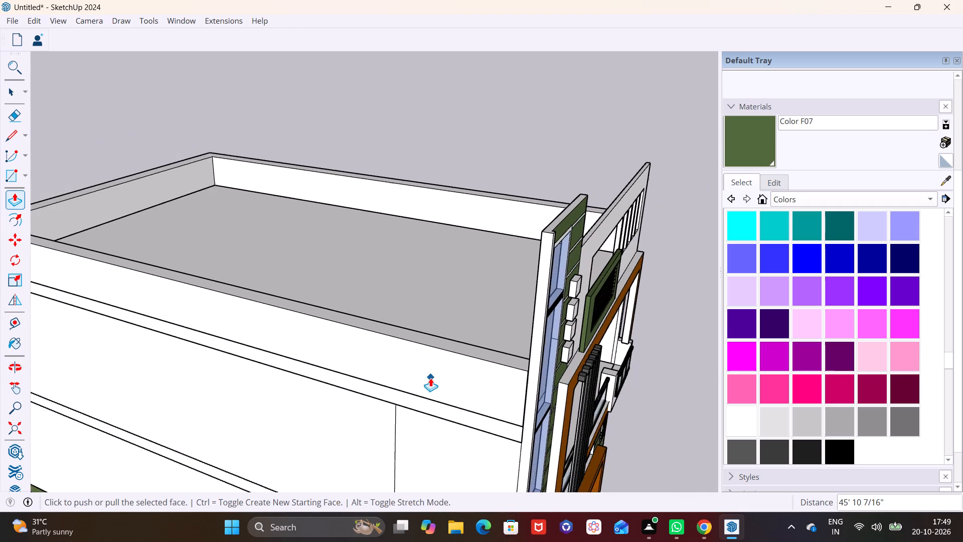
pyautogui.moveTo(425, 379); pyautogui.dragTo(112, 273, button='middle')
pyautogui.scroll(-3, 447, 349)
pyautogui.keyDown('shift'); pyautogui.moveTo(452, 350); pyautogui.dragTo(334, 260, button='middle'); pyautogui.keyUp('shift')
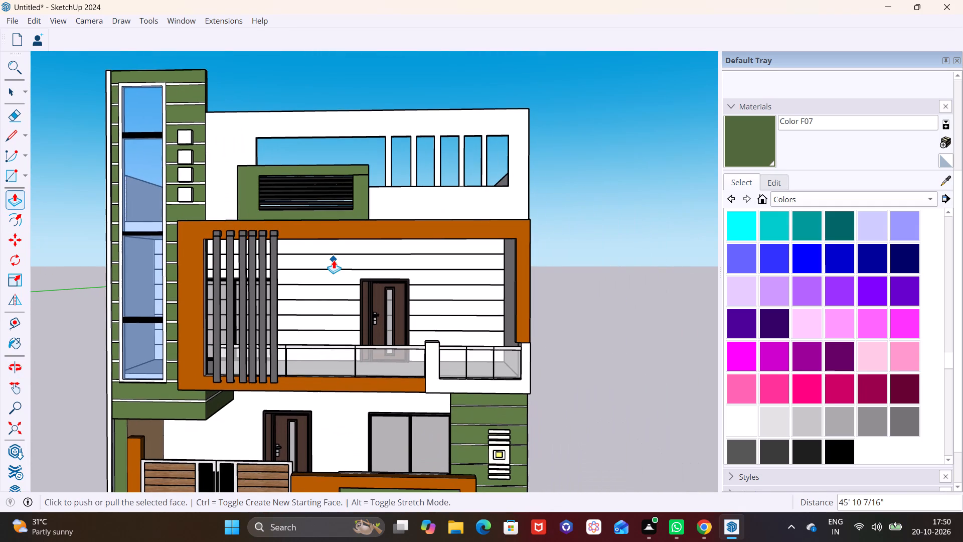
pyautogui.keyDown('shift'); pyautogui.moveTo(365, 287); pyautogui.dragTo(308, 347, button='middle'); pyautogui.keyUp('shift')
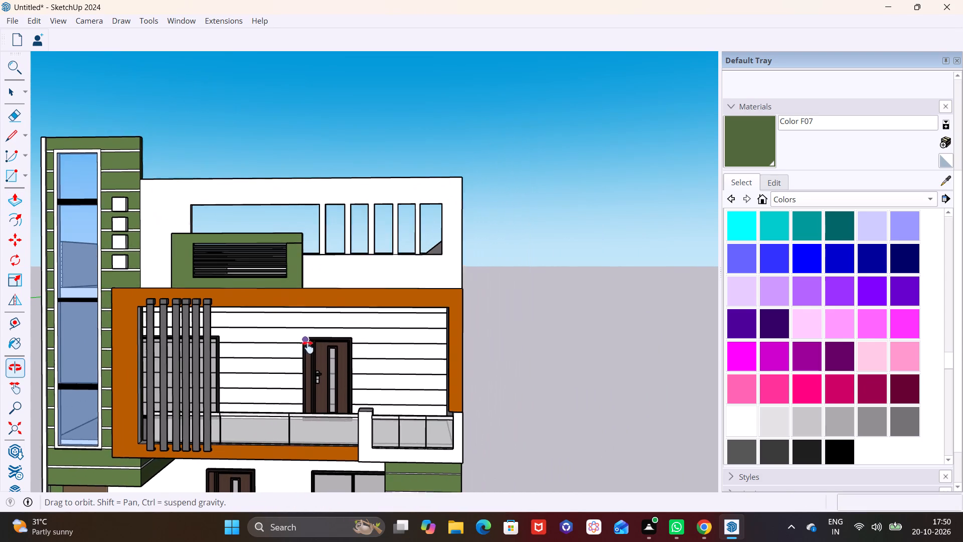
pyautogui.keyDown('shift'); pyautogui.moveTo(308, 347); pyautogui.dragTo(308, 348, button='middle'); pyautogui.keyUp('shift')
pyautogui.press('space')
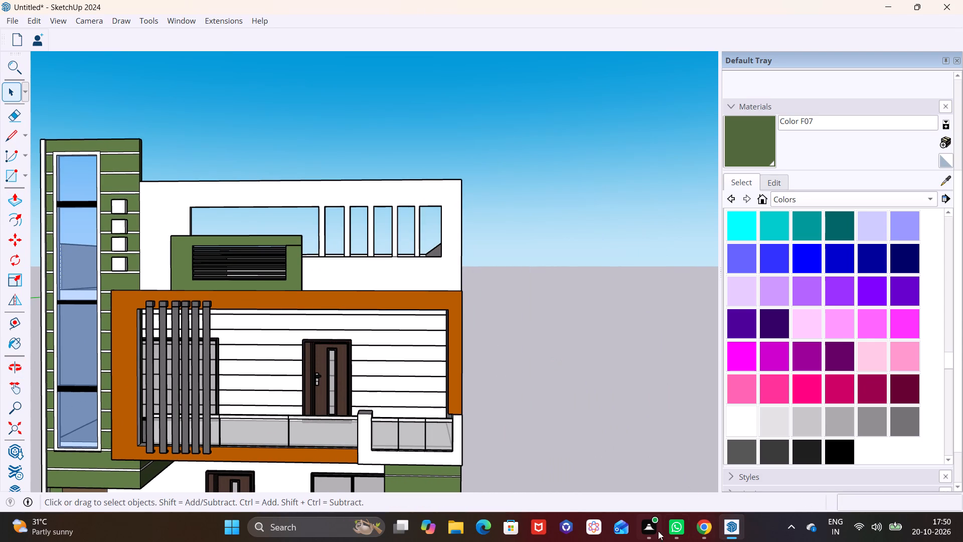
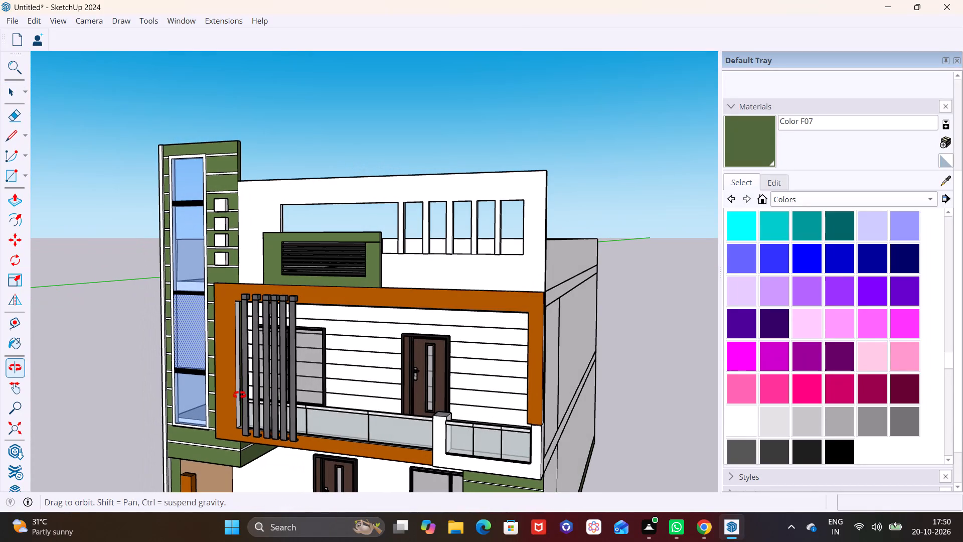
# Move the first-floor window about 3' 6 3/4" along the front wall, out from behind the vertical posts toward the door.
pyautogui.scroll(-1, 302, 380)
pyautogui.moveTo(324, 379); pyautogui.dragTo(367, 370, button='middle')
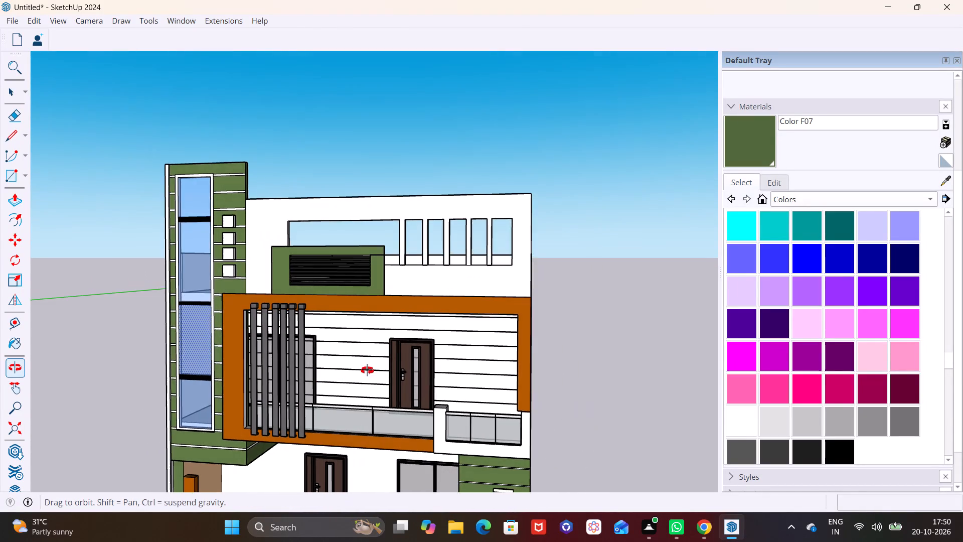
pyautogui.moveTo(367, 370); pyautogui.dragTo(378, 367, button='middle')
pyautogui.moveTo(355, 367); pyautogui.dragTo(307, 363, button='middle')
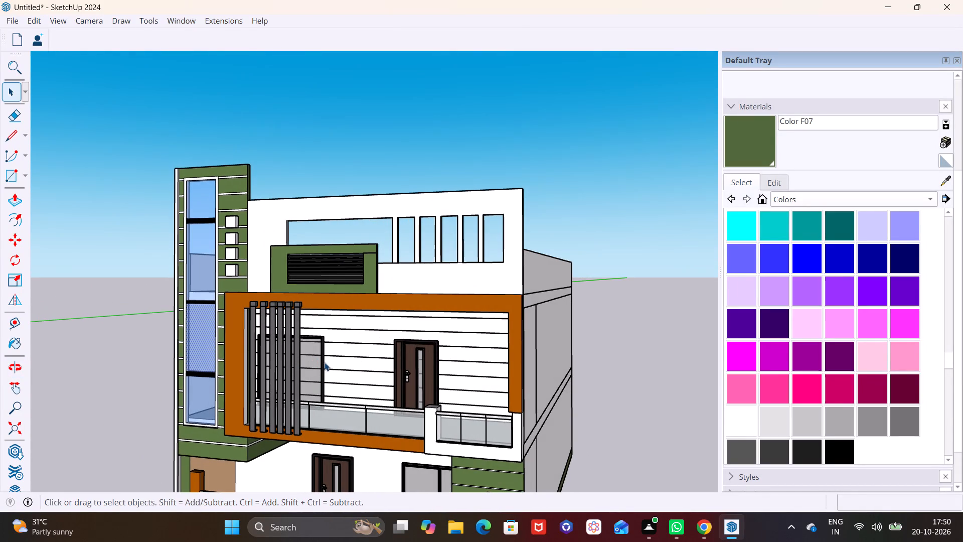
pyautogui.click(322, 367)
pyautogui.scroll(6, 322, 369)
pyautogui.moveTo(324, 378); pyautogui.dragTo(315, 410, button='middle')
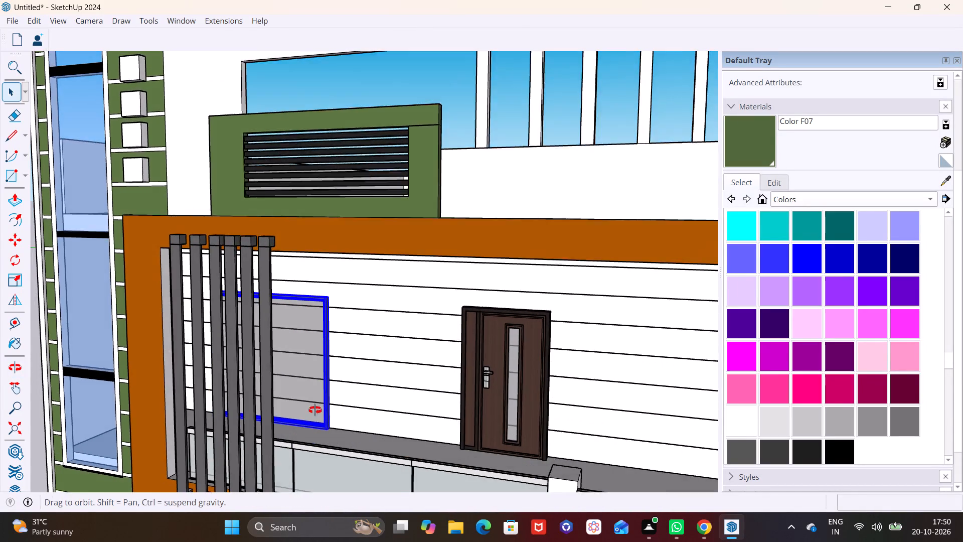
pyautogui.moveTo(315, 410); pyautogui.dragTo(308, 422, button='middle')
pyautogui.press('m')
pyautogui.click(330, 420)
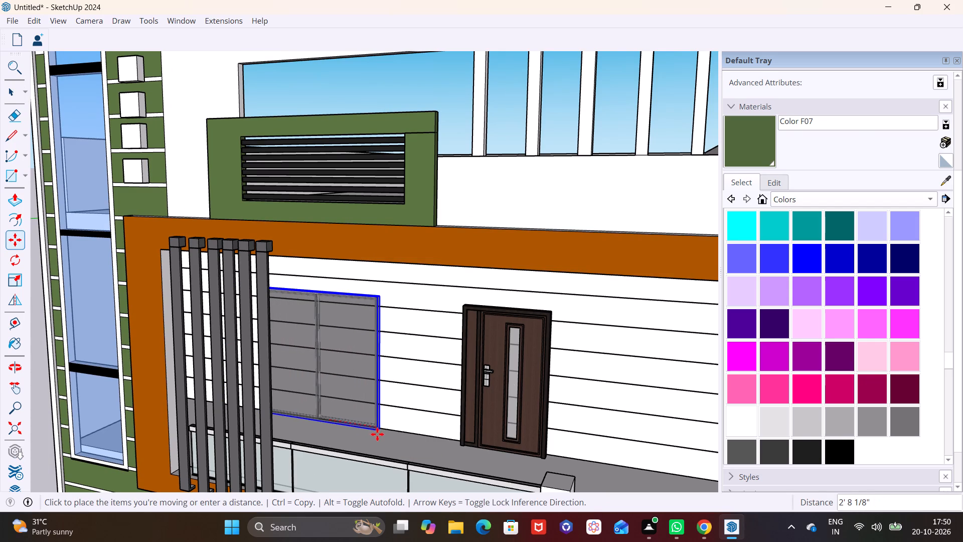
pyautogui.click(392, 435)
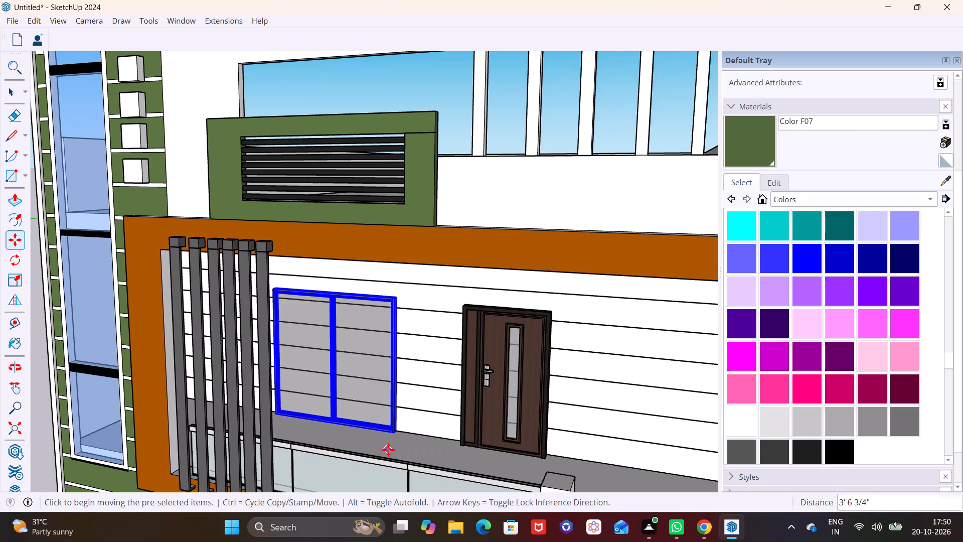
pyautogui.press('space')
pyautogui.click(388, 450)
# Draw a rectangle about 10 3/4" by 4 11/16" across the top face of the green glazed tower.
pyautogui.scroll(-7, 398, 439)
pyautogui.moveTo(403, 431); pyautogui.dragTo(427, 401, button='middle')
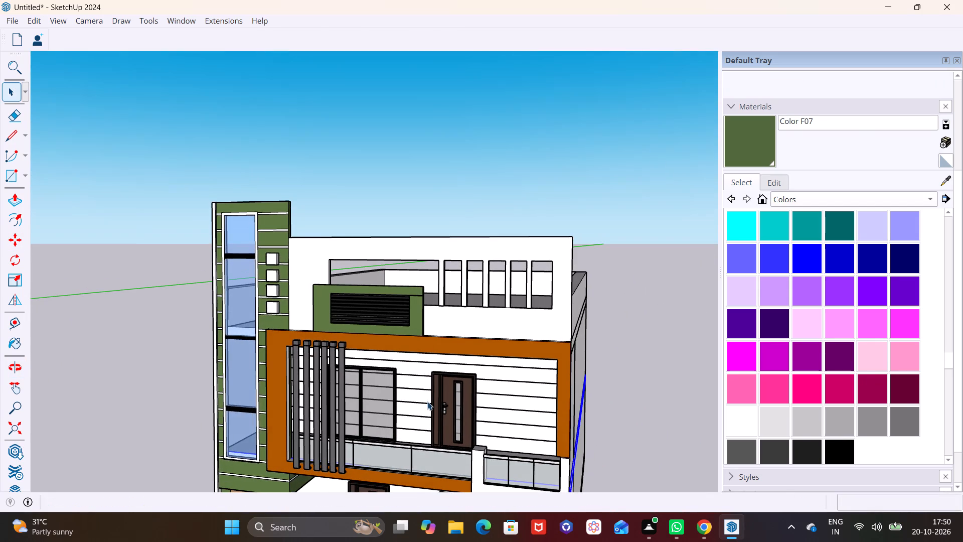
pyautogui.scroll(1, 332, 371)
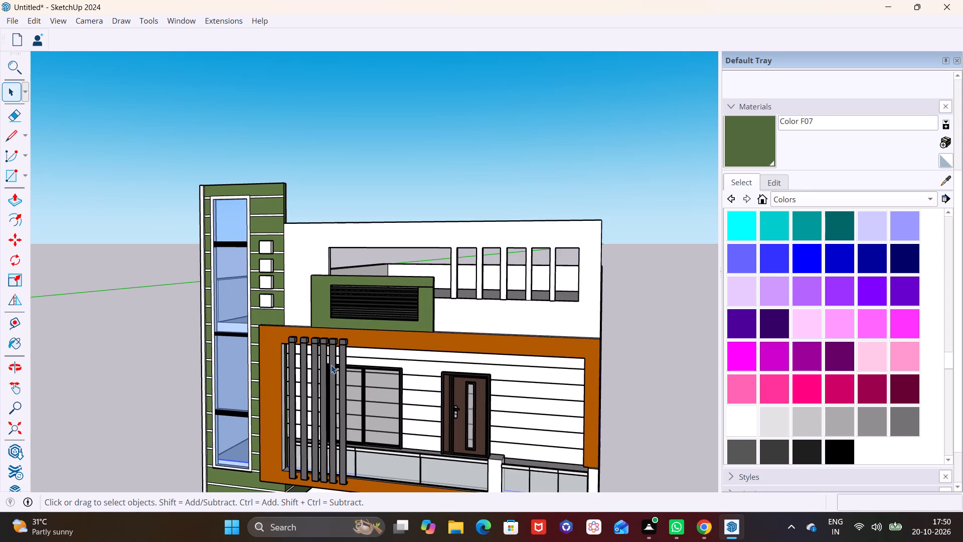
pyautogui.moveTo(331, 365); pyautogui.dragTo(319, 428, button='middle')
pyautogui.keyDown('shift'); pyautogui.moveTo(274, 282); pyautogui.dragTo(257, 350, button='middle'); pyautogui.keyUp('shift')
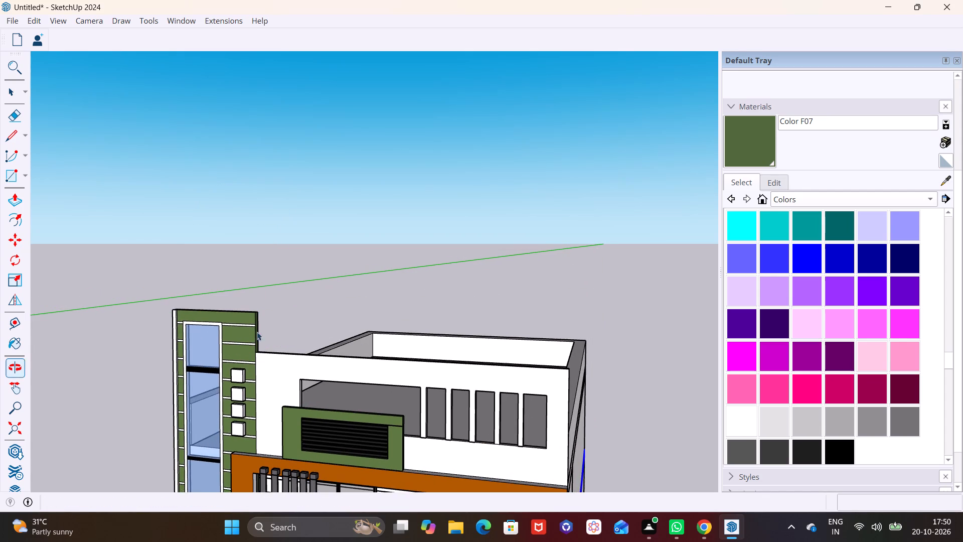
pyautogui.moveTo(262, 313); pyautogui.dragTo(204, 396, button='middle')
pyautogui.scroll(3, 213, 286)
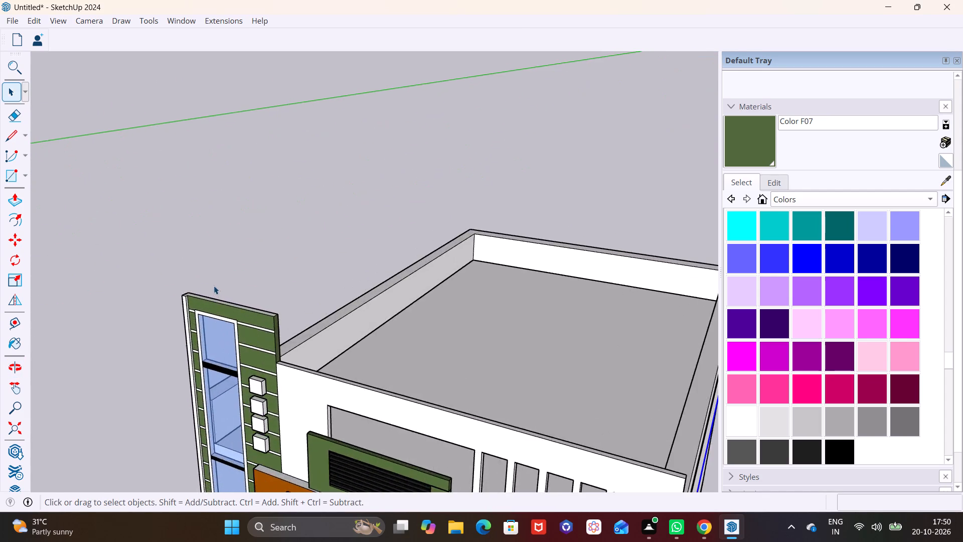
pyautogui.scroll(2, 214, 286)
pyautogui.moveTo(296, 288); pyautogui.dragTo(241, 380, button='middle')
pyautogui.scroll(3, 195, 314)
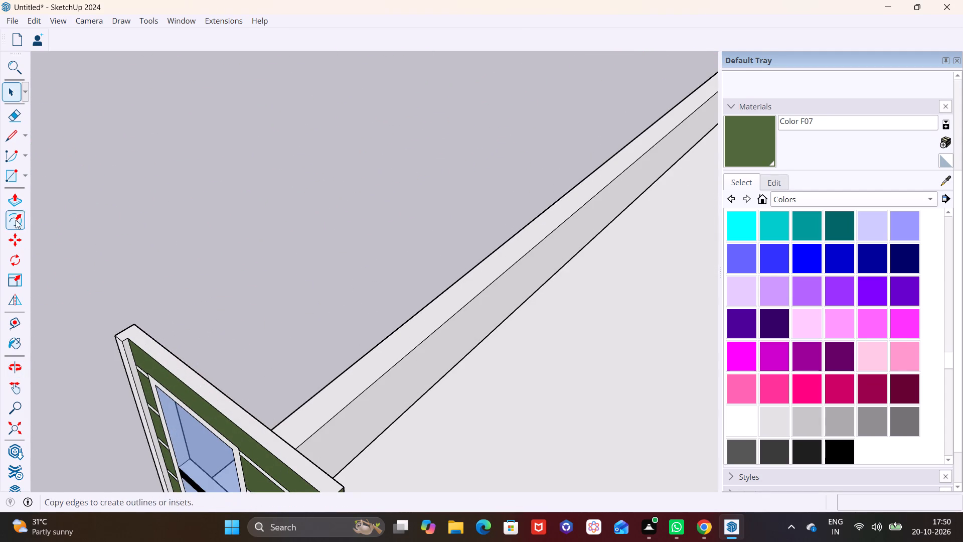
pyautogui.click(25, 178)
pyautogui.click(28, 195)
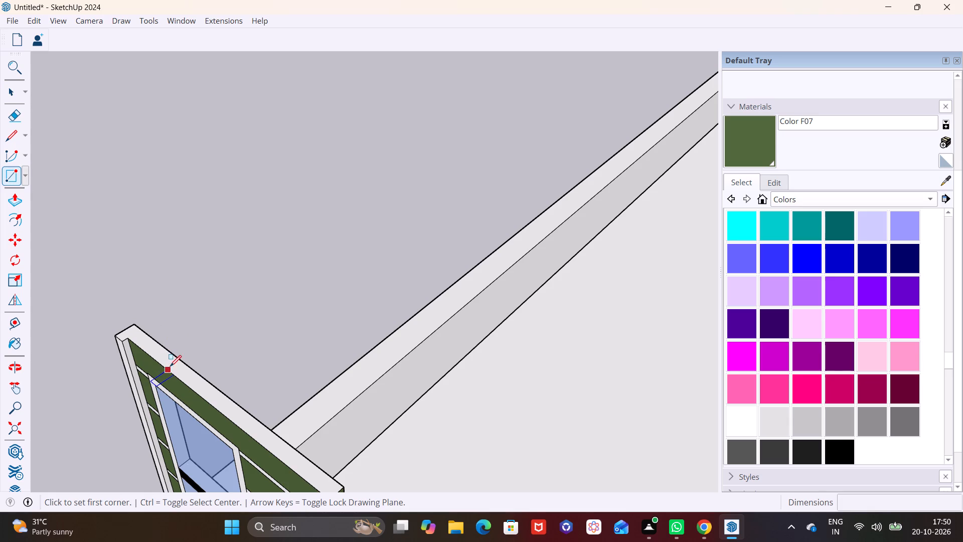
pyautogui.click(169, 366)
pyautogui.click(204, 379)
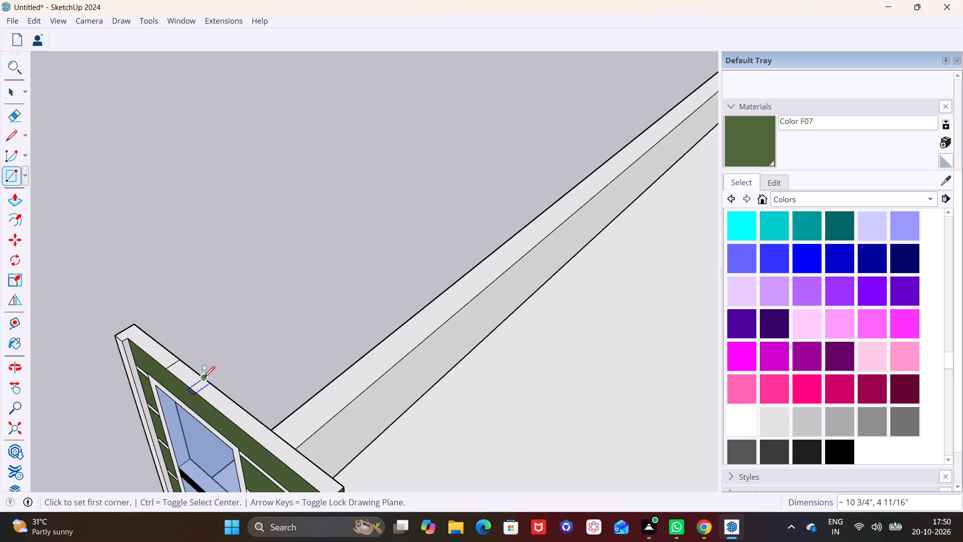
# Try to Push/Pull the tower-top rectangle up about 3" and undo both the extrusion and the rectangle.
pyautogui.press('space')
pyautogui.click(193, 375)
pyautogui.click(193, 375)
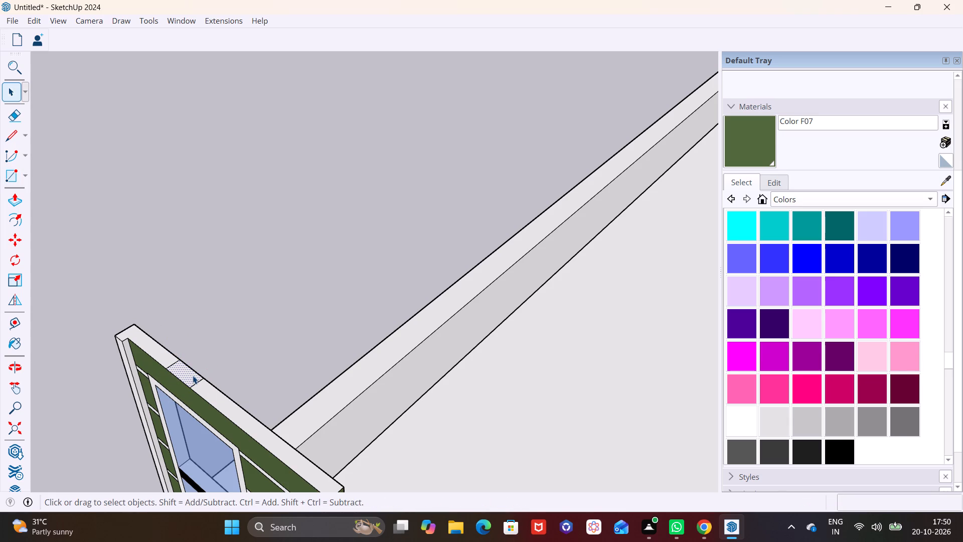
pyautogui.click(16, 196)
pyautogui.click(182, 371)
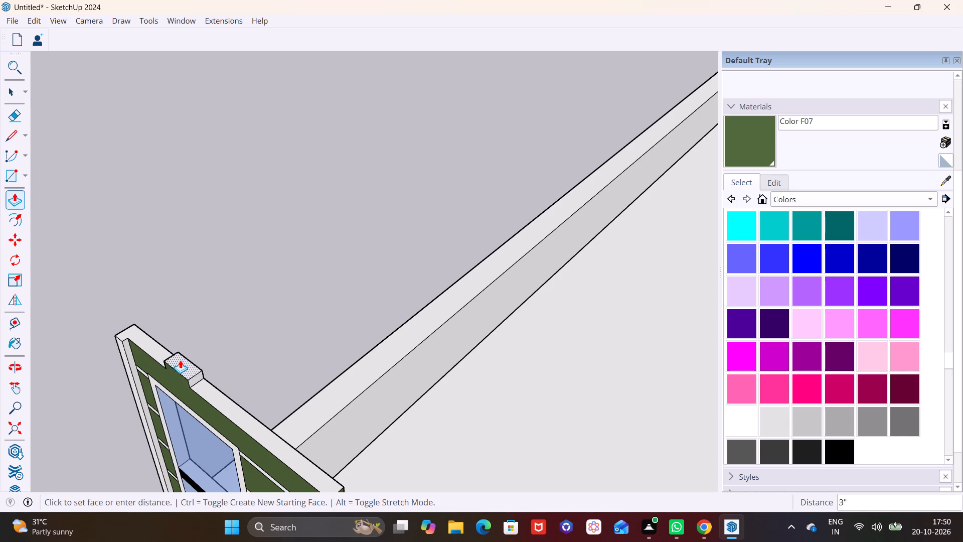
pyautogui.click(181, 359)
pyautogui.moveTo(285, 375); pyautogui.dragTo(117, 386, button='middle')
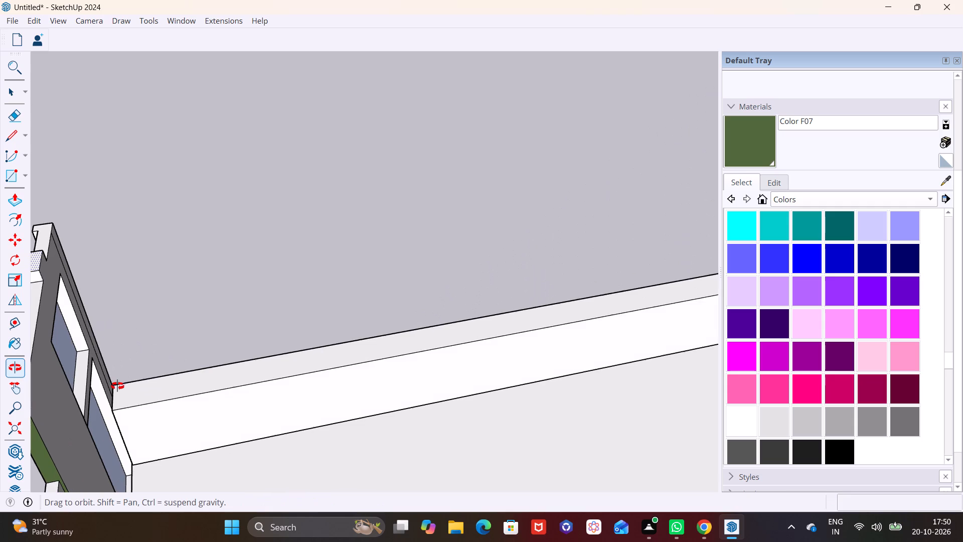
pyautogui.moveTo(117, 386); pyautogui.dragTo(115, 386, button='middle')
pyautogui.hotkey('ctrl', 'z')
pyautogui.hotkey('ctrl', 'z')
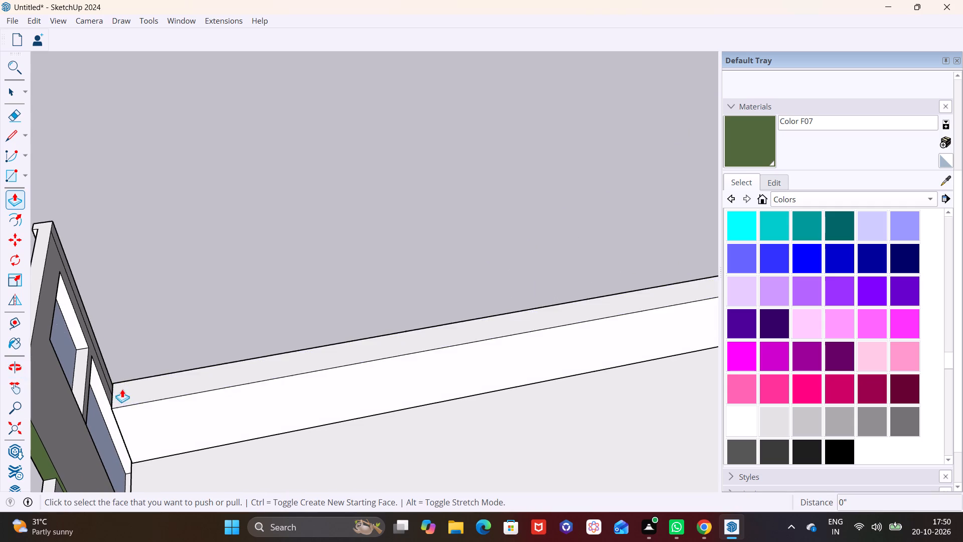
# Draw a rectangle about 5 7/8" by 1 7/16" within the top face of the glazed tower's front wall.
pyautogui.moveTo(130, 388); pyautogui.dragTo(381, 431, button='middle')
pyautogui.keyDown('shift'); pyautogui.moveTo(310, 444); pyautogui.dragTo(291, 375, button='middle'); pyautogui.keyUp('shift')
pyautogui.scroll(5, 177, 370)
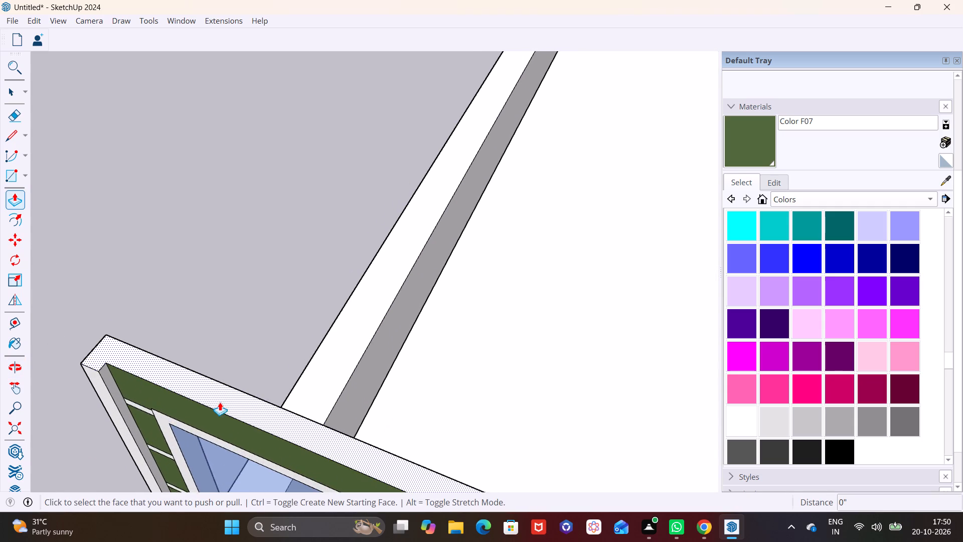
pyautogui.keyDown('shift'); pyautogui.moveTo(220, 402); pyautogui.dragTo(196, 336, button='middle'); pyautogui.keyUp('shift')
pyautogui.moveTo(224, 361); pyautogui.dragTo(168, 419, button='middle')
pyautogui.click(24, 178)
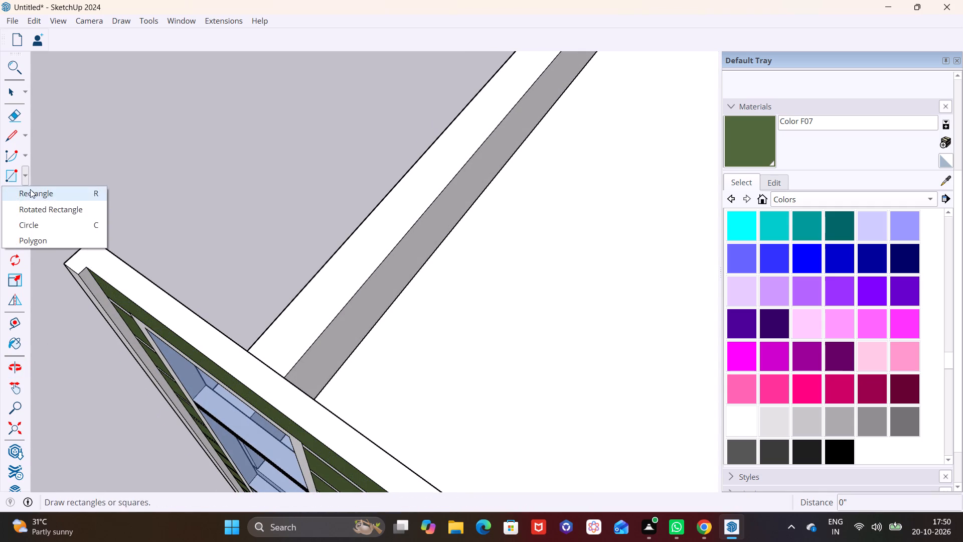
pyautogui.click(31, 192)
pyautogui.scroll(8, 133, 275)
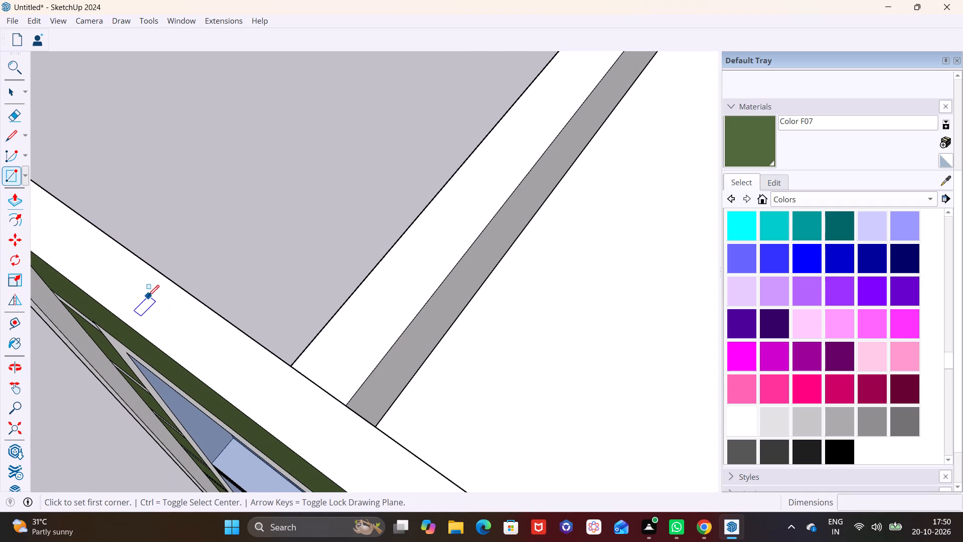
pyautogui.click(148, 296)
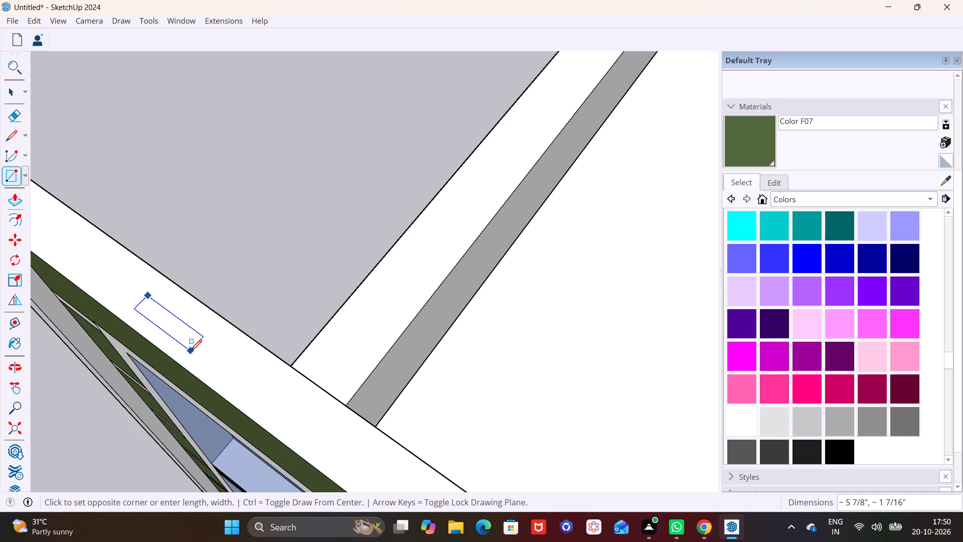
pyautogui.click(191, 351)
# Push/Pull the small tower-top rectangle up about 2 3/16" into a block.
pyautogui.press('space')
pyautogui.click(181, 330)
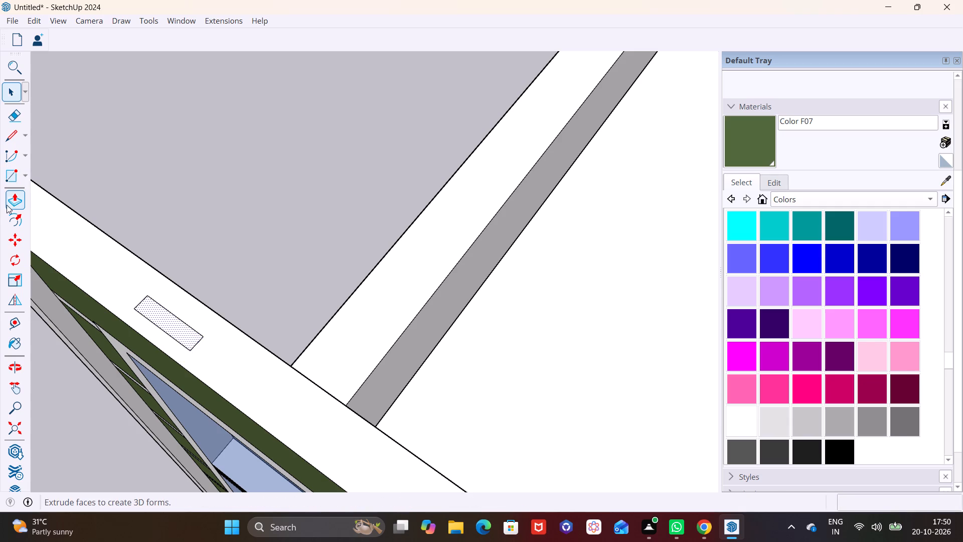
pyautogui.click(11, 200)
pyautogui.click(159, 317)
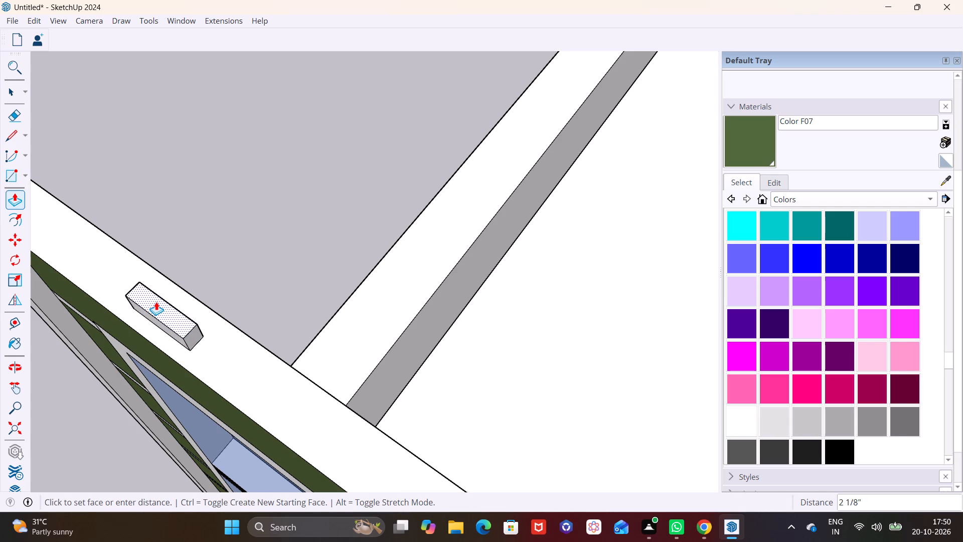
pyautogui.click(156, 301)
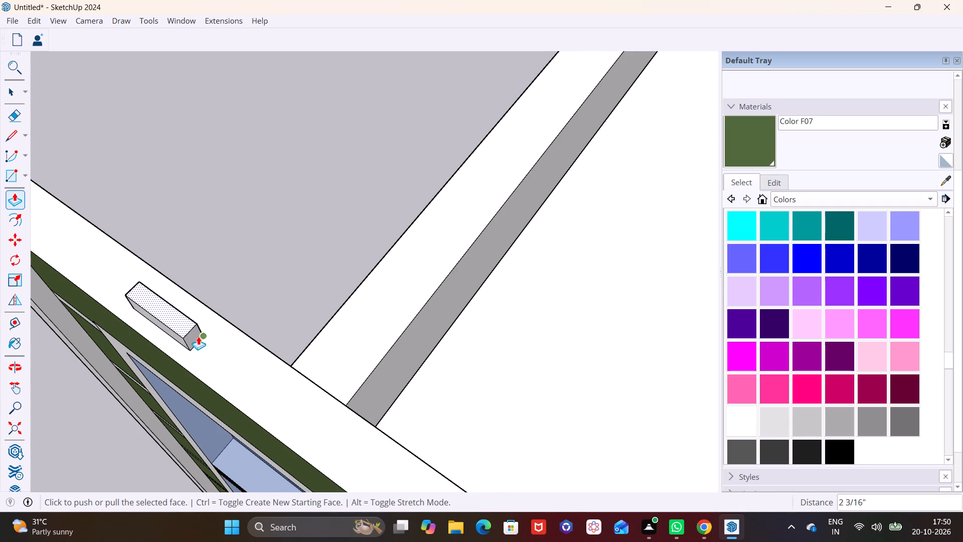
# Push/Pull the block's front face about 1 1/4" to the wall edge and further outward so it overhangs the tower's front.
pyautogui.moveTo(198, 336); pyautogui.dragTo(250, 237, button='middle')
pyautogui.press('space')
pyautogui.click(193, 263)
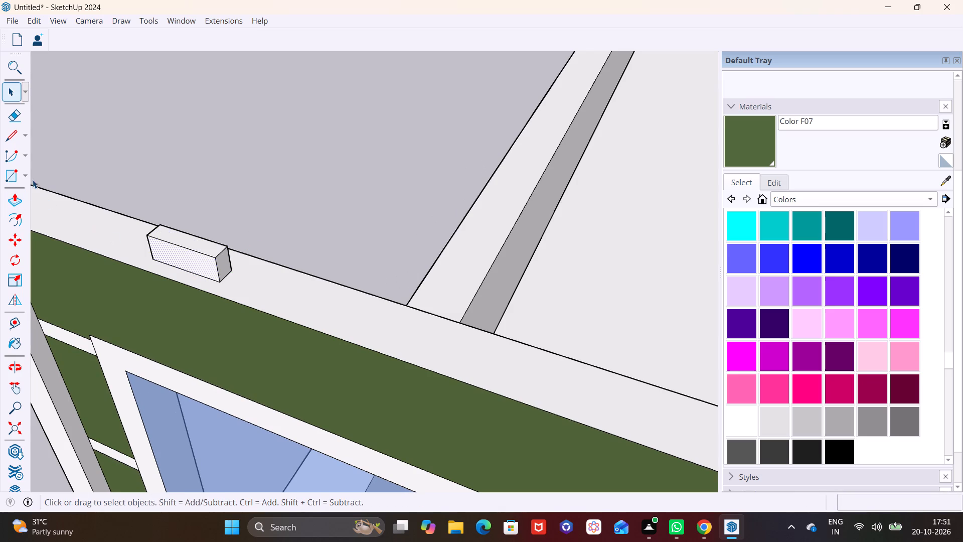
pyautogui.click(16, 197)
pyautogui.click(182, 253)
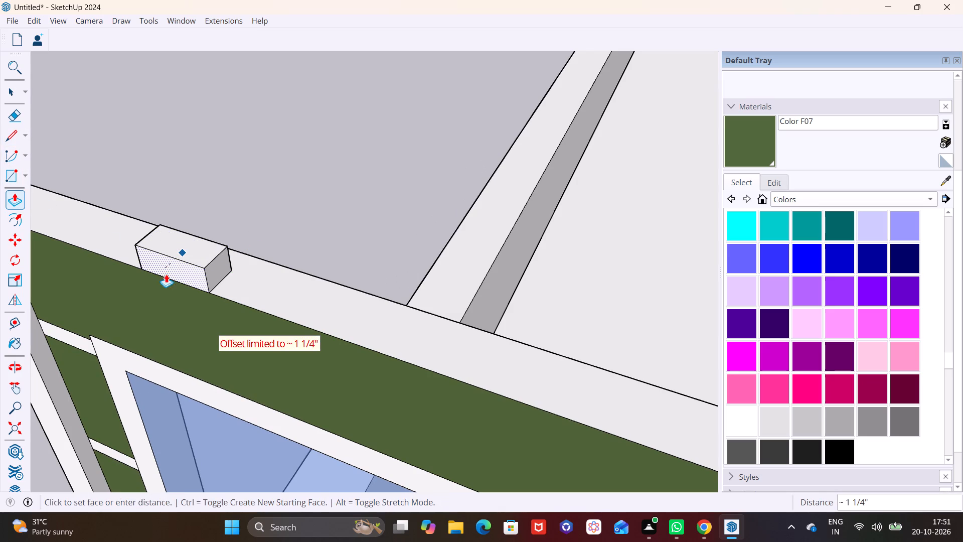
pyautogui.click(142, 297)
pyautogui.click(176, 266)
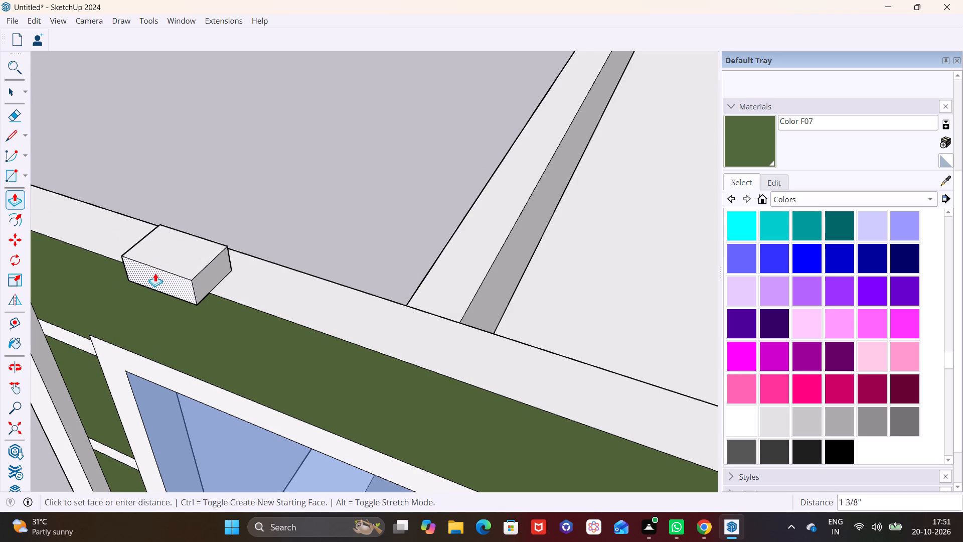
pyautogui.click(95, 302)
# Push/Pull the block's roof-side end face about 5' 1 1/2" along the tower top to the tower's inner edge.
pyautogui.press('space')
pyautogui.click(171, 318)
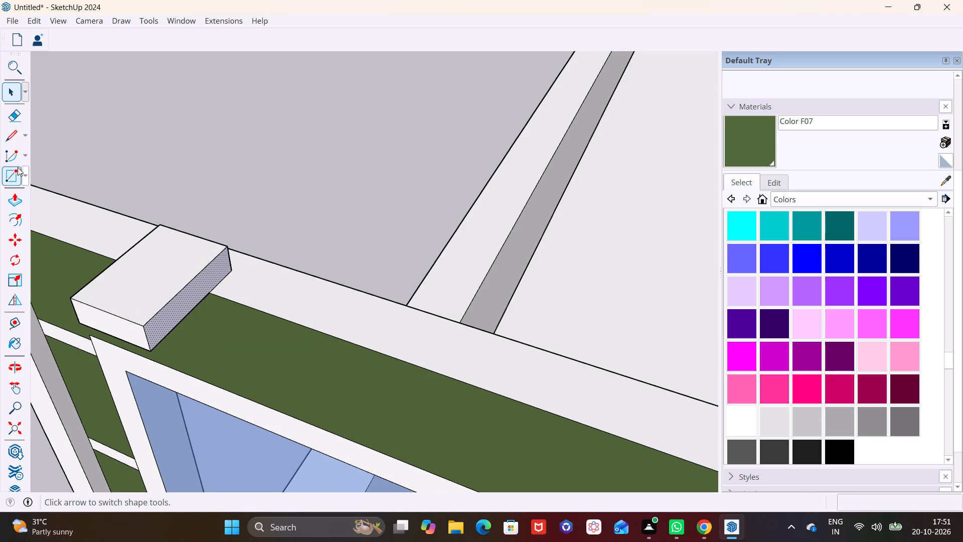
pyautogui.click(15, 197)
pyautogui.click(188, 289)
pyautogui.scroll(-2, 457, 352)
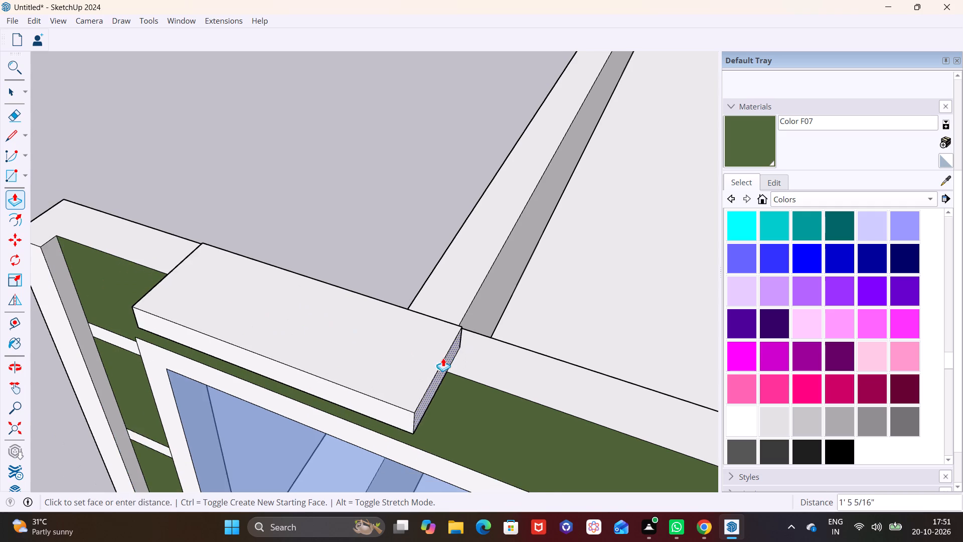
pyautogui.scroll(-2, 443, 358)
pyautogui.keyDown('shift'); pyautogui.moveTo(442, 358); pyautogui.dragTo(369, 270, button='middle'); pyautogui.keyUp('shift')
pyautogui.scroll(-8, 546, 326)
pyautogui.keyDown('shift'); pyautogui.moveTo(548, 327); pyautogui.dragTo(360, 246, button='middle'); pyautogui.keyUp('shift')
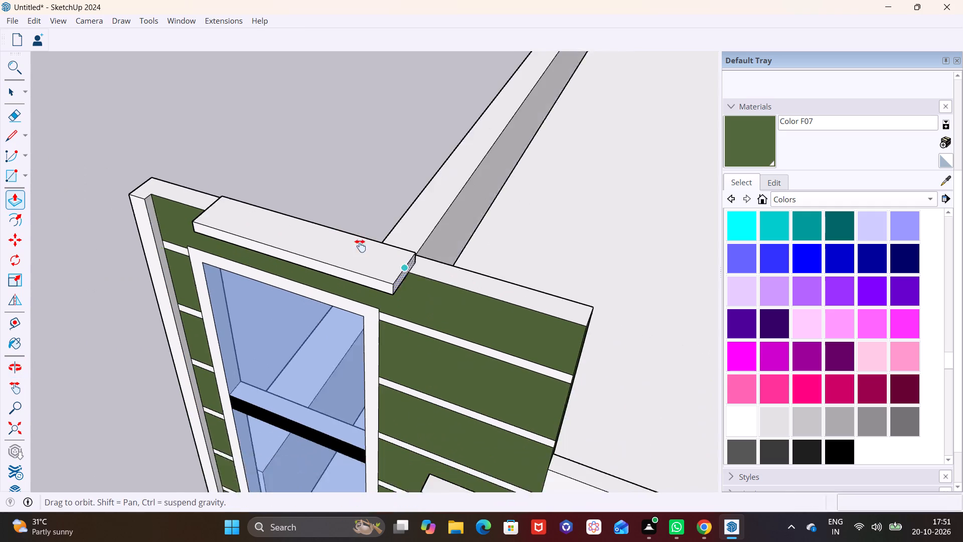
pyautogui.keyDown('shift'); pyautogui.moveTo(360, 246); pyautogui.dragTo(331, 233, button='middle'); pyautogui.keyUp('shift')
pyautogui.click(521, 301)
# Push/Pull the same end face about 11 1/16" further so the slab projects past the tower's inner edge.
pyautogui.scroll(3, 504, 295)
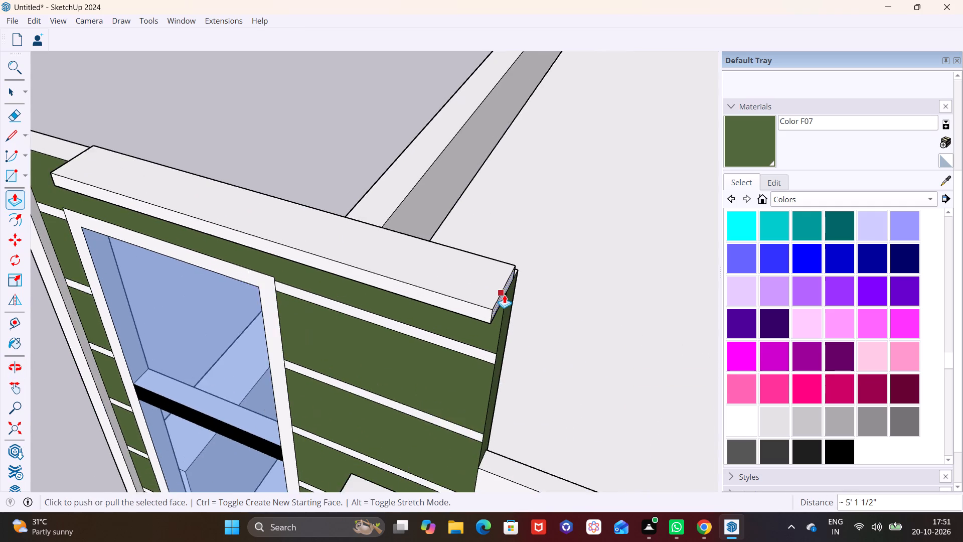
pyautogui.moveTo(503, 293); pyautogui.dragTo(427, 230, button='middle')
pyautogui.click(428, 245)
pyautogui.click(511, 280)
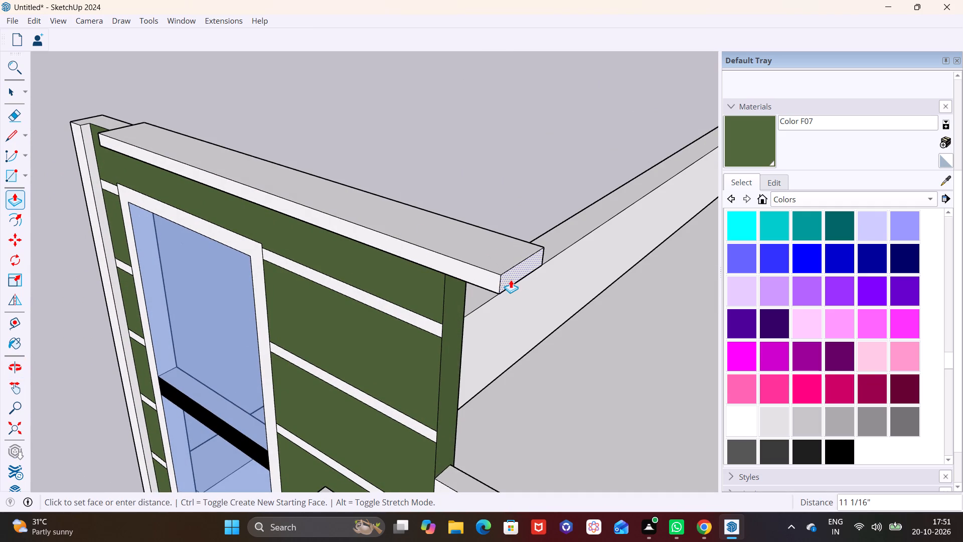
# Push/Pull the slab's outer end face along the tower top to its outer edge and about 3 15/16" beyond it.
pyautogui.moveTo(52, 202); pyautogui.dragTo(476, 284, button='middle')
pyautogui.keyDown('shift'); pyautogui.moveTo(330, 334); pyautogui.dragTo(389, 203, button='middle'); pyautogui.keyUp('shift')
pyautogui.scroll(1, 303, 262)
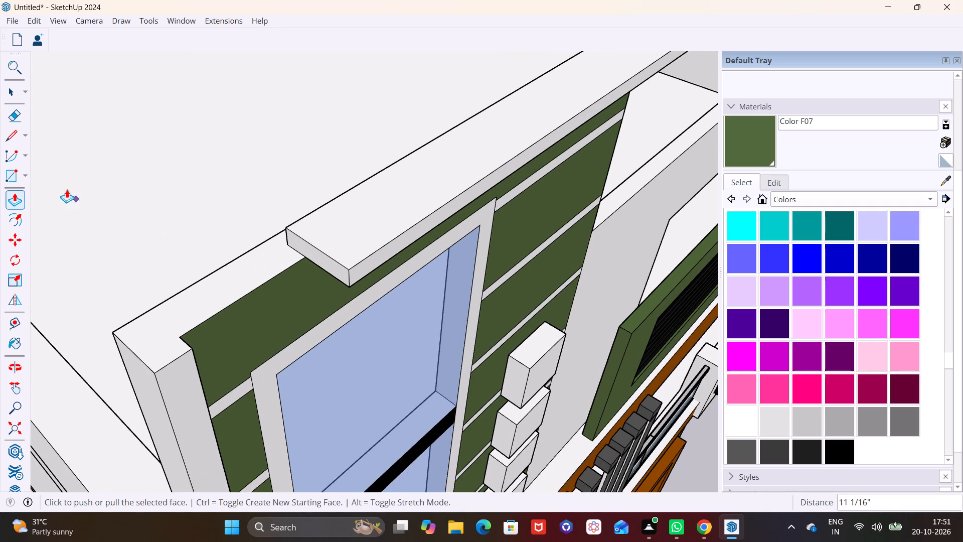
pyautogui.click(10, 89)
pyautogui.click(316, 257)
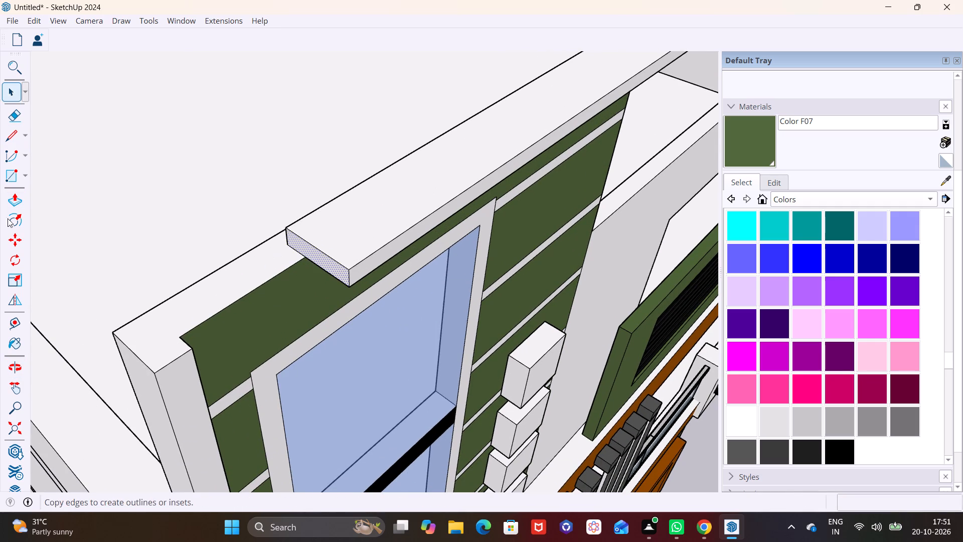
pyautogui.click(21, 199)
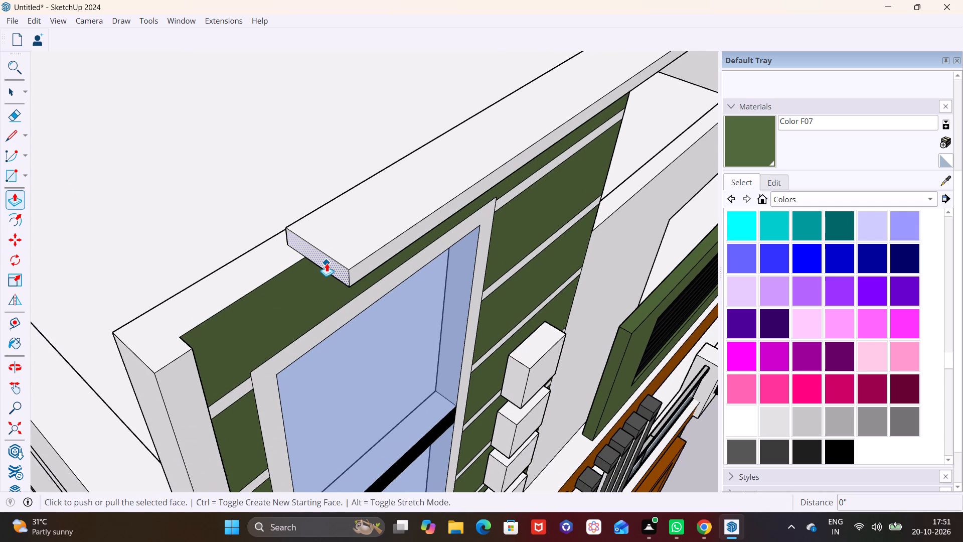
pyautogui.click(327, 263)
pyautogui.click(64, 338)
pyautogui.click(149, 364)
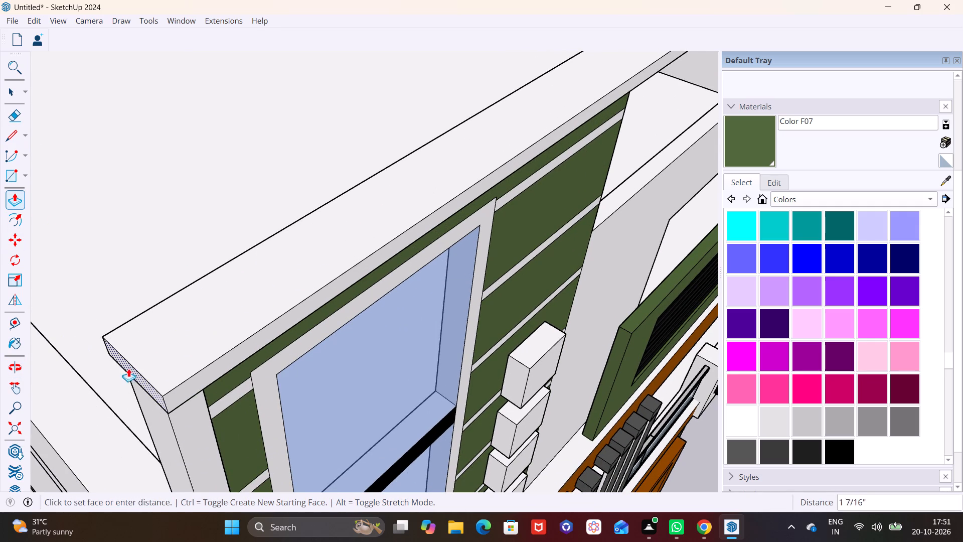
pyautogui.click(99, 374)
# Push/Pull the slab's rear face about 2" to the wall's back edge and about 10' 8" further back over the roof.
pyautogui.moveTo(189, 356); pyautogui.dragTo(97, 215, button='middle')
pyautogui.scroll(-2, 288, 298)
pyautogui.moveTo(401, 325); pyautogui.dragTo(290, 319, button='middle')
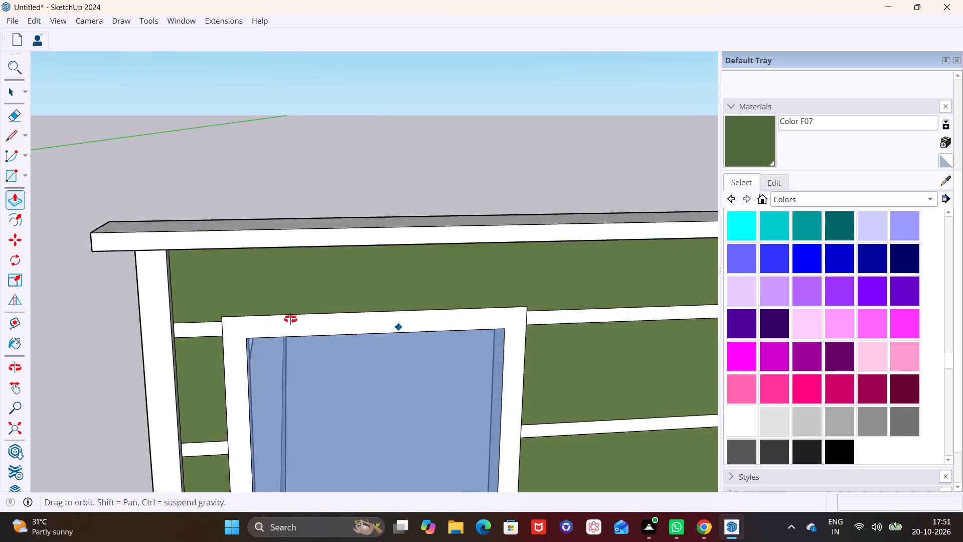
pyautogui.moveTo(290, 319); pyautogui.dragTo(22, 286, button='middle')
pyautogui.moveTo(453, 365); pyautogui.dragTo(228, 314, button='middle')
pyautogui.moveTo(465, 260); pyautogui.dragTo(139, 308, button='middle')
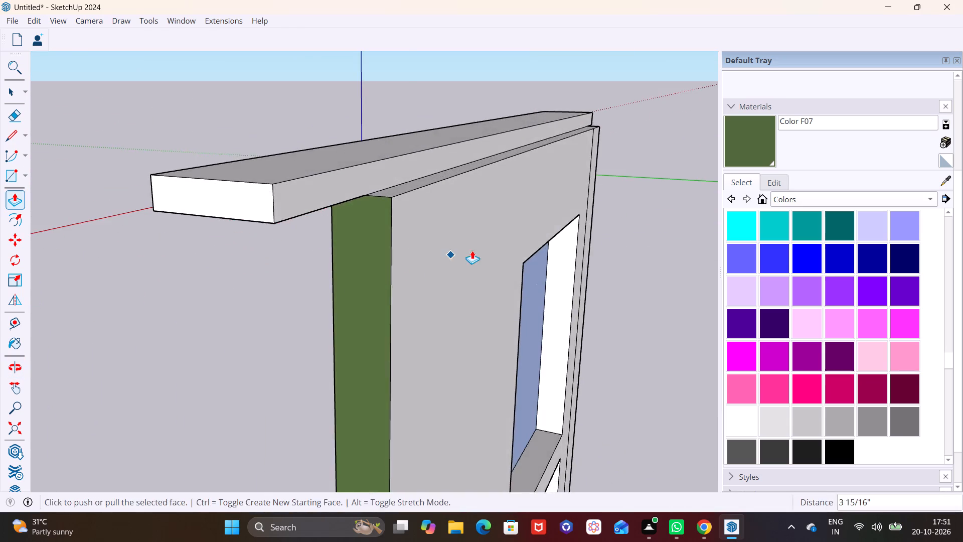
pyautogui.keyDown('shift'); pyautogui.moveTo(466, 250); pyautogui.dragTo(199, 259, button='middle'); pyautogui.keyUp('shift')
pyautogui.press('space')
pyautogui.click(215, 161)
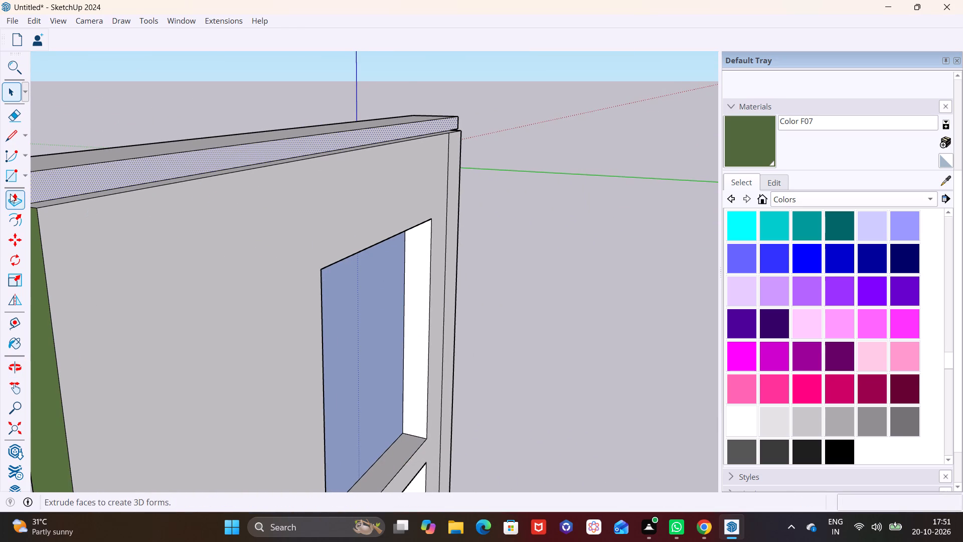
pyautogui.click(16, 197)
pyautogui.click(135, 171)
pyautogui.click(396, 222)
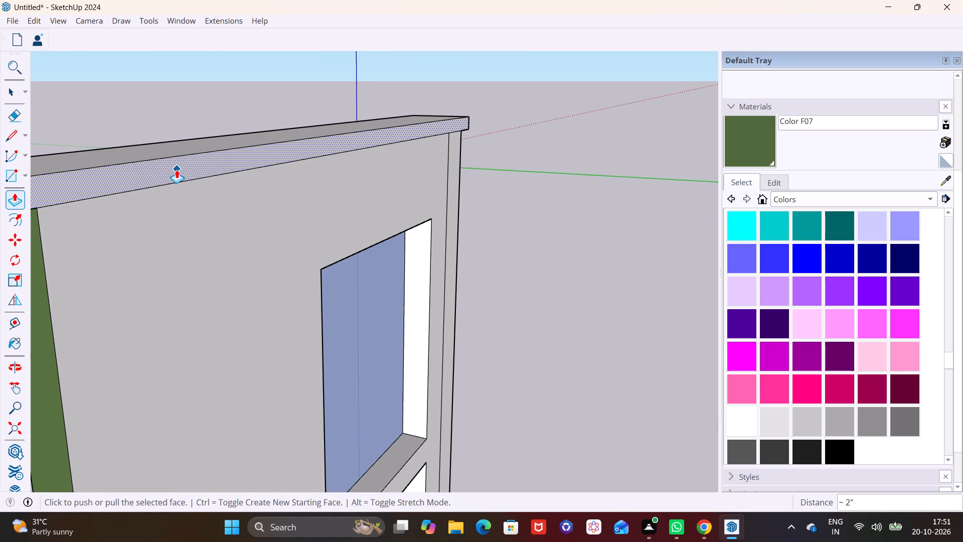
pyautogui.click(177, 170)
pyautogui.scroll(-10, 494, 241)
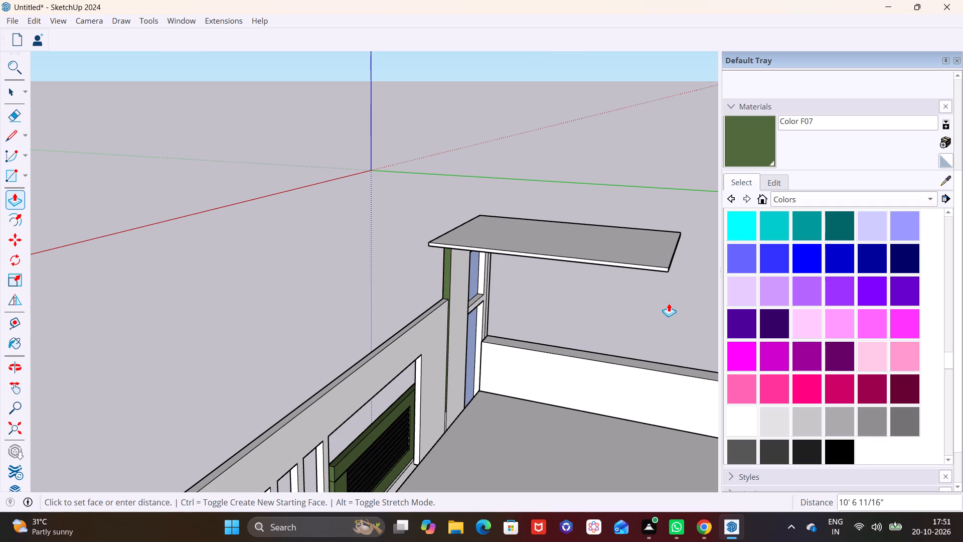
pyautogui.click(669, 303)
# Examine the enlarged cap slab against the tower and the whole front elevation.
pyautogui.moveTo(440, 306); pyautogui.dragTo(696, 280, button='middle')
pyautogui.moveTo(439, 243); pyautogui.dragTo(353, 314, button='middle')
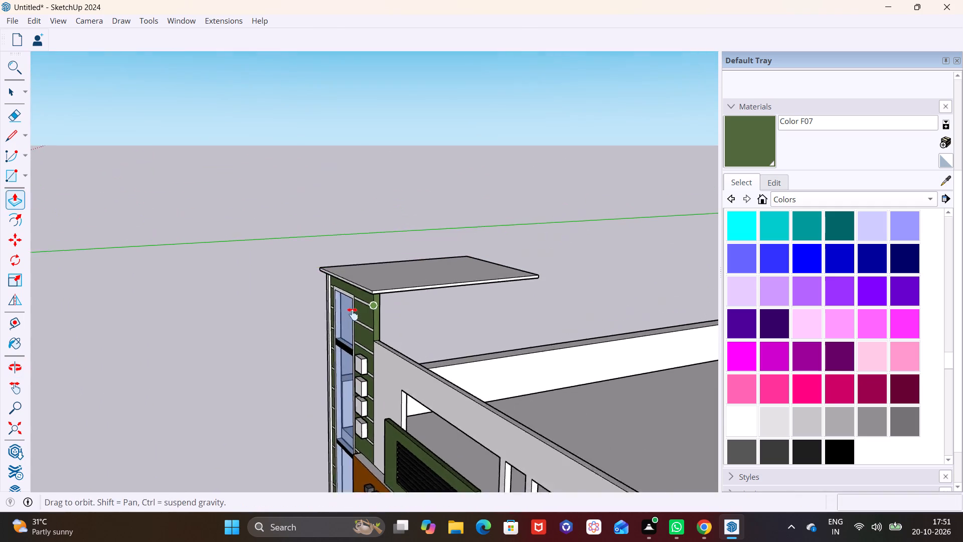
pyautogui.moveTo(353, 314); pyautogui.dragTo(339, 328, button='middle')
pyautogui.moveTo(400, 342); pyautogui.dragTo(569, 250, button='middle')
pyautogui.keyDown('shift'); pyautogui.moveTo(478, 328); pyautogui.dragTo(371, 258, button='middle'); pyautogui.keyUp('shift')
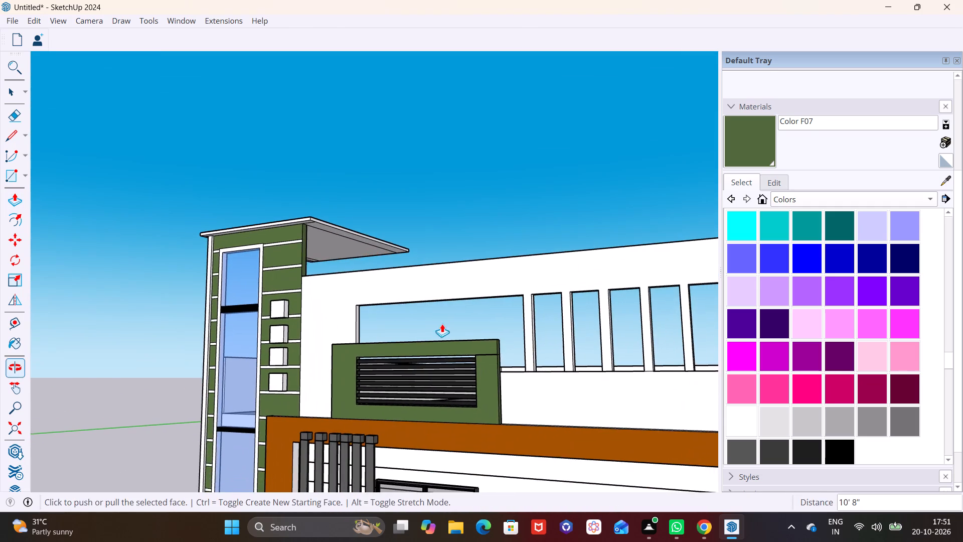
pyautogui.keyDown('shift'); pyautogui.moveTo(457, 327); pyautogui.dragTo(405, 217, button='middle'); pyautogui.keyUp('shift')
pyautogui.scroll(-5, 471, 322)
pyautogui.keyDown('shift'); pyautogui.moveTo(477, 334); pyautogui.dragTo(420, 295, button='middle'); pyautogui.keyUp('shift')
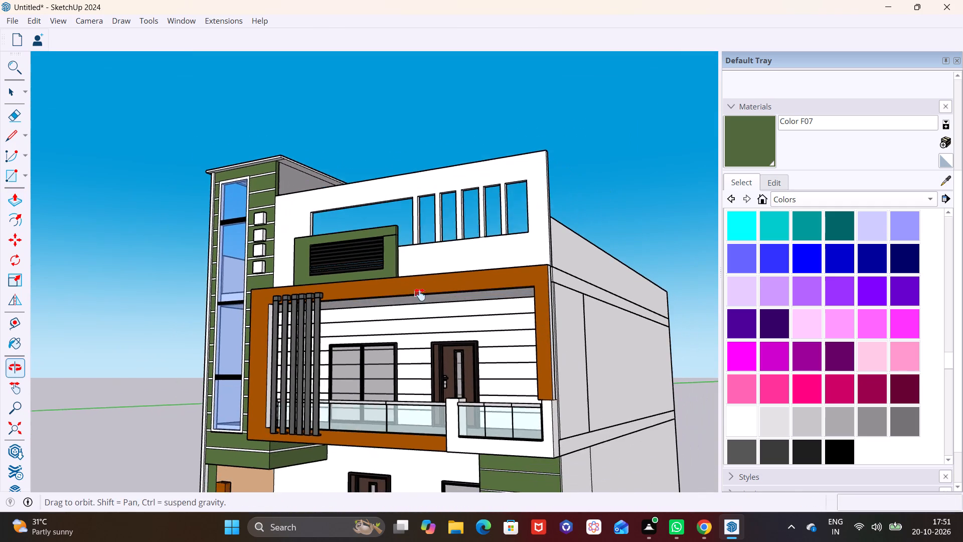
pyautogui.keyDown('shift'); pyautogui.moveTo(420, 295); pyautogui.dragTo(415, 283, button='middle'); pyautogui.keyUp('shift')
pyautogui.keyDown('shift'); pyautogui.moveTo(475, 344); pyautogui.dragTo(491, 284, button='middle'); pyautogui.keyUp('shift')
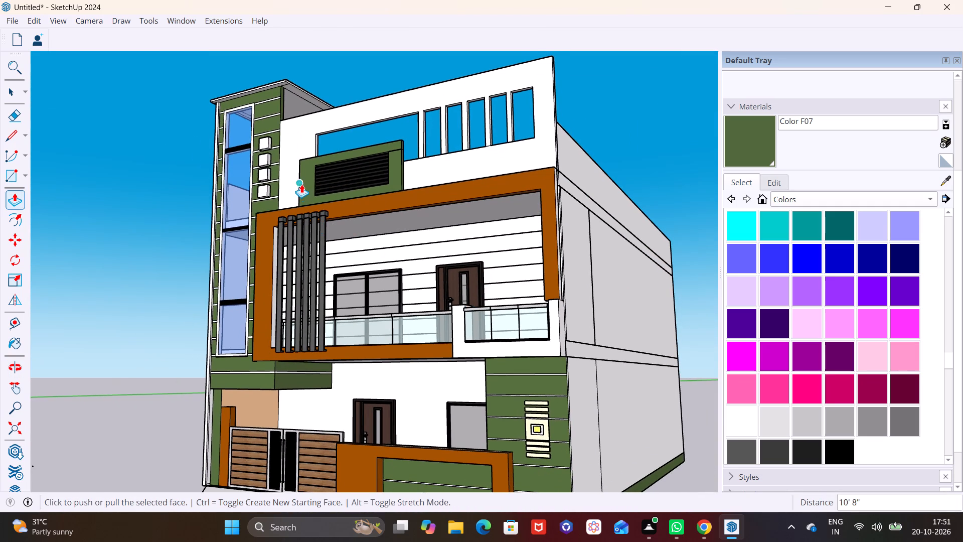
# Push/Pull the cap slab's top face up about 1 1/16" as a new layer with its own starting face.
pyautogui.moveTo(303, 164); pyautogui.dragTo(308, 262, button='middle')
pyautogui.keyDown('shift'); pyautogui.moveTo(313, 205); pyautogui.dragTo(279, 450, button='middle'); pyautogui.keyUp('shift')
pyautogui.scroll(3, 175, 277)
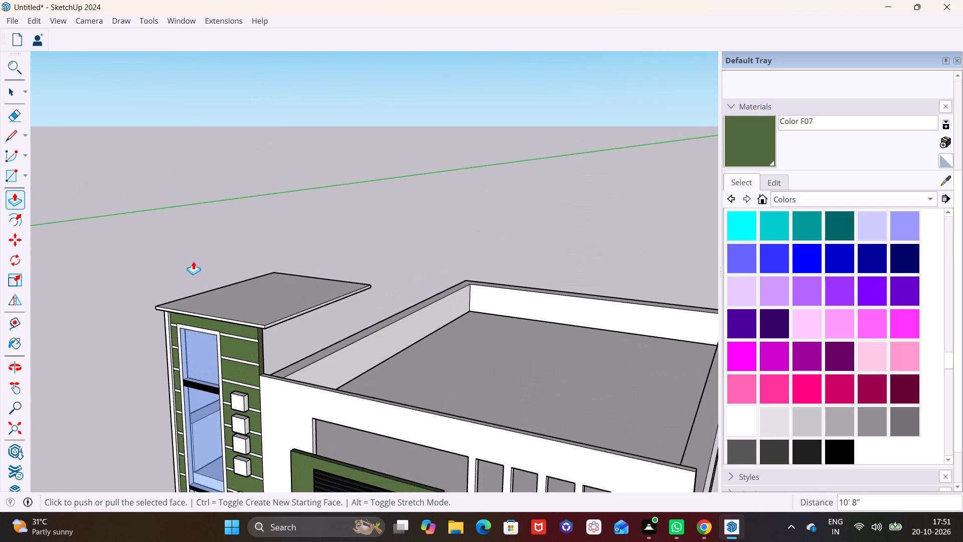
pyautogui.scroll(5, 193, 261)
pyautogui.moveTo(235, 350); pyautogui.dragTo(231, 304, button='middle')
pyautogui.press('space')
pyautogui.click(289, 313)
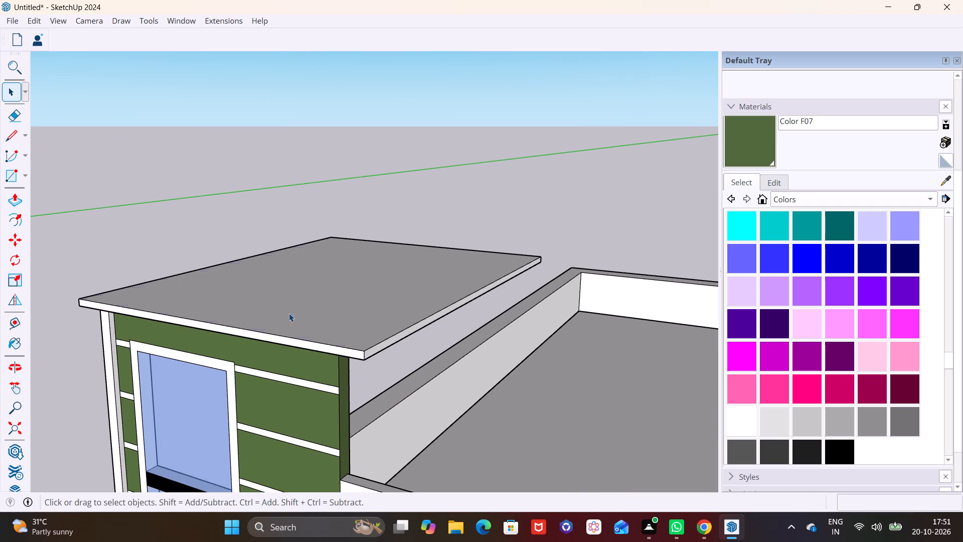
pyautogui.click(14, 200)
pyautogui.click(246, 302)
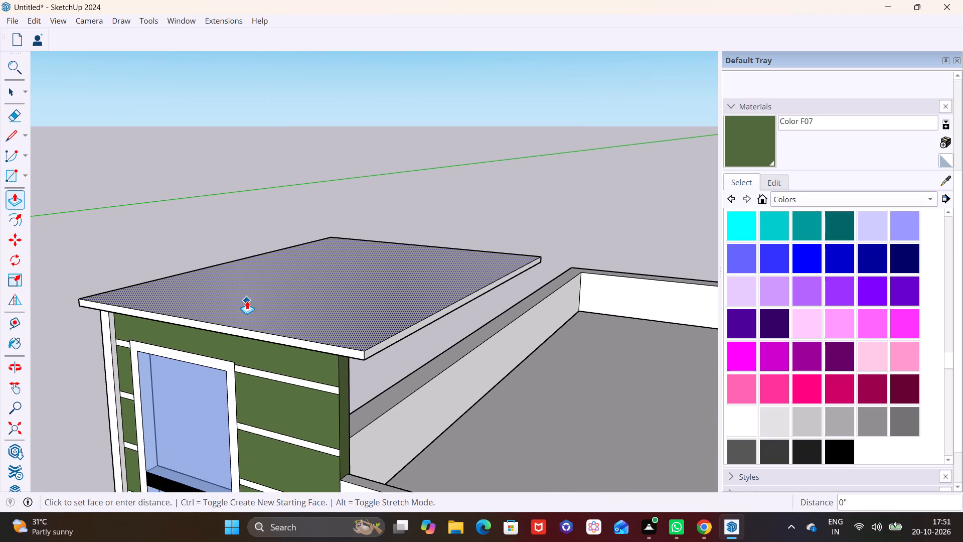
pyautogui.hotkey('ctrl', 'z')
pyautogui.click(250, 310)
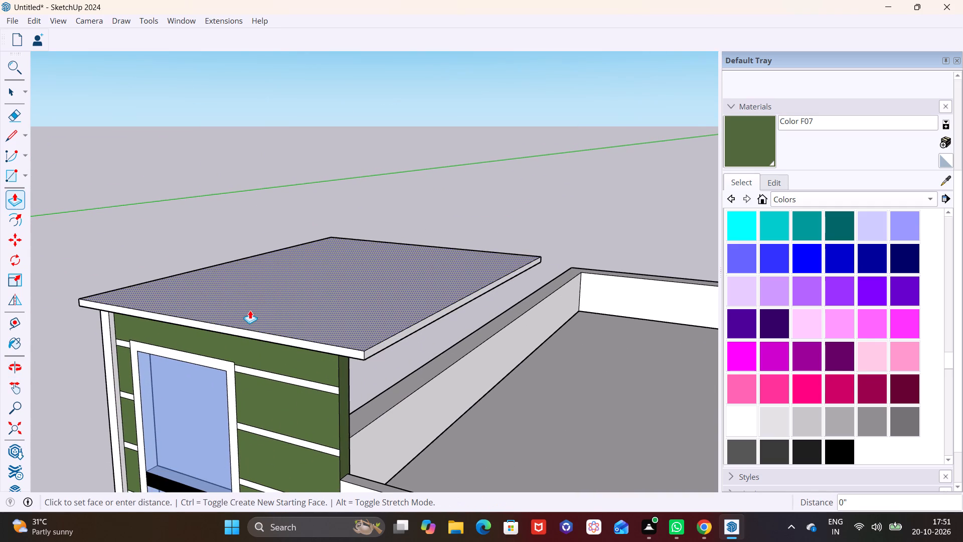
pyautogui.click(248, 304)
pyautogui.click(248, 304)
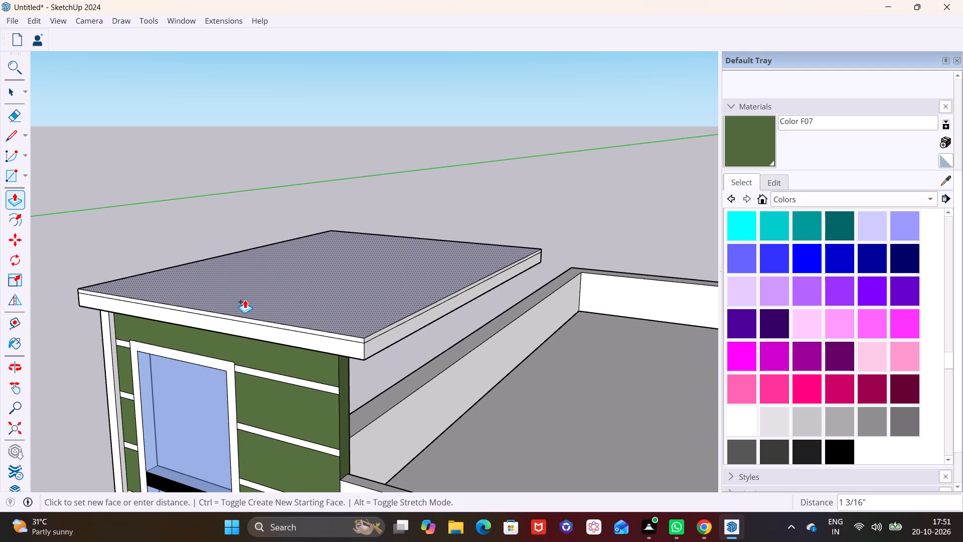
pyautogui.click(244, 300)
# Push/Pull the slab's lower front band and the thin band above it outward about 4 5/16" each.
pyautogui.scroll(3, 268, 334)
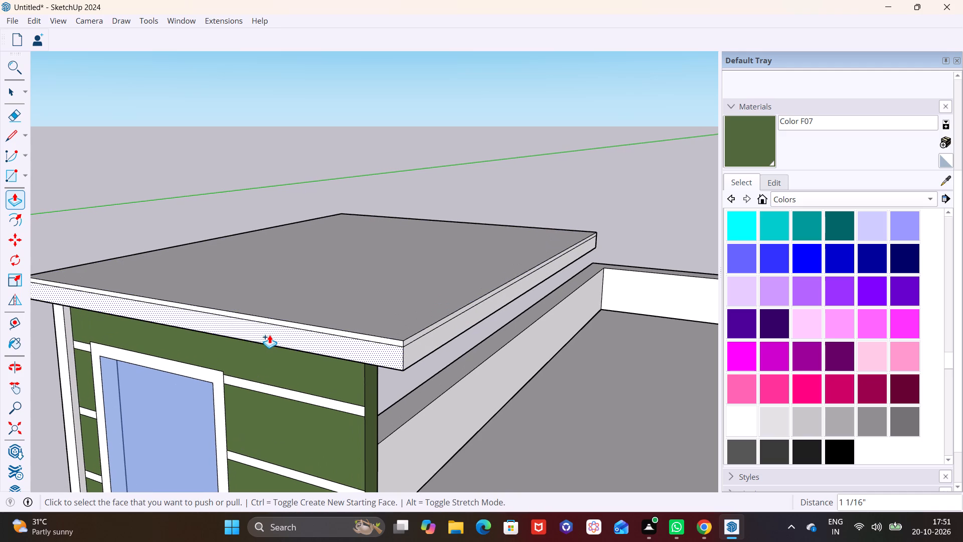
pyautogui.keyDown('shift'); pyautogui.moveTo(260, 332); pyautogui.dragTo(230, 276, button='middle'); pyautogui.keyUp('shift')
pyautogui.scroll(2, 251, 311)
pyautogui.keyDown('shift'); pyautogui.moveTo(251, 254); pyautogui.dragTo(291, 256, button='middle'); pyautogui.keyUp('shift')
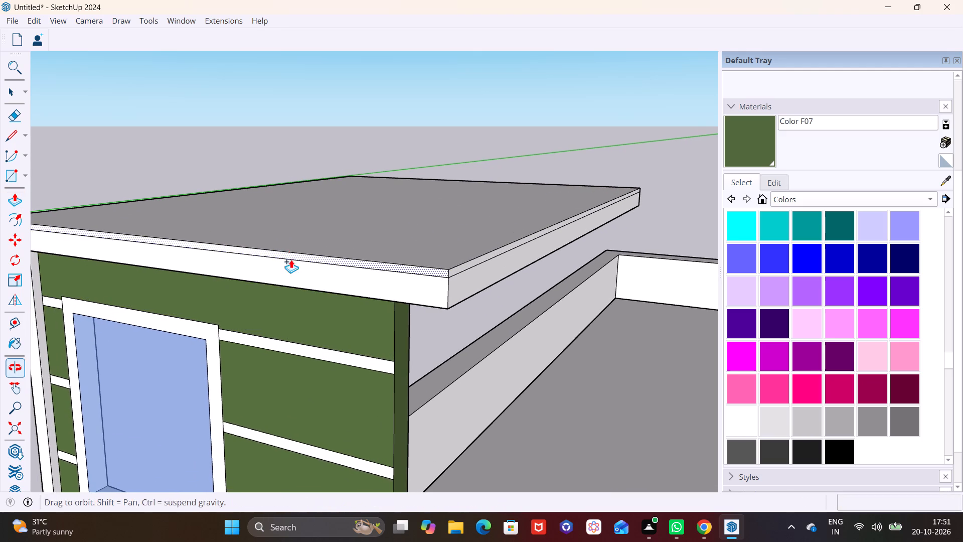
pyautogui.click(279, 272)
pyautogui.click(262, 282)
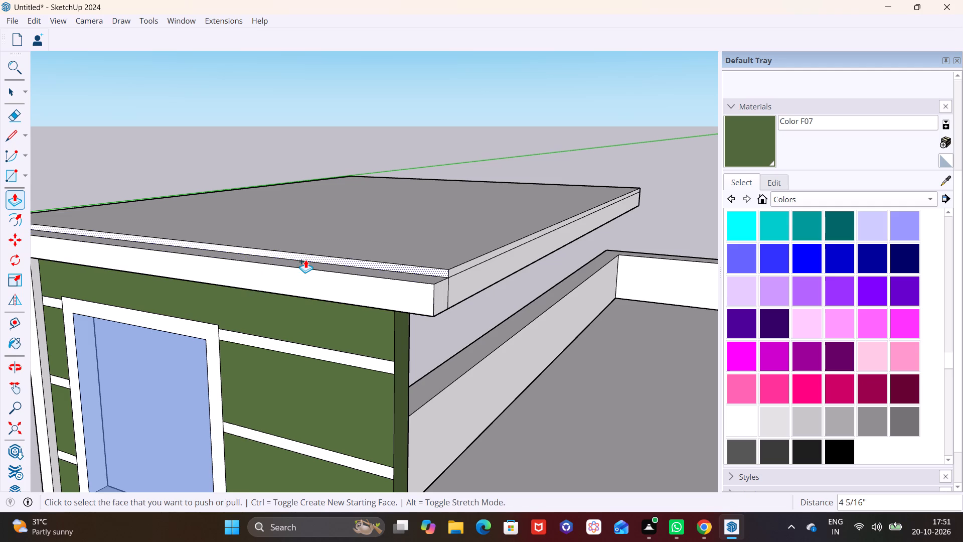
pyautogui.click(310, 255)
pyautogui.click(298, 265)
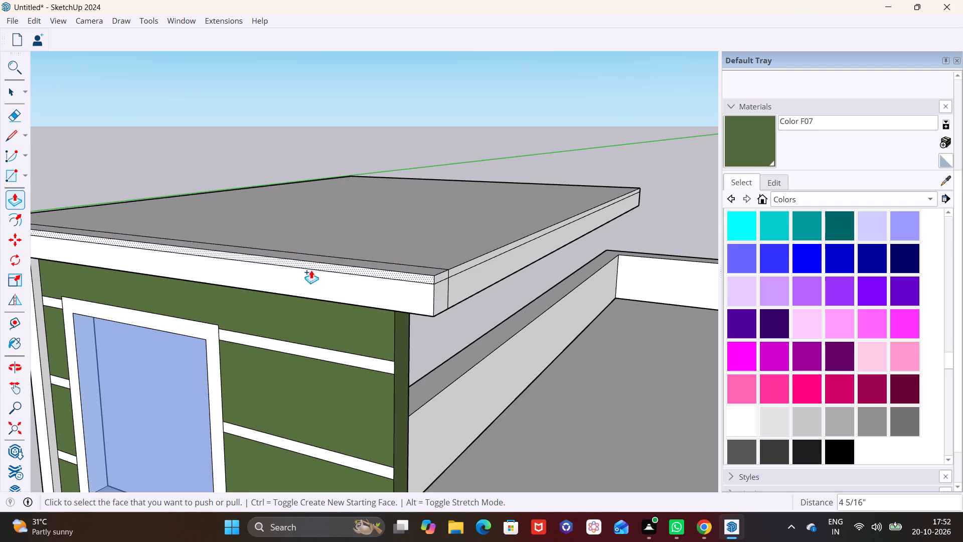
# Push/Pull the slab's roof-side lower band outward about 2 15/16" and extend the corner and upper strips to match.
pyautogui.click(469, 285)
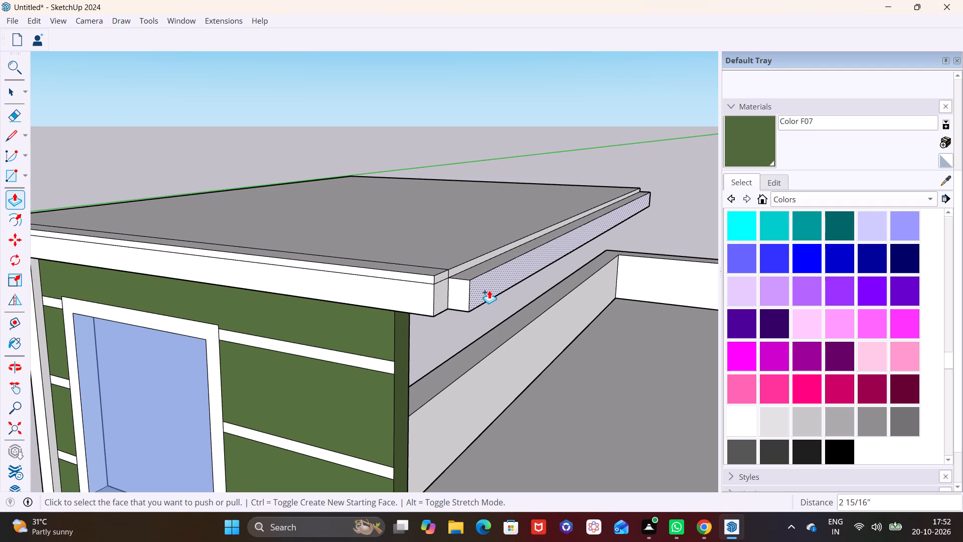
pyautogui.click(489, 290)
pyautogui.click(444, 296)
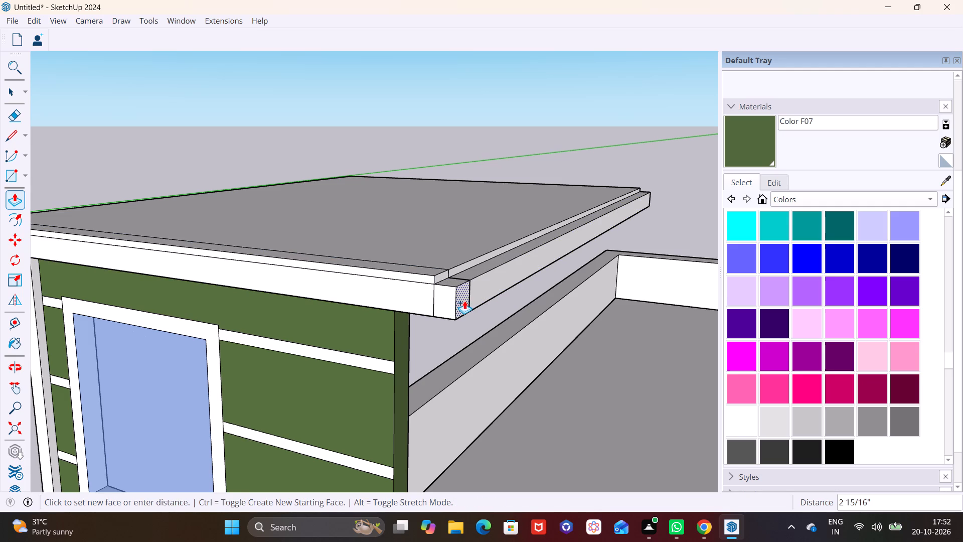
pyautogui.click(465, 301)
pyautogui.doubleClick(447, 275)
pyautogui.doubleClick(465, 265)
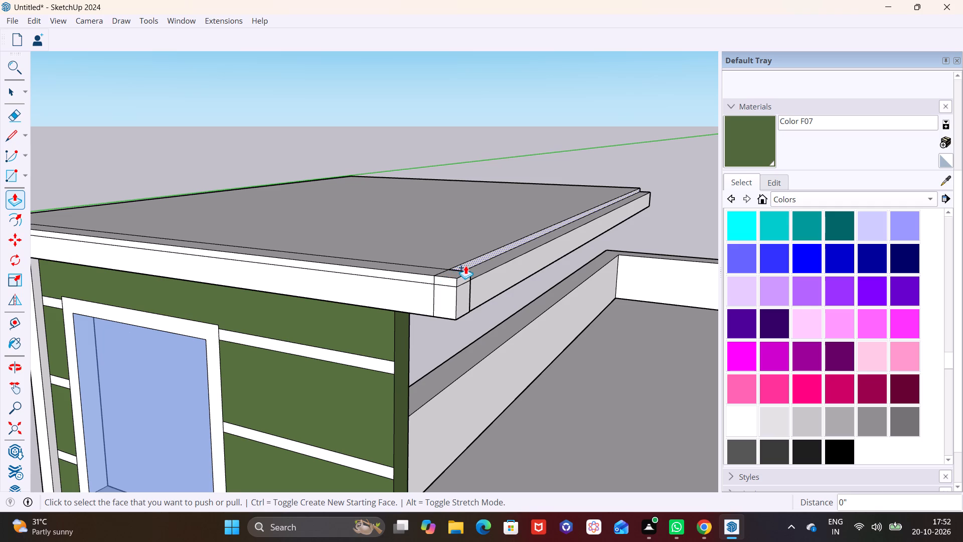
# Repeat the Push/Pull on the slab's lower and upper front bands and fill the roof-side corner notch by about 3".
pyautogui.scroll(-5, 411, 285)
pyautogui.moveTo(356, 322); pyautogui.dragTo(356, 216, button='middle')
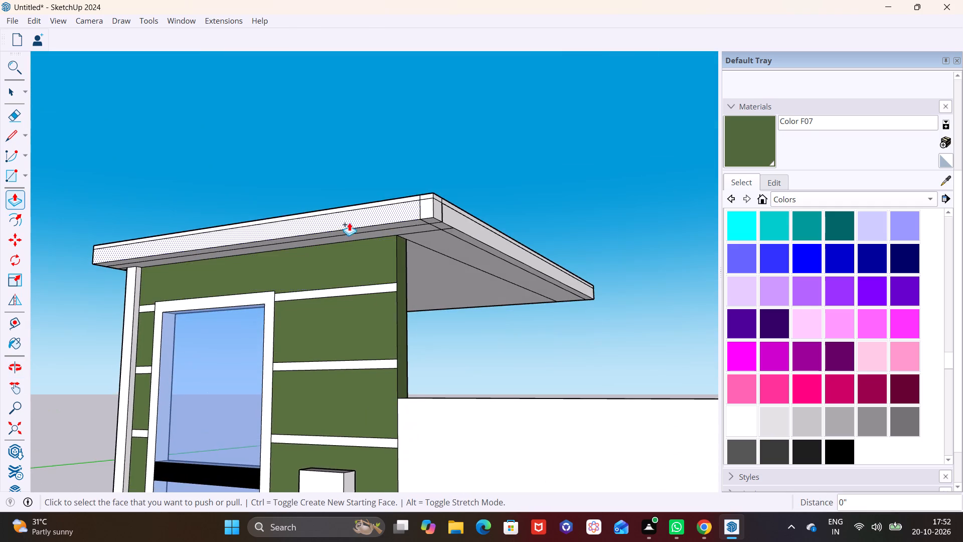
pyautogui.scroll(-2, 346, 226)
pyautogui.moveTo(317, 224); pyautogui.dragTo(187, 295, button='middle')
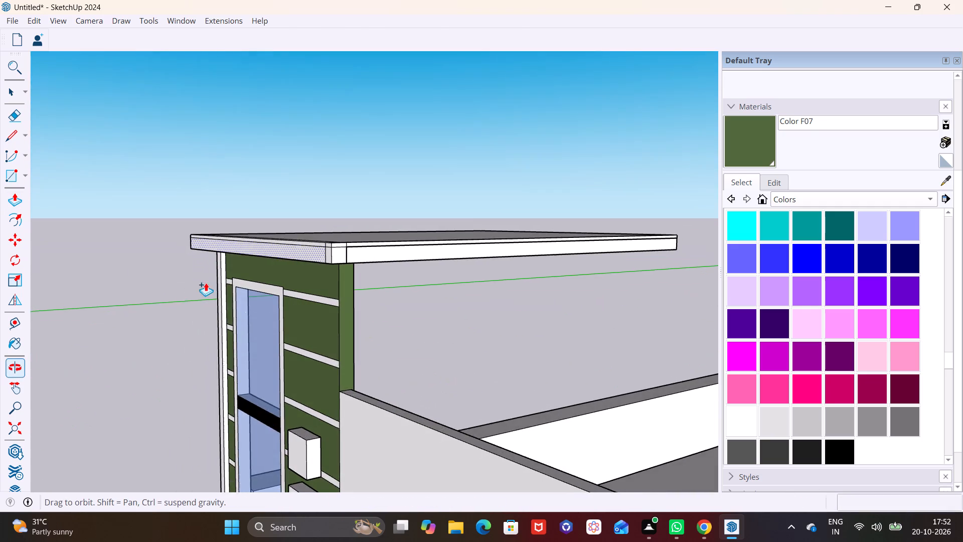
pyautogui.moveTo(233, 255); pyautogui.dragTo(264, 205, button='middle')
pyautogui.scroll(4, 249, 223)
pyautogui.keyDown('shift'); pyautogui.moveTo(262, 218); pyautogui.dragTo(258, 166, button='middle'); pyautogui.keyUp('shift')
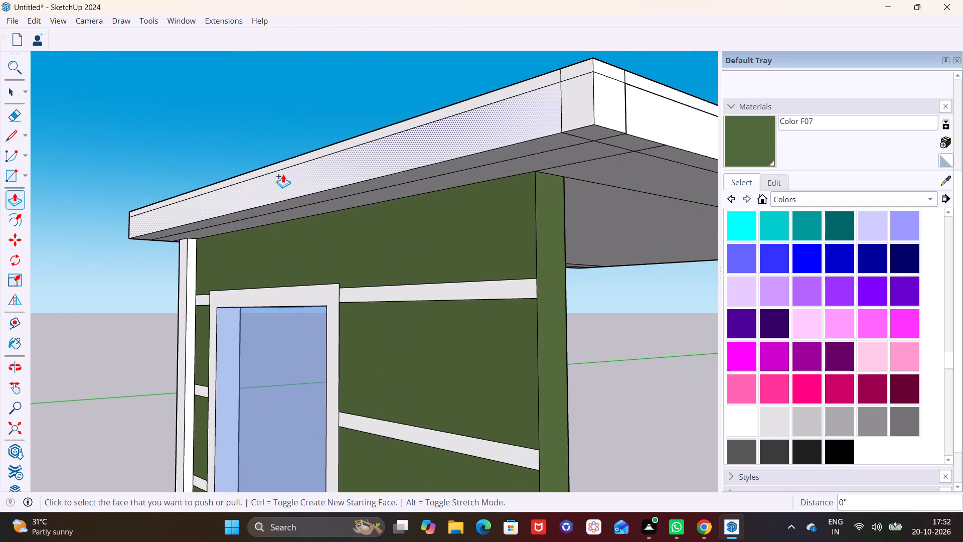
pyautogui.doubleClick(283, 174)
pyautogui.doubleClick(572, 112)
pyautogui.moveTo(551, 110); pyautogui.dragTo(529, 255, button='middle')
pyautogui.doubleClick(516, 107)
pyautogui.doubleClick(597, 125)
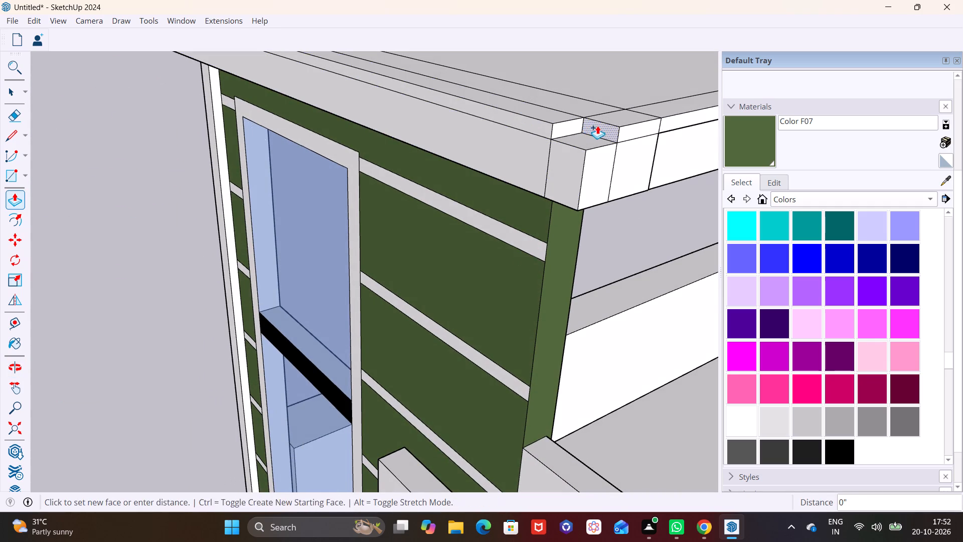
pyautogui.scroll(-6, 479, 160)
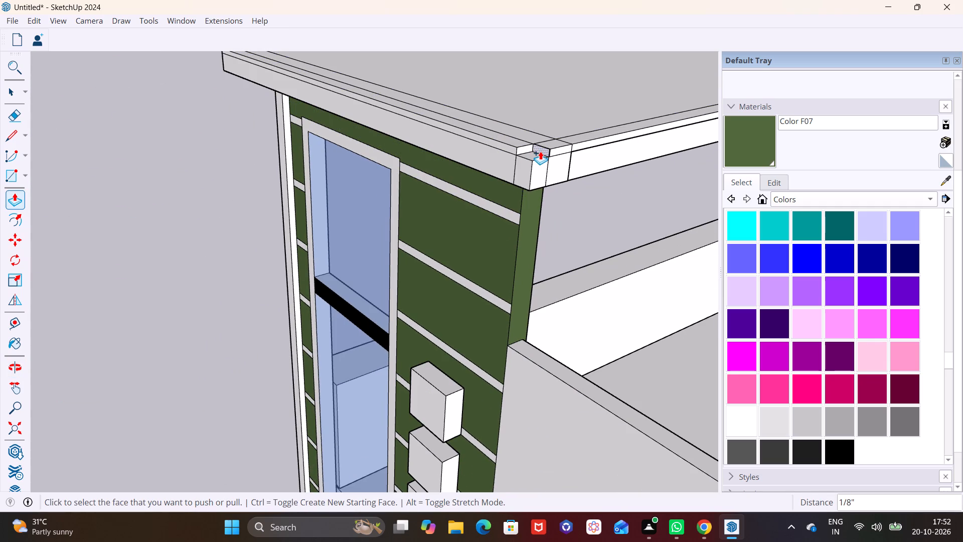
pyautogui.doubleClick(540, 151)
pyautogui.click(541, 147)
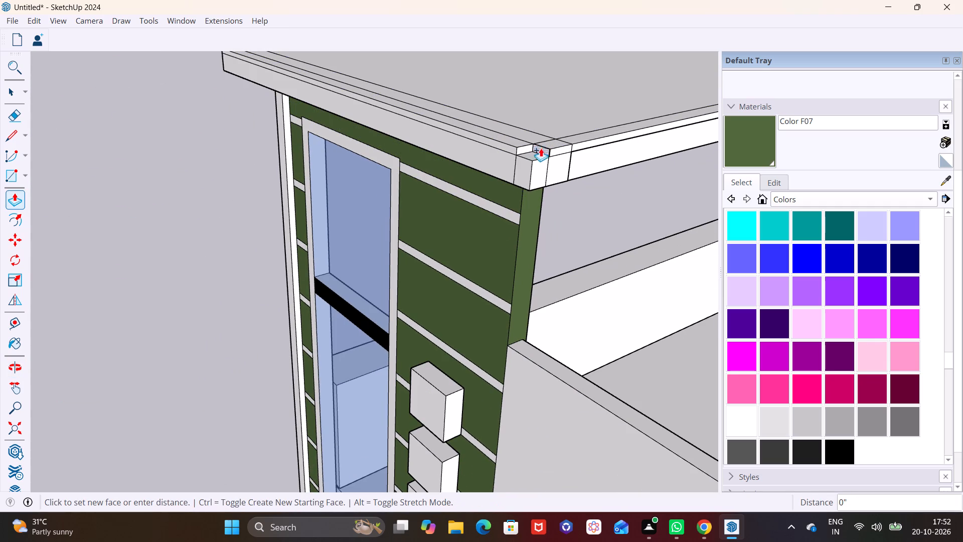
pyautogui.click(521, 163)
# Inspect the cap slab's edges and underside from the roof side and from below.
pyautogui.moveTo(480, 158); pyautogui.dragTo(213, 292, button='middle')
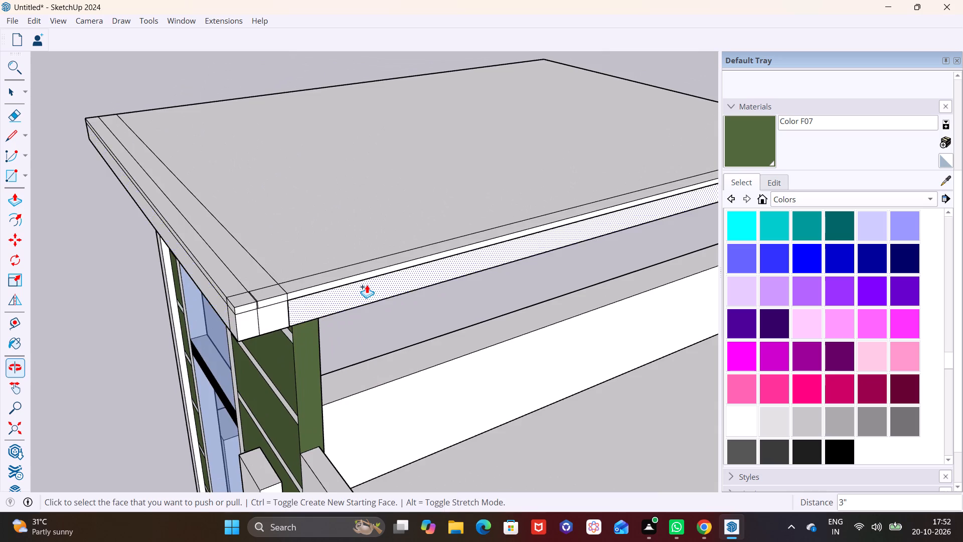
pyautogui.moveTo(367, 285); pyautogui.dragTo(379, 157, button='middle')
pyautogui.scroll(-3, 379, 161)
pyautogui.moveTo(441, 195); pyautogui.dragTo(167, 204, button='middle')
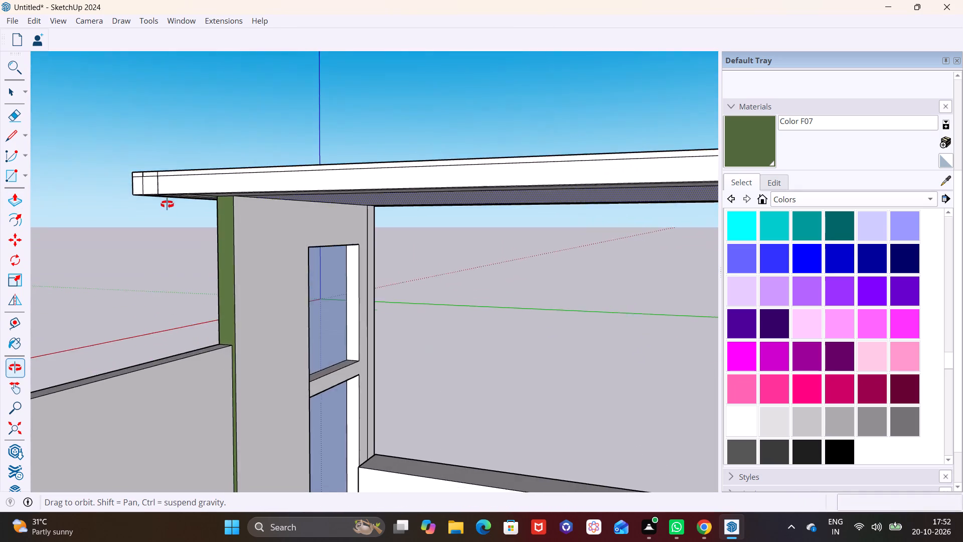
pyautogui.moveTo(167, 204); pyautogui.dragTo(277, 203, button='middle')
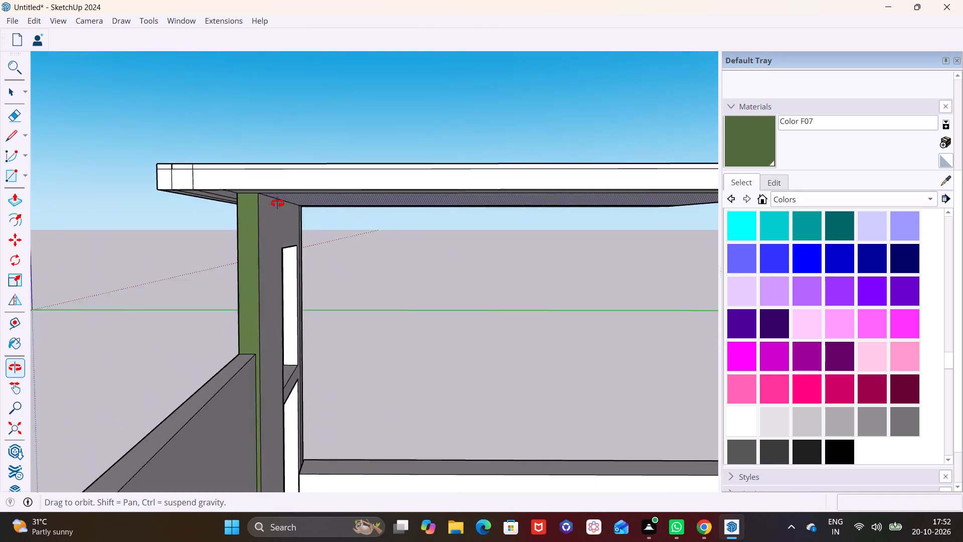
pyautogui.moveTo(277, 203); pyautogui.dragTo(4, 110, button='middle')
pyautogui.scroll(-4, 193, 172)
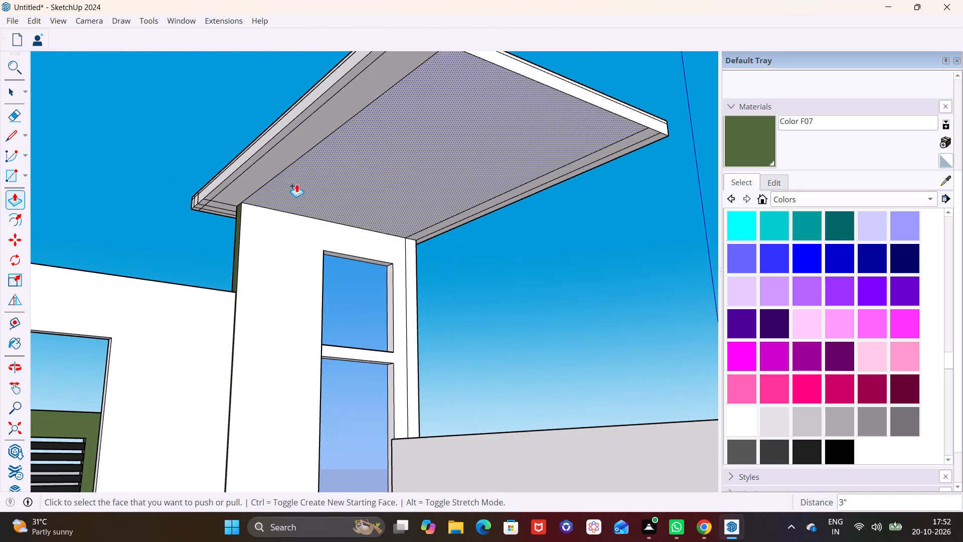
# Push/Pull the strip on the cap slab's underside down 11' 3" to the roof deck to form the tower's roof-side wall.
pyautogui.keyDown('shift'); pyautogui.moveTo(386, 170); pyautogui.dragTo(330, 234, button='middle'); pyautogui.keyUp('shift')
pyautogui.keyDown('shift'); pyautogui.scroll(-1, 330, 234); pyautogui.keyUp('shift')
pyautogui.click(301, 172)
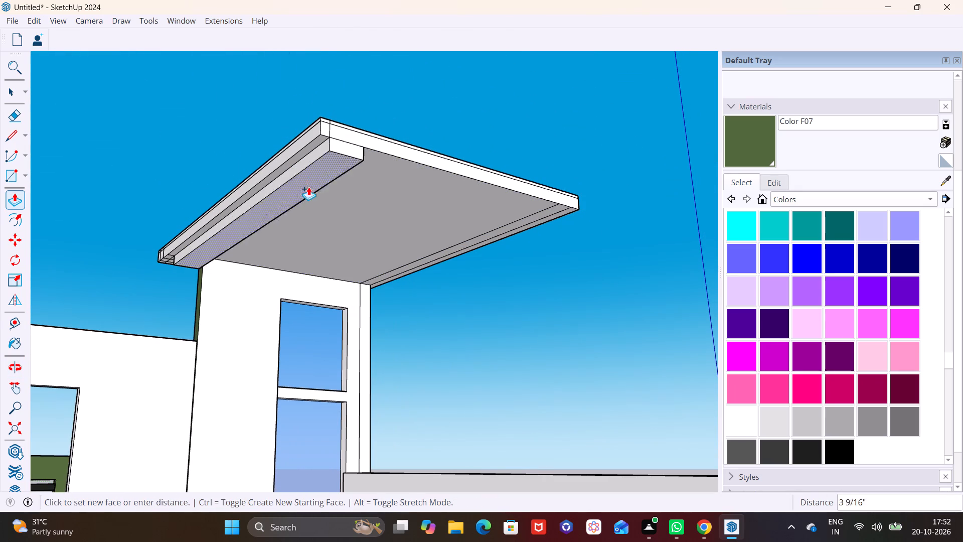
pyautogui.scroll(-6, 324, 448)
pyautogui.keyDown('shift'); pyautogui.moveTo(327, 439); pyautogui.dragTo(328, 421, button='middle'); pyautogui.keyUp('shift')
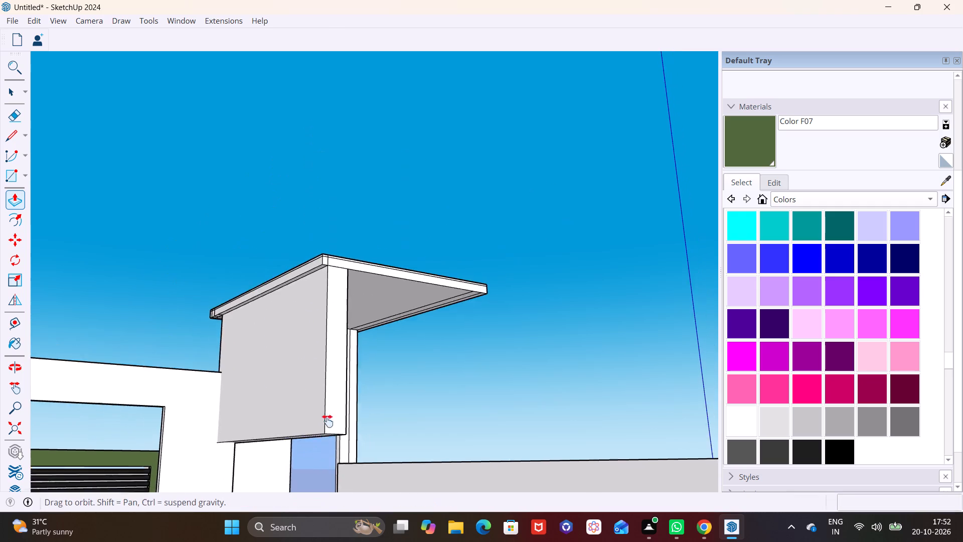
pyautogui.keyDown('shift'); pyautogui.moveTo(328, 421); pyautogui.dragTo(354, 330, button='middle'); pyautogui.keyUp('shift')
pyautogui.scroll(-12, 340, 279)
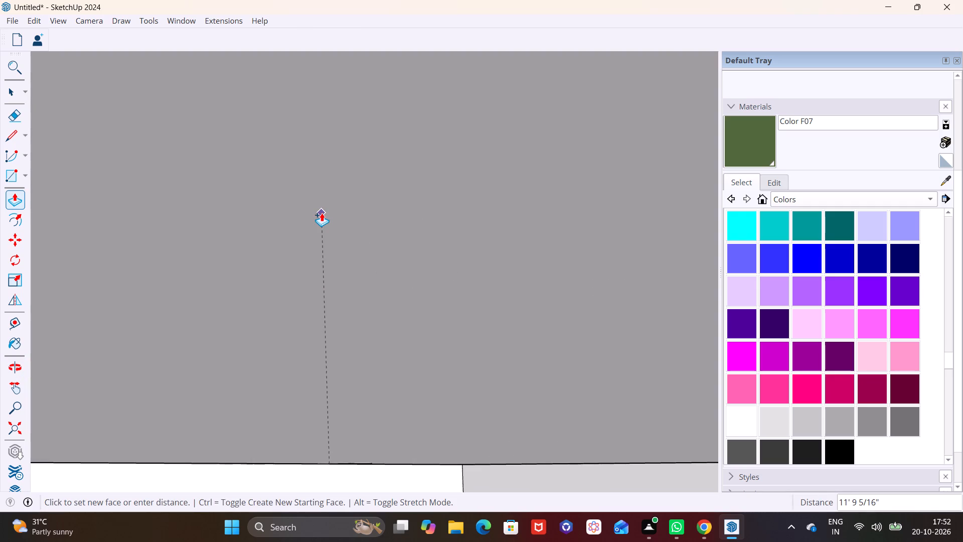
pyautogui.scroll(-20, 322, 213)
pyautogui.scroll(-3, 322, 213)
pyautogui.scroll(1, 312, 199)
pyautogui.scroll(-6, 312, 199)
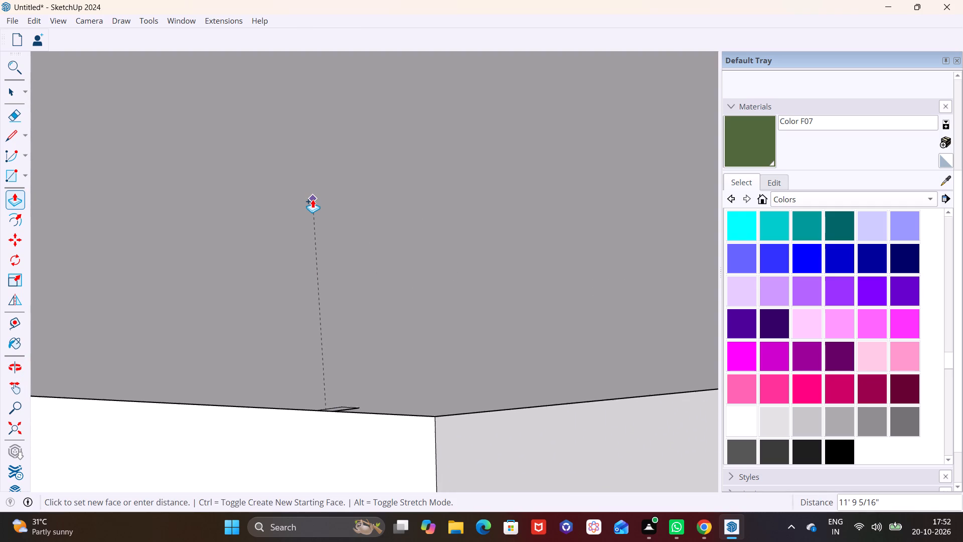
pyautogui.scroll(-20, 312, 199)
pyautogui.scroll(-18, 312, 199)
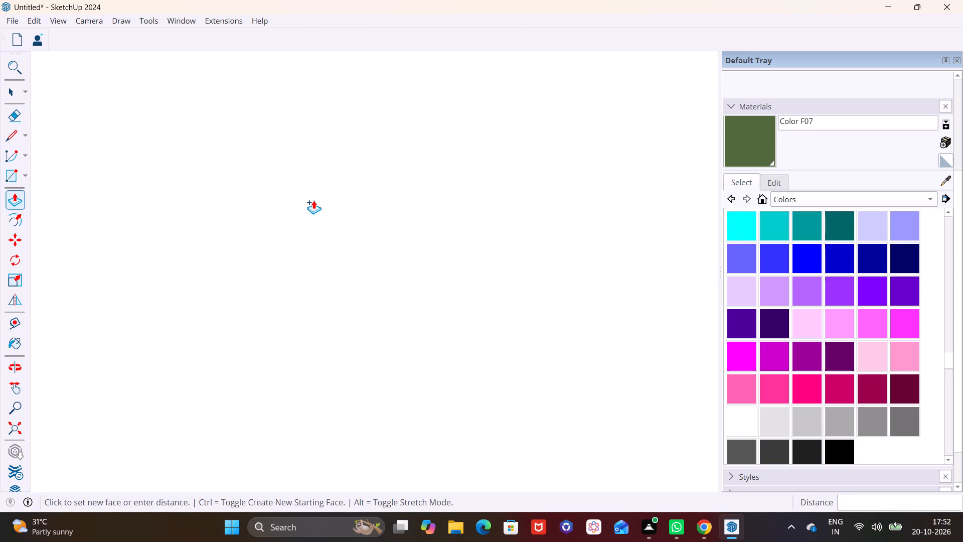
pyautogui.scroll(-10, 313, 200)
pyautogui.scroll(2, 313, 200)
pyautogui.scroll(-20, 313, 200)
pyautogui.scroll(-6, 313, 200)
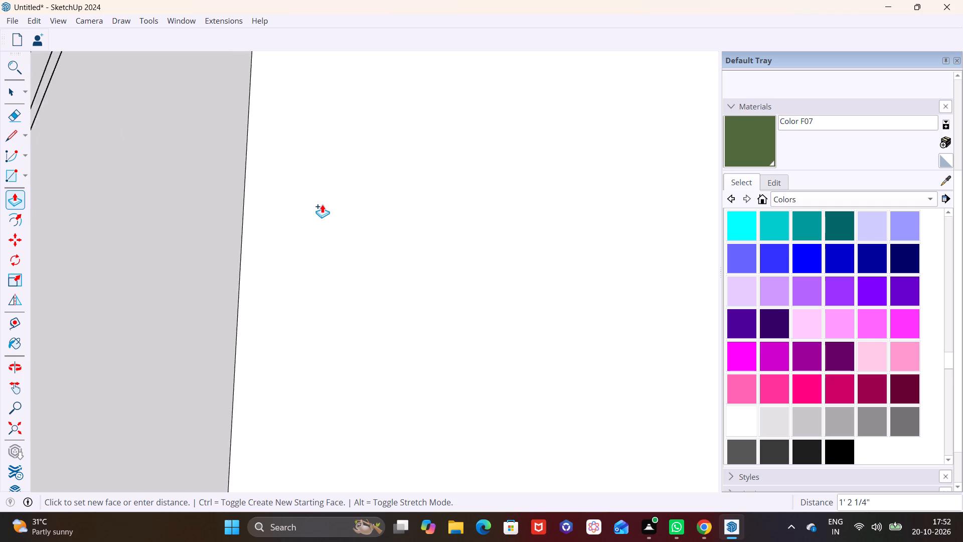
pyautogui.scroll(-20, 322, 204)
pyautogui.moveTo(329, 194); pyautogui.dragTo(340, 268, button='middle')
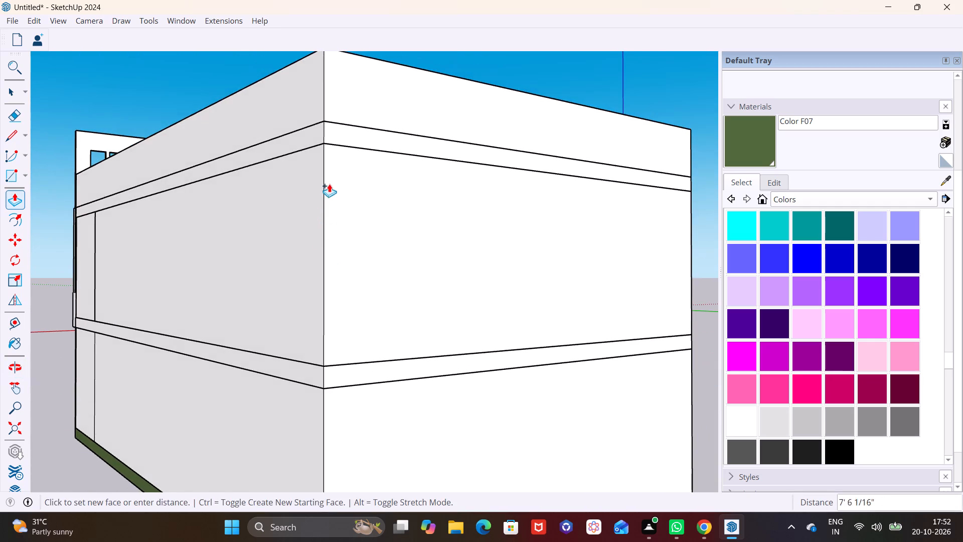
pyautogui.moveTo(329, 184); pyautogui.dragTo(367, 369, button='middle')
pyautogui.moveTo(344, 226); pyautogui.dragTo(351, 312, button='middle')
pyautogui.click(332, 306)
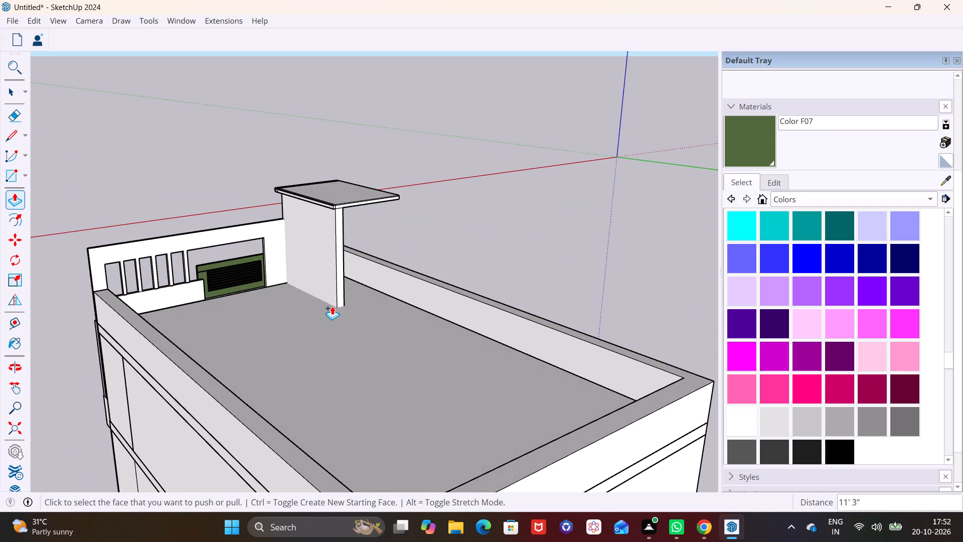
pyautogui.press('space')
# Push/Pull the cap slab's roof-side lower edge band outward about 1' 1 15/16" to overhang the new side wall.
pyautogui.moveTo(258, 344); pyautogui.dragTo(742, 317, button='middle')
pyautogui.moveTo(607, 314); pyautogui.dragTo(674, 241, button='middle')
pyautogui.scroll(5, 462, 263)
pyautogui.moveTo(419, 287); pyautogui.dragTo(593, 321, button='middle')
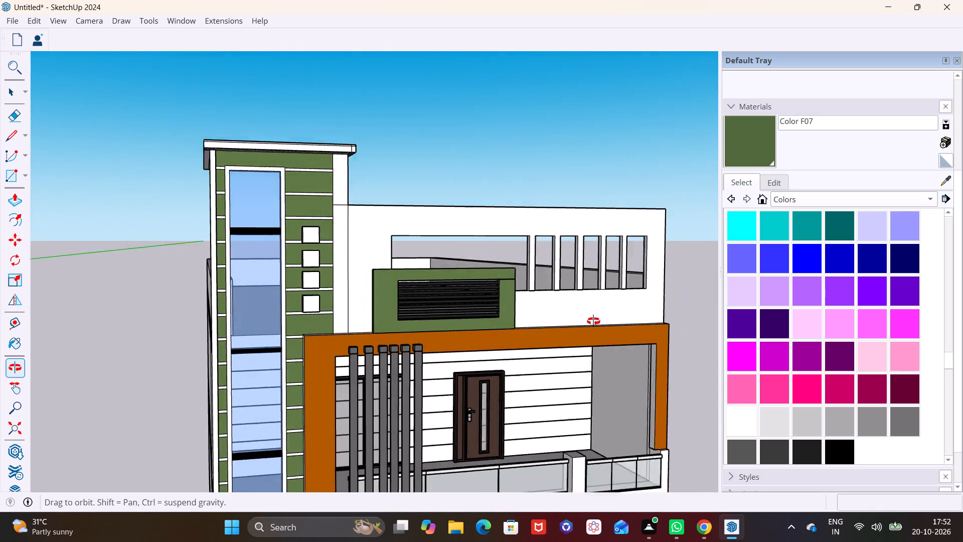
pyautogui.moveTo(593, 321); pyautogui.dragTo(403, 348, button='middle')
pyautogui.keyDown('shift'); pyautogui.moveTo(463, 330); pyautogui.dragTo(414, 322, button='middle'); pyautogui.keyUp('shift')
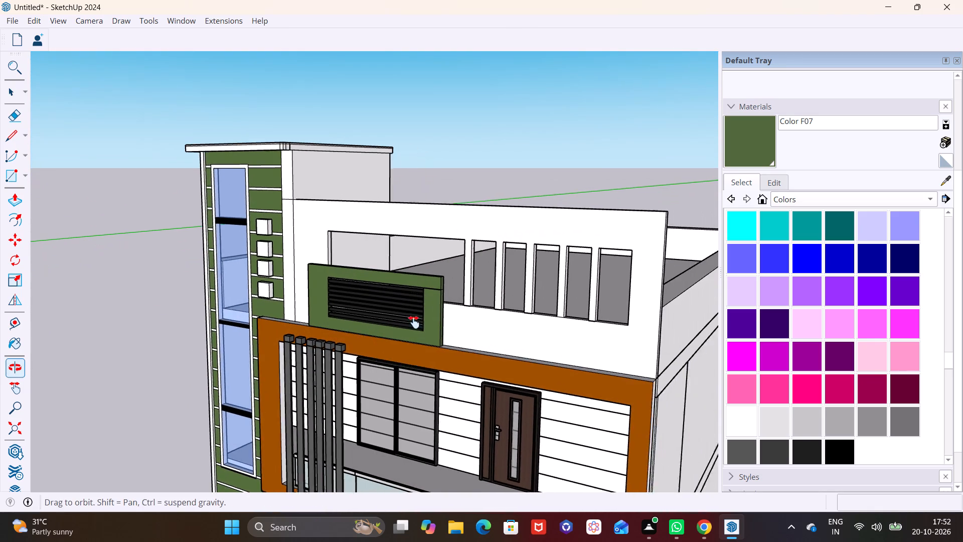
pyautogui.keyDown('shift'); pyautogui.moveTo(414, 322); pyautogui.dragTo(364, 322, button='middle'); pyautogui.keyUp('shift')
pyautogui.scroll(1, 281, 142)
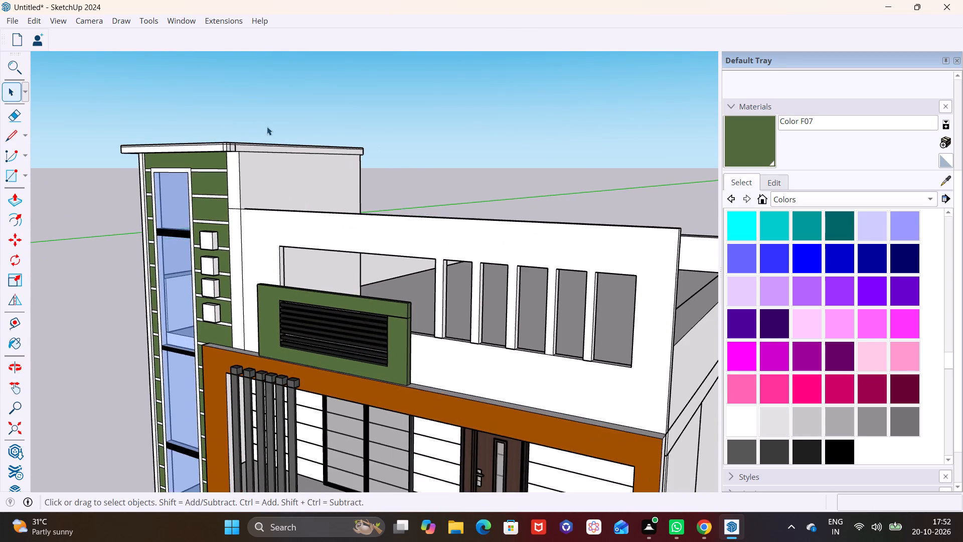
pyautogui.scroll(3, 267, 126)
pyautogui.moveTo(256, 173); pyautogui.dragTo(321, 116, button='middle')
pyautogui.scroll(8, 275, 153)
pyautogui.keyDown('shift'); pyautogui.moveTo(311, 169); pyautogui.dragTo(309, 209, button='middle'); pyautogui.keyUp('shift')
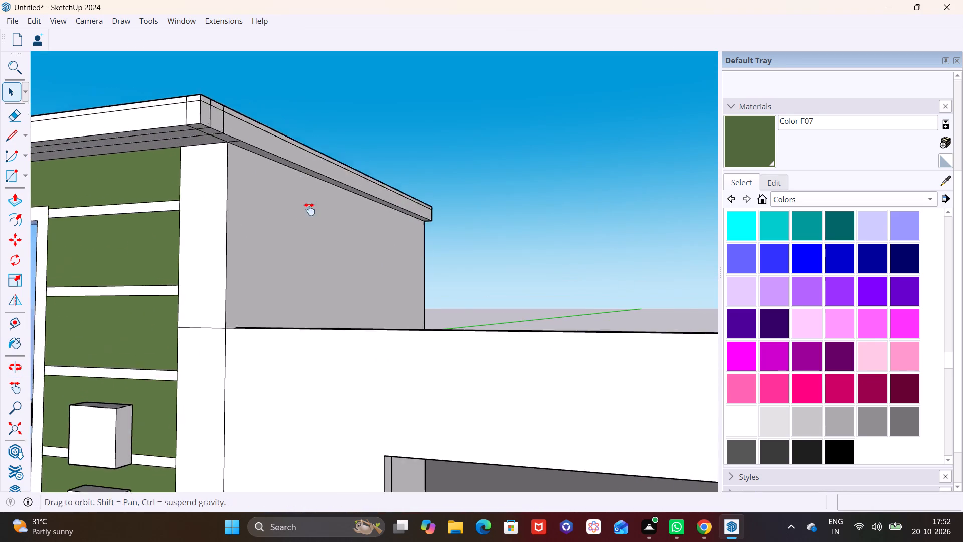
pyautogui.keyDown('shift'); pyautogui.moveTo(309, 209); pyautogui.dragTo(315, 247, button='middle'); pyautogui.keyUp('shift')
pyautogui.scroll(2, 294, 223)
pyautogui.moveTo(294, 222); pyautogui.dragTo(280, 206, button='middle')
pyautogui.click(274, 212)
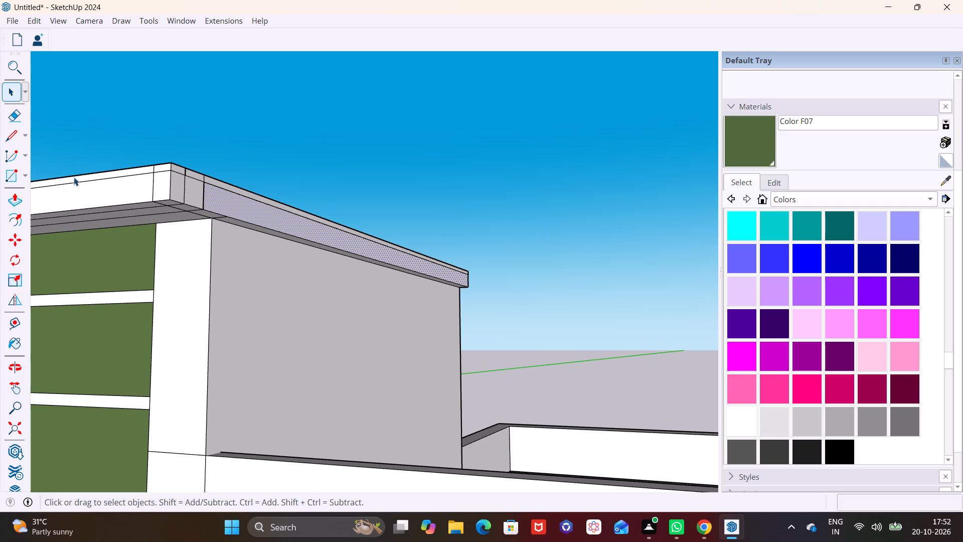
pyautogui.click(13, 195)
pyautogui.click(249, 209)
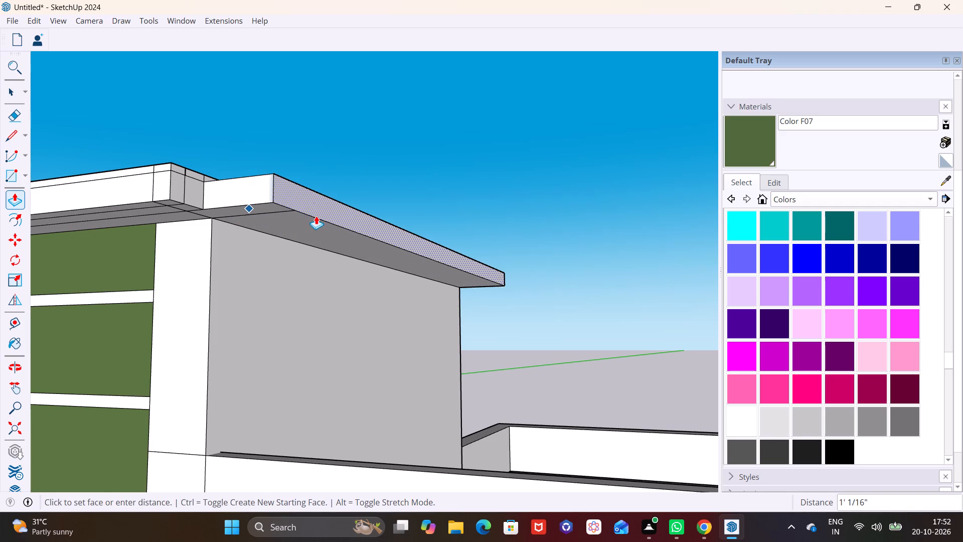
pyautogui.click(327, 216)
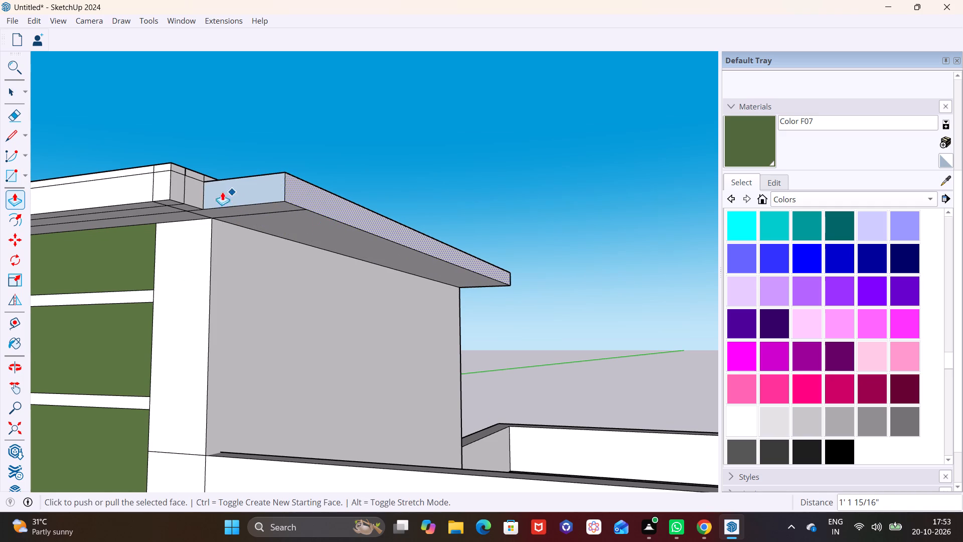
# Push/Pull the two small faces at the slab's front roof-side corner outward to match the lower band's new overhang.
pyautogui.click(12, 96)
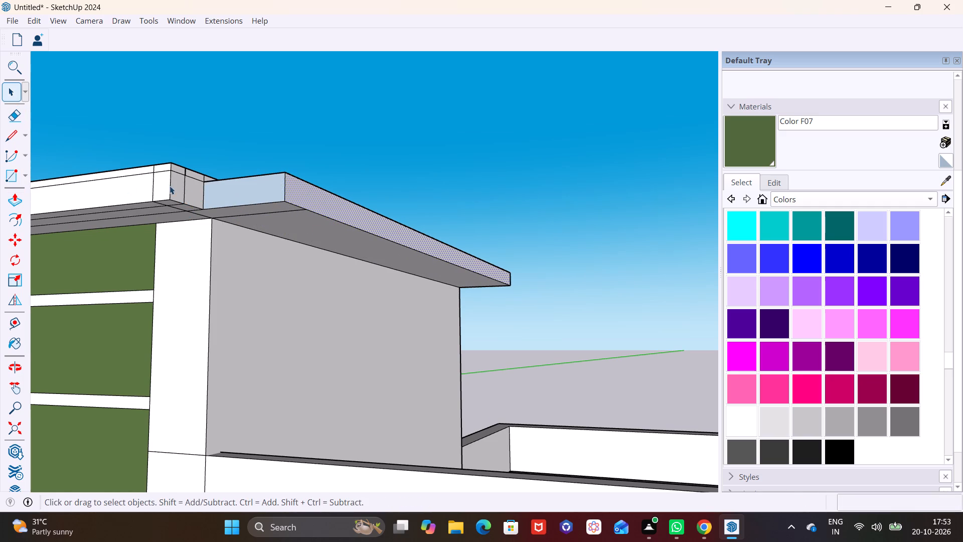
pyautogui.click(195, 193)
pyautogui.click(17, 198)
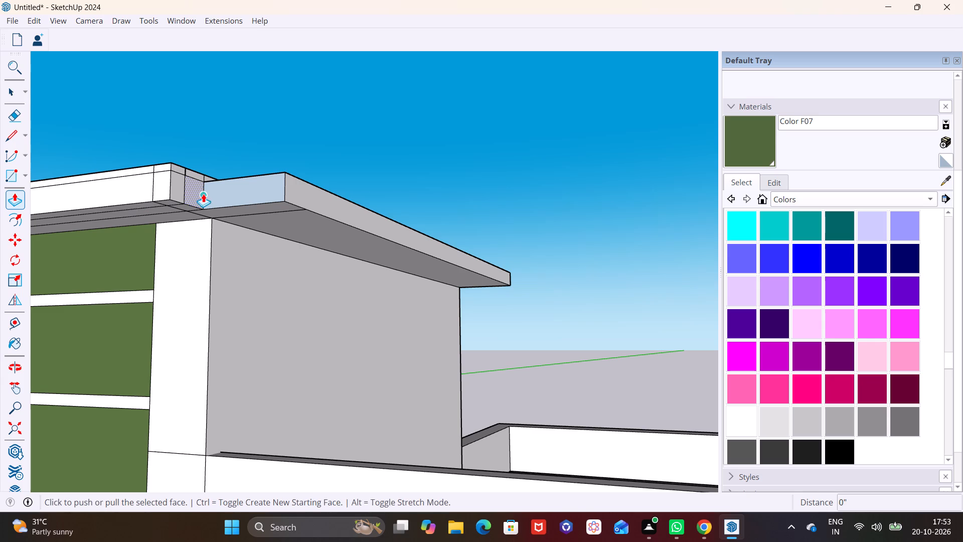
pyautogui.doubleClick(196, 194)
pyautogui.click(15, 97)
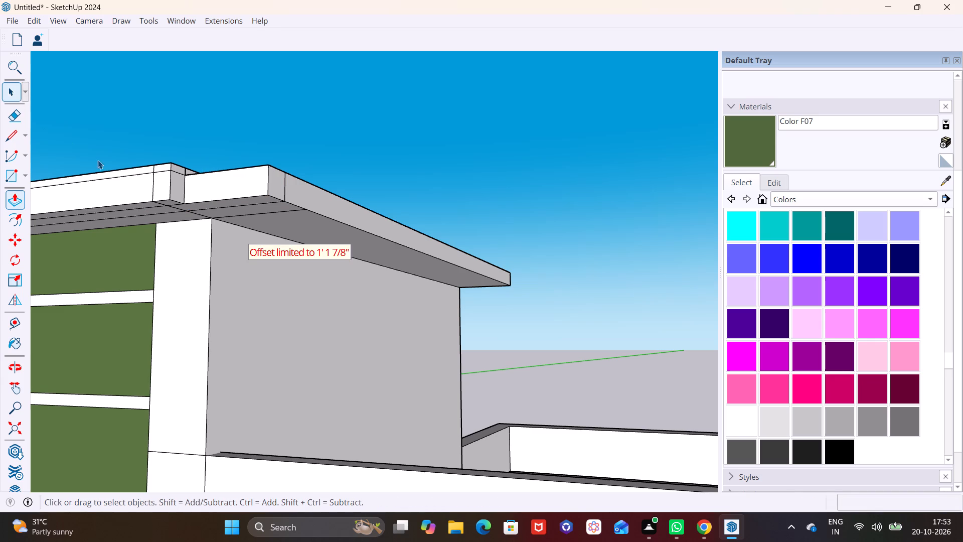
pyautogui.click(178, 191)
pyautogui.click(14, 204)
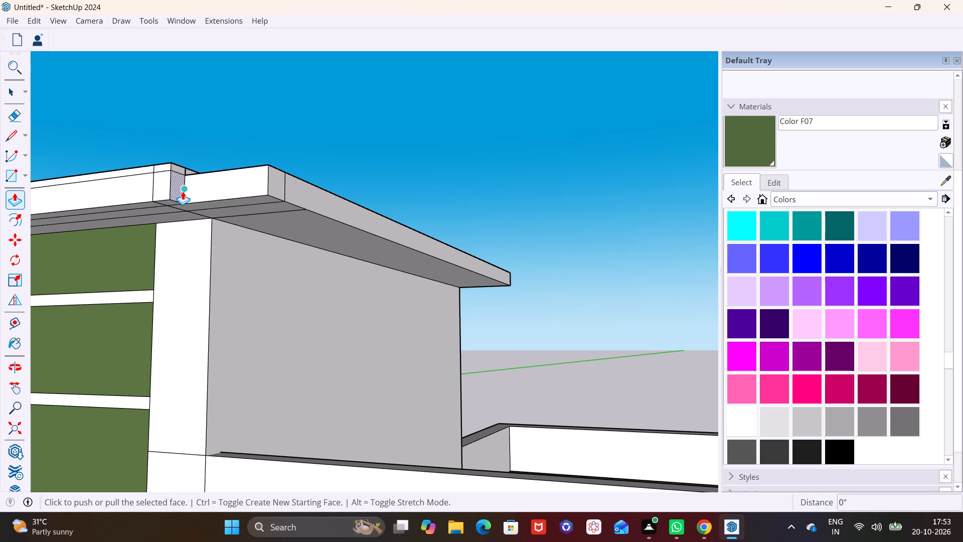
pyautogui.doubleClick(182, 191)
# Extend the slab's thin upper band on the roof side and its two corner pieces outward to match the lower band.
pyautogui.moveTo(274, 187); pyautogui.dragTo(223, 324, button='middle')
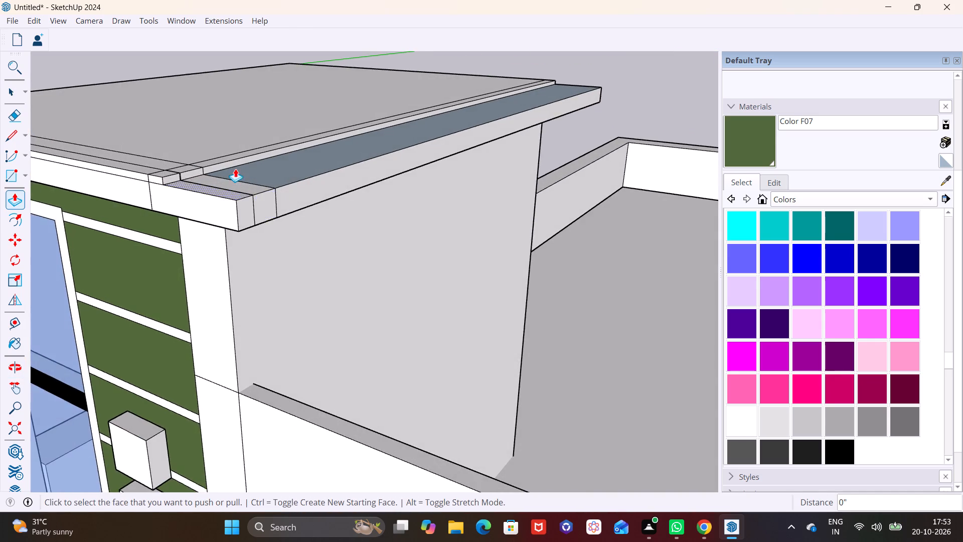
pyautogui.scroll(2, 235, 169)
pyautogui.scroll(2, 183, 173)
pyautogui.doubleClick(183, 173)
pyautogui.doubleClick(237, 157)
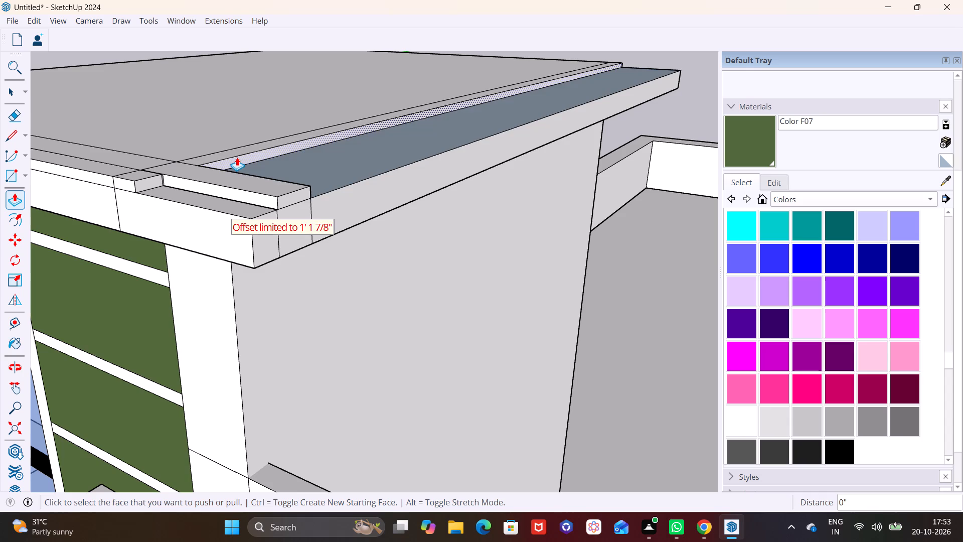
pyautogui.doubleClick(149, 179)
pyautogui.scroll(-5, 202, 202)
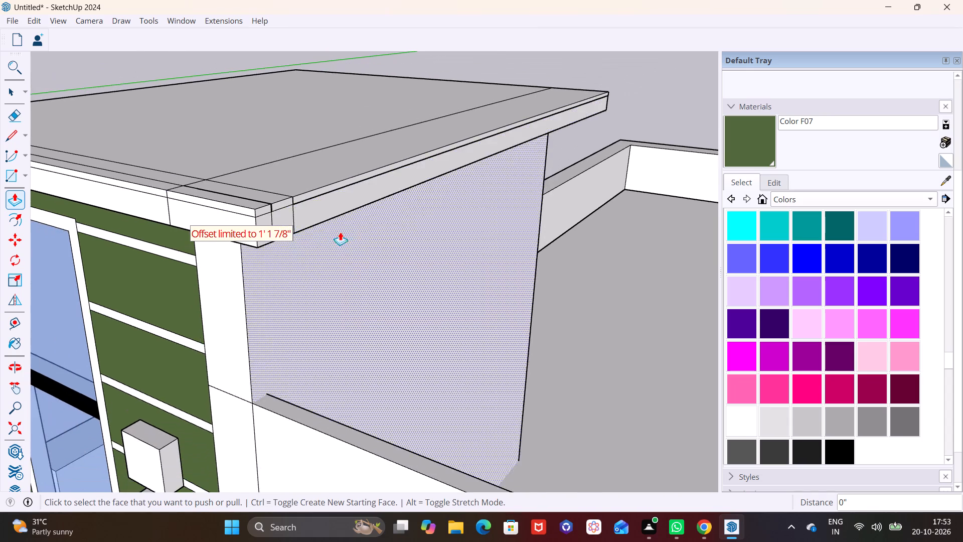
pyautogui.scroll(-1, 391, 235)
pyautogui.moveTo(391, 235); pyautogui.dragTo(411, 159, button='middle')
pyautogui.scroll(-5, 424, 204)
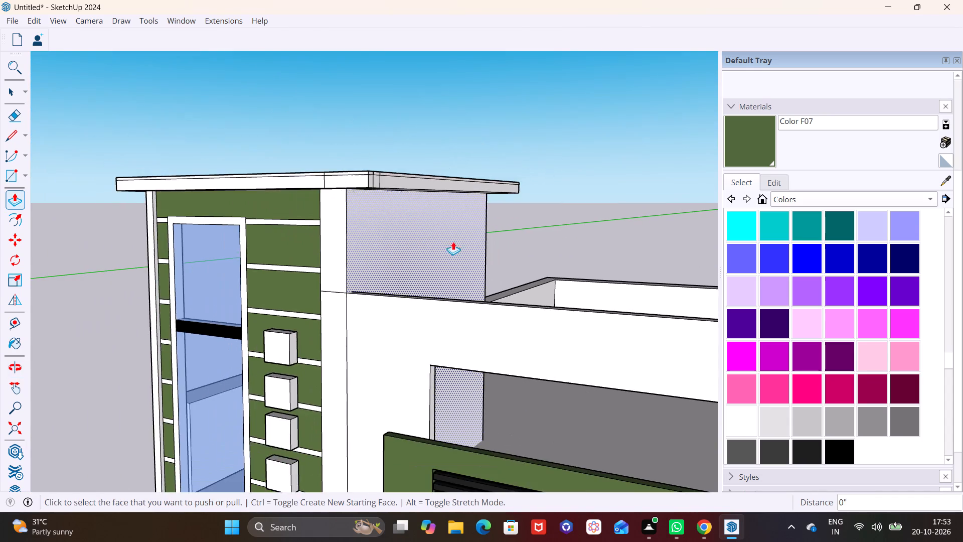
pyautogui.moveTo(455, 239); pyautogui.dragTo(463, 198, button='middle')
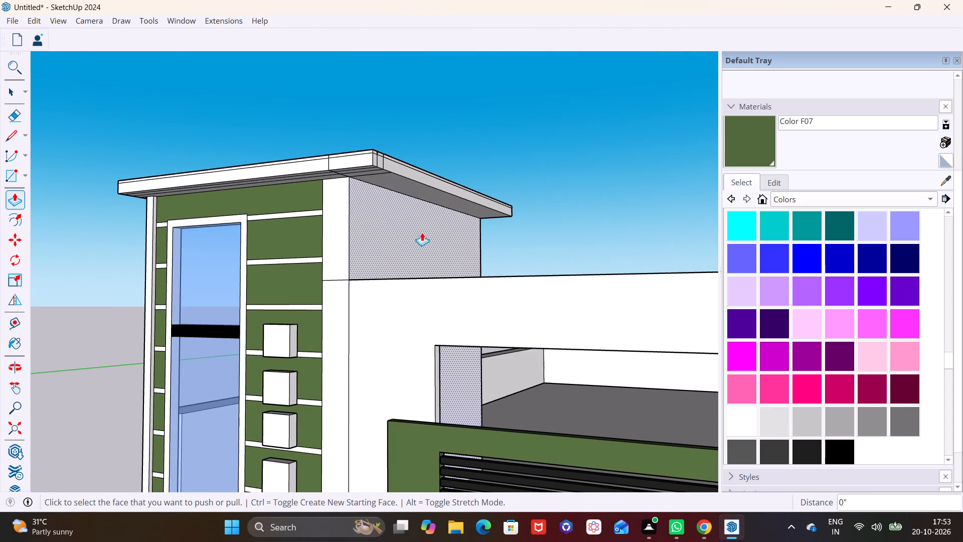
pyautogui.press('space')
# Inspect the extended cap slab from below and above, and its look in the whole front elevation.
pyautogui.moveTo(341, 143); pyautogui.dragTo(370, 76, button='middle')
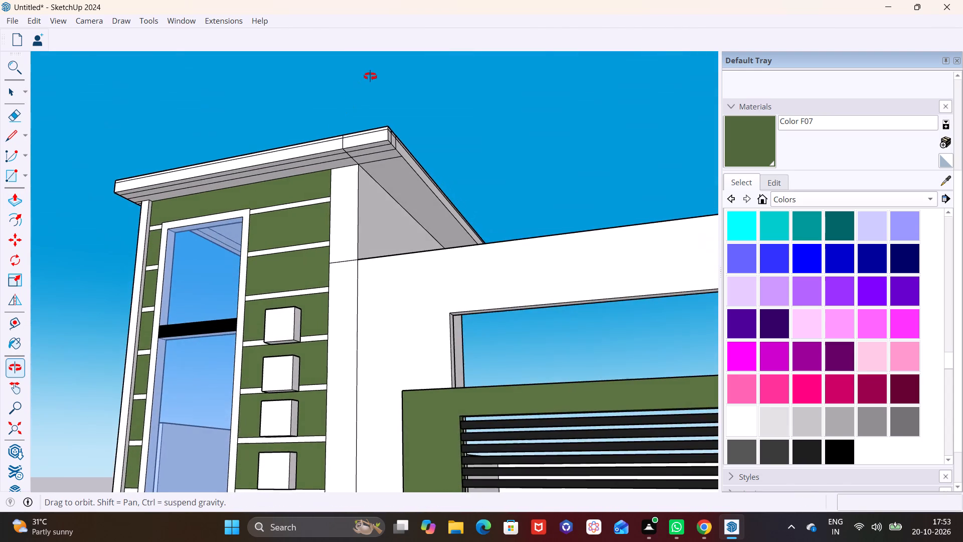
pyautogui.moveTo(370, 76); pyautogui.dragTo(325, 293, button='middle')
pyautogui.scroll(-2, 332, 249)
pyautogui.moveTo(335, 247); pyautogui.dragTo(313, 237, button='middle')
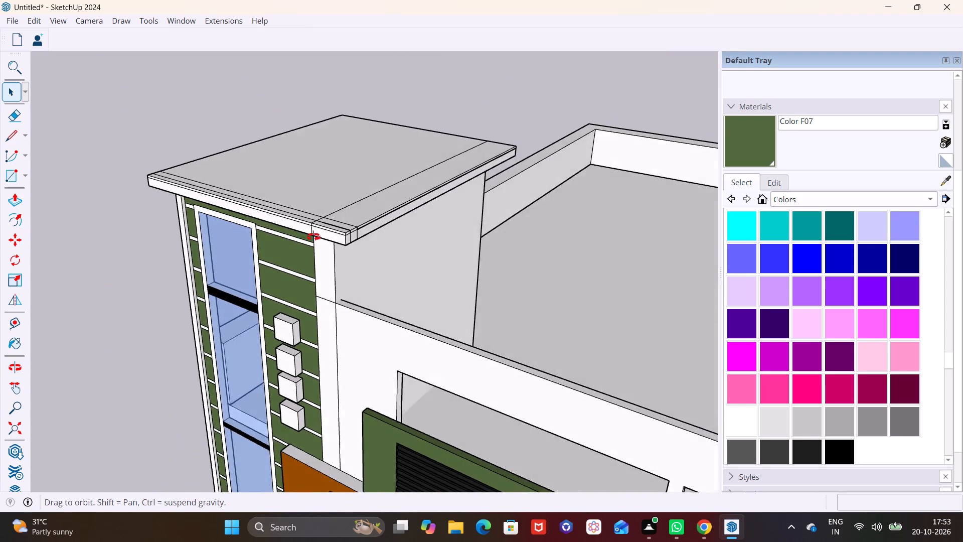
pyautogui.moveTo(313, 237); pyautogui.dragTo(301, 177, button='middle')
pyautogui.scroll(-1, 315, 209)
pyautogui.moveTo(334, 206); pyautogui.dragTo(339, 204, button='middle')
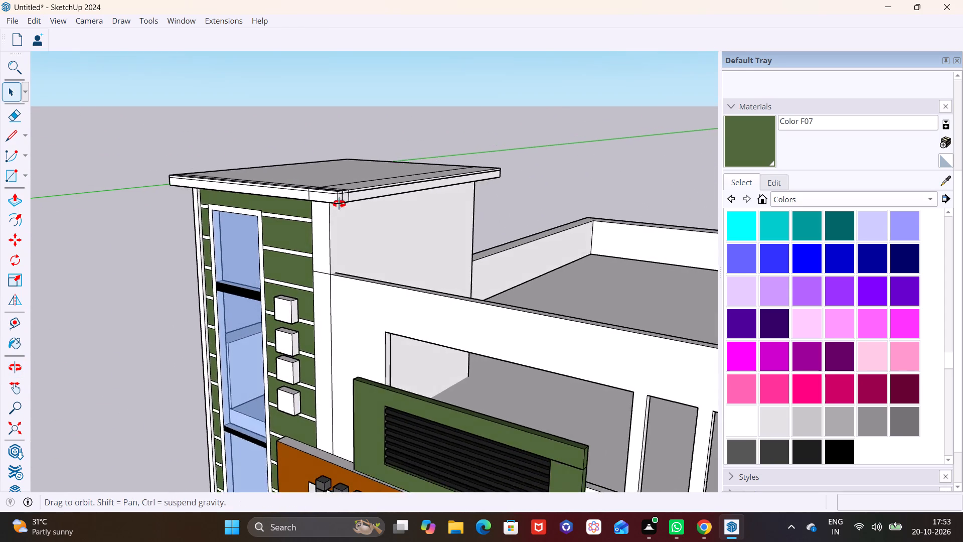
pyautogui.moveTo(339, 204); pyautogui.dragTo(432, 140, button='middle')
pyautogui.scroll(-3, 369, 238)
pyautogui.keyDown('shift'); pyautogui.moveTo(343, 254); pyautogui.dragTo(287, 159, button='middle'); pyautogui.keyUp('shift')
pyautogui.scroll(-3, 350, 207)
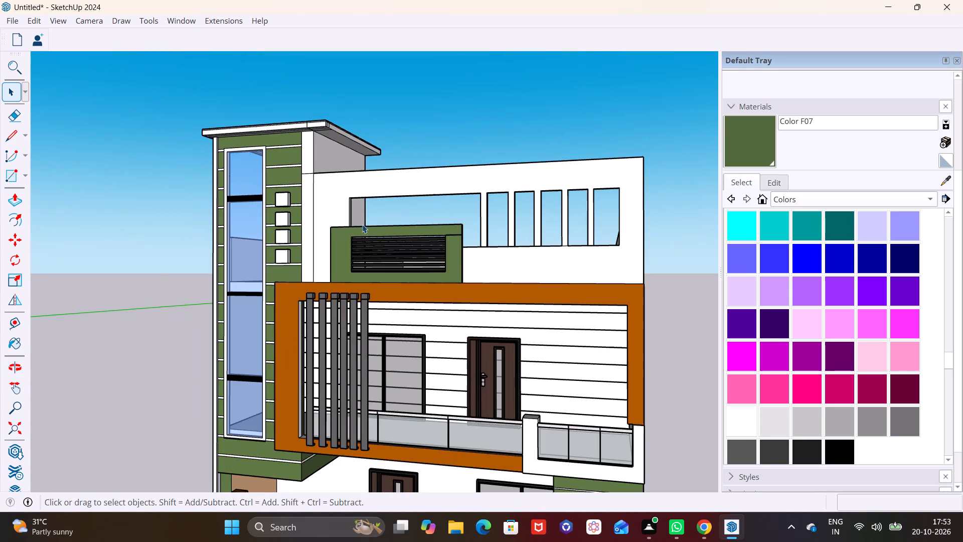
pyautogui.scroll(-2, 370, 232)
pyautogui.keyDown('shift'); pyautogui.moveTo(367, 232); pyautogui.dragTo(330, 218, button='middle'); pyautogui.keyUp('shift')
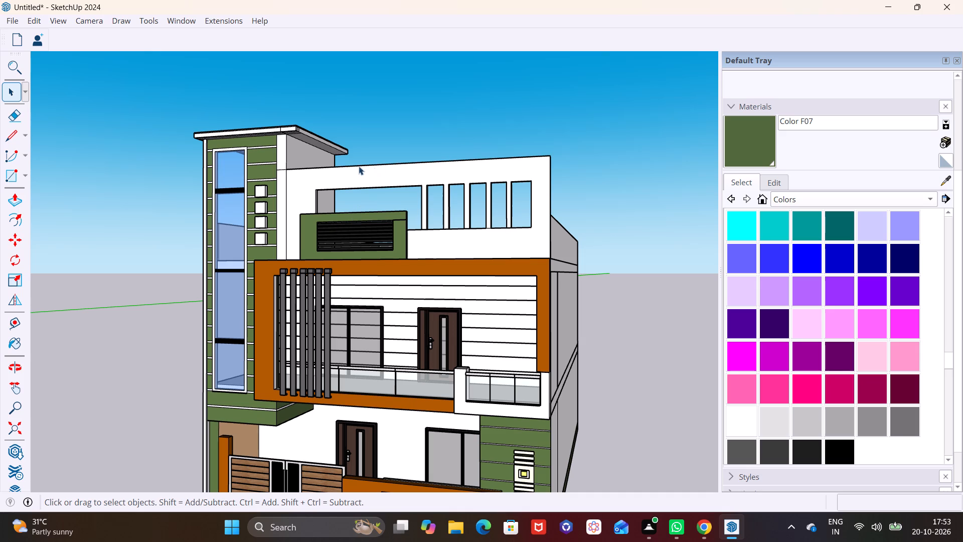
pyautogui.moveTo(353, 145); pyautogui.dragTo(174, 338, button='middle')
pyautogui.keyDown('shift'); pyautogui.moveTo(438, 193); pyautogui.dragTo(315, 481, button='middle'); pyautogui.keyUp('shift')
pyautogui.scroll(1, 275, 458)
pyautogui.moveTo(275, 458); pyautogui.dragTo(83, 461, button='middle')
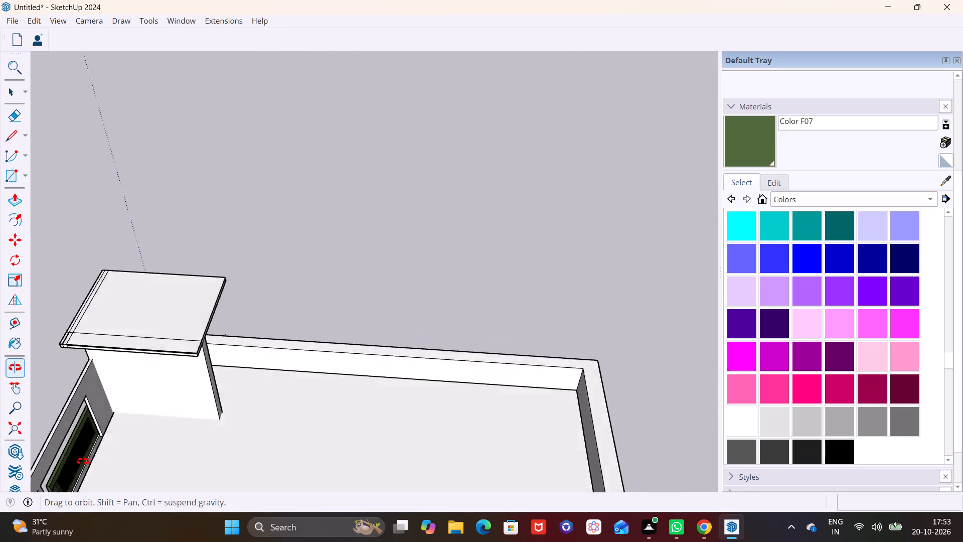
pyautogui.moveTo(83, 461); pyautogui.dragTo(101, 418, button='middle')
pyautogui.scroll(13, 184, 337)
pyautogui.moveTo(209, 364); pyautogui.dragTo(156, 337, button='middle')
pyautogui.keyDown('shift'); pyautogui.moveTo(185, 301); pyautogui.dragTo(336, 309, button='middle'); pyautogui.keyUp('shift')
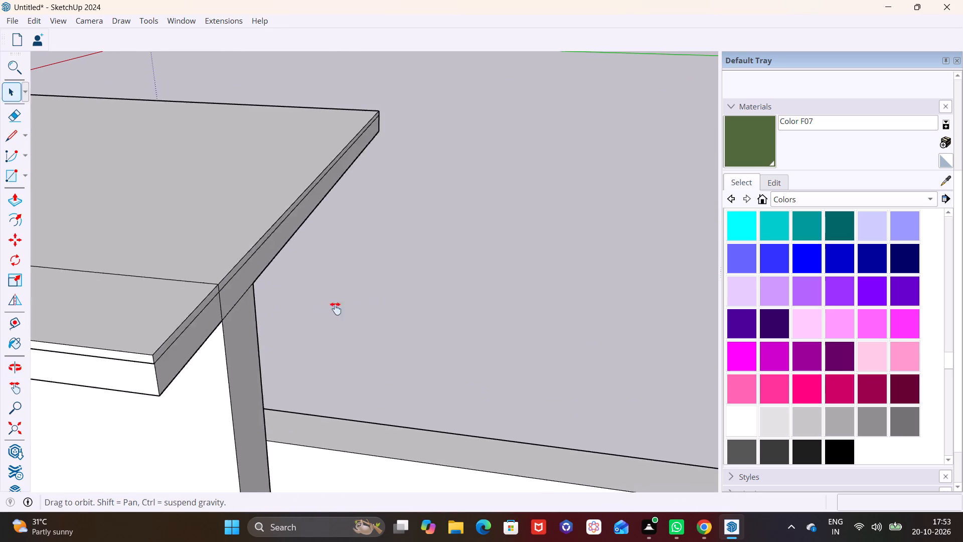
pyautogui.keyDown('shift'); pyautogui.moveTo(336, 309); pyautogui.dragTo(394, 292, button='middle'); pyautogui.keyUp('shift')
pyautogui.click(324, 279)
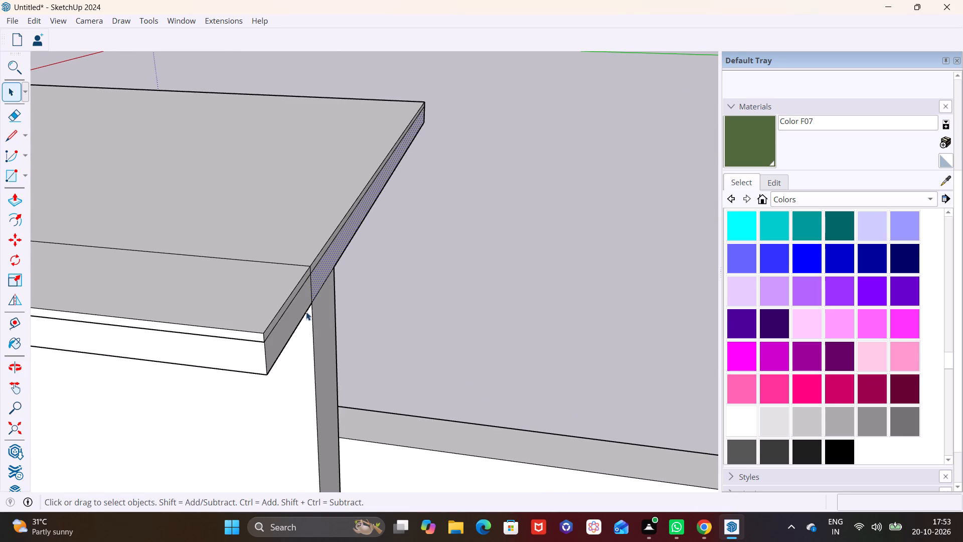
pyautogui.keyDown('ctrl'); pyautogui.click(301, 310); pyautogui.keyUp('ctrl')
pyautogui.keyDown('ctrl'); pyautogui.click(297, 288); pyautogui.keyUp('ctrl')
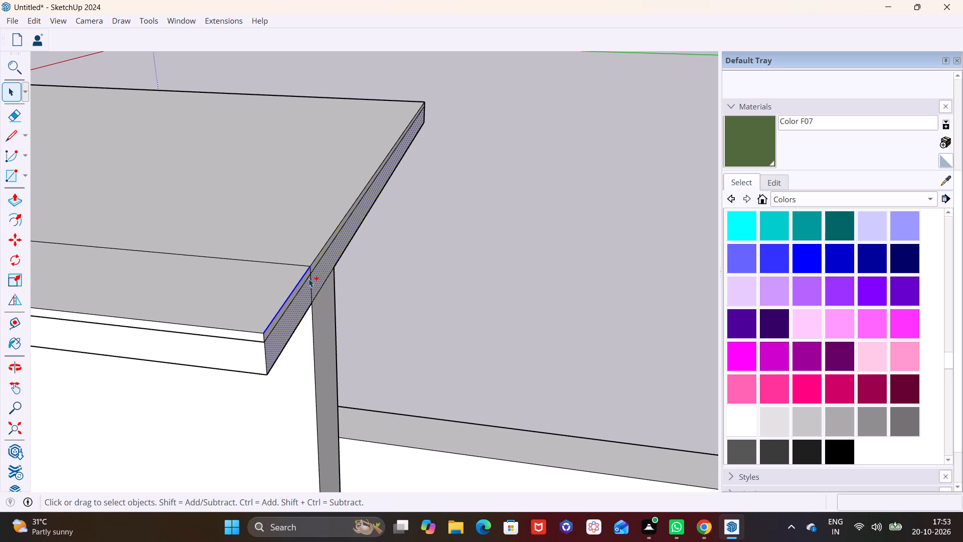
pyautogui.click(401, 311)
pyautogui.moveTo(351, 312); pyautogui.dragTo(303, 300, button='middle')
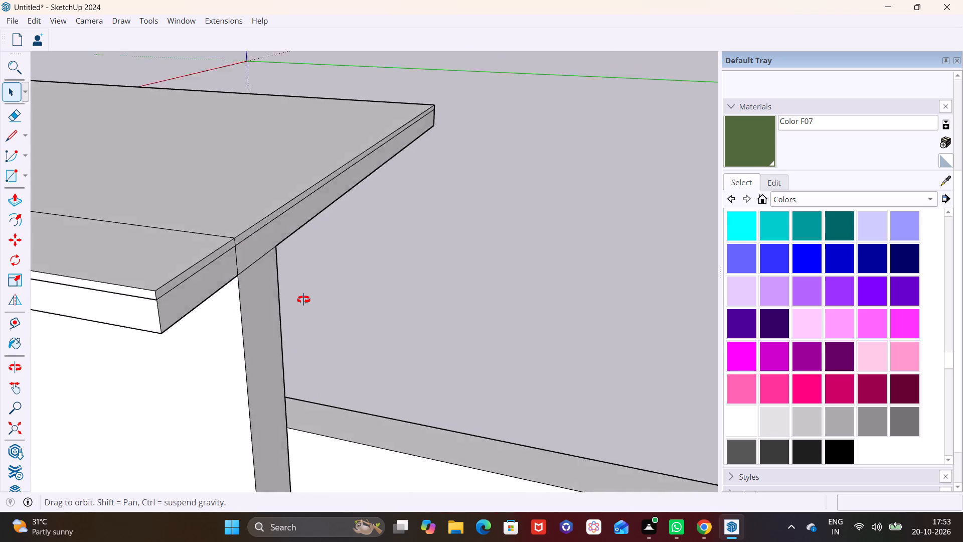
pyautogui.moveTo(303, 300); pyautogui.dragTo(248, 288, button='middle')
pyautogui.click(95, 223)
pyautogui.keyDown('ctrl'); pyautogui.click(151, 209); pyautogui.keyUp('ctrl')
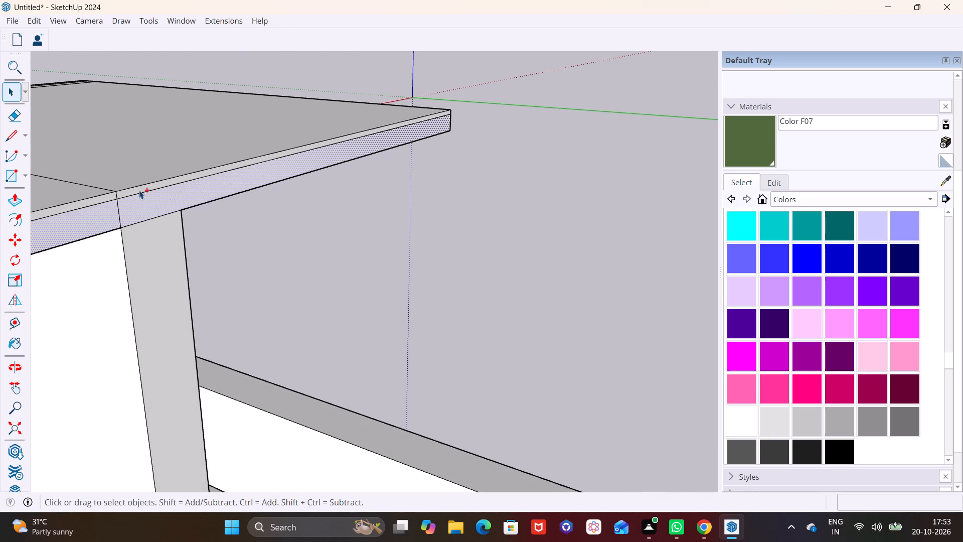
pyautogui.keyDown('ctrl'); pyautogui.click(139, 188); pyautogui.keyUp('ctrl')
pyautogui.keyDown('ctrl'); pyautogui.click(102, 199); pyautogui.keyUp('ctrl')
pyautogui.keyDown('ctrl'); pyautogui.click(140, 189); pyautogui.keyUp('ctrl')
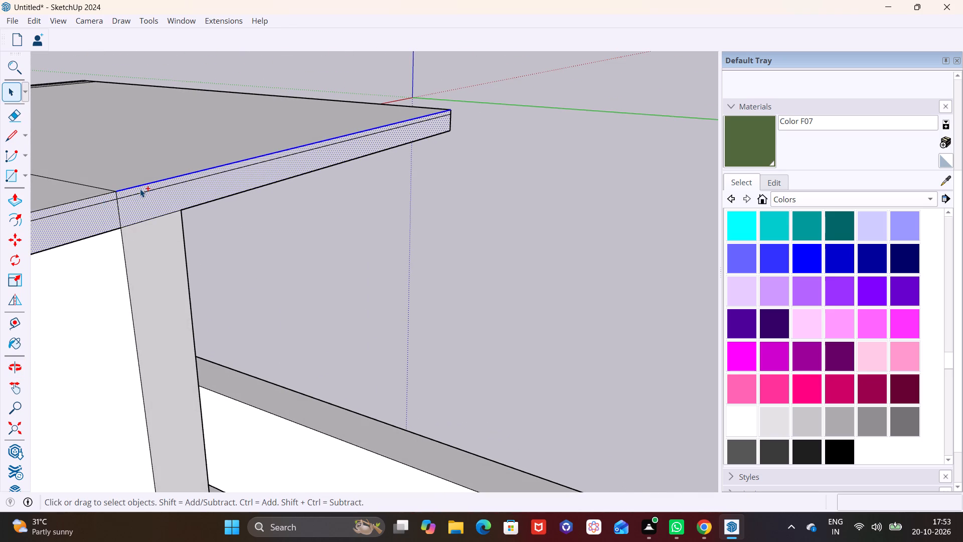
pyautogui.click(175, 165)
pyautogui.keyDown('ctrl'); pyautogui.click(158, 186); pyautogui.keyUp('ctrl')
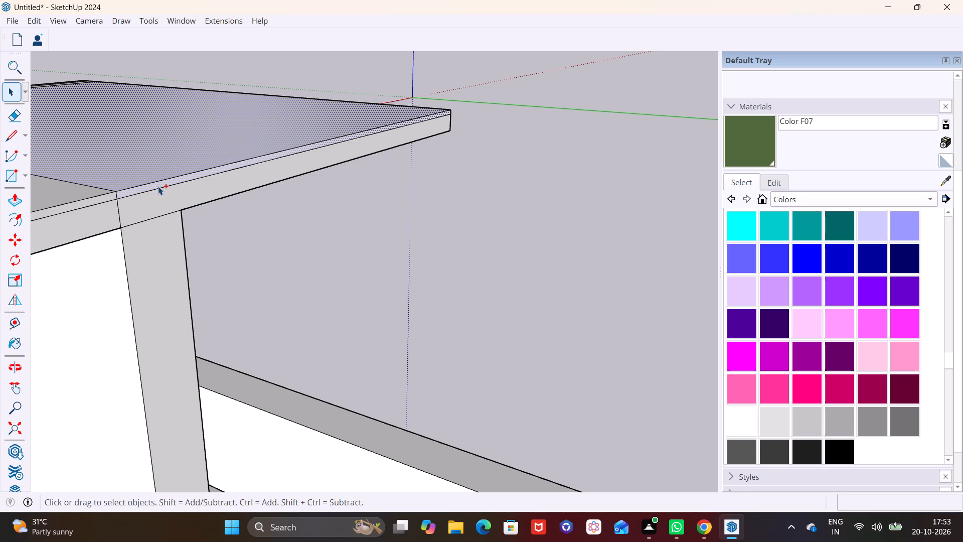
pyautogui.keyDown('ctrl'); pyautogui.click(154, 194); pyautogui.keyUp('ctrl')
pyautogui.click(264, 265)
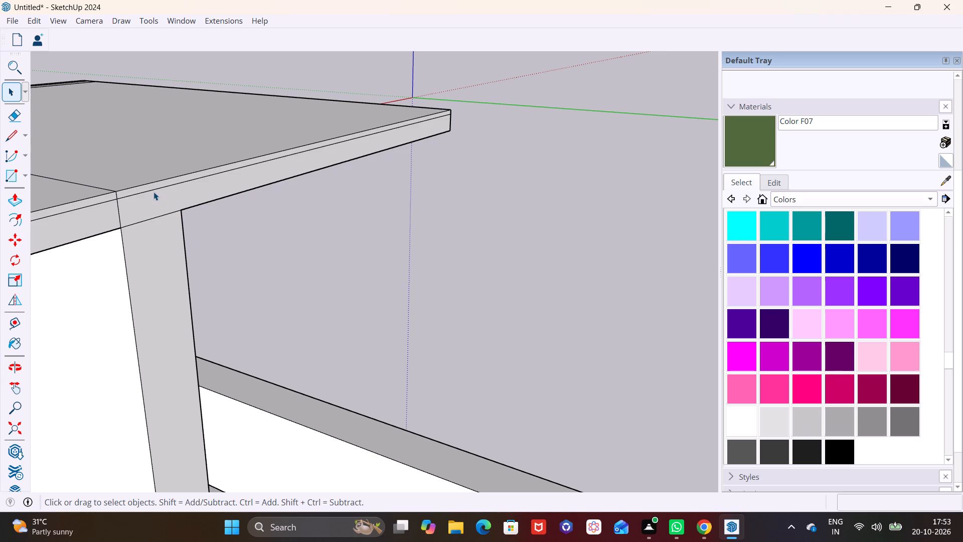
# Push/Pull the lower edge band at the cap slab's rear end outward, beyond the back end of the tower's side wall.
pyautogui.click(150, 188)
pyautogui.keyDown('ctrl'); pyautogui.click(104, 197); pyautogui.keyUp('ctrl')
pyautogui.keyDown('ctrl'); pyautogui.click(102, 215); pyautogui.keyUp('ctrl')
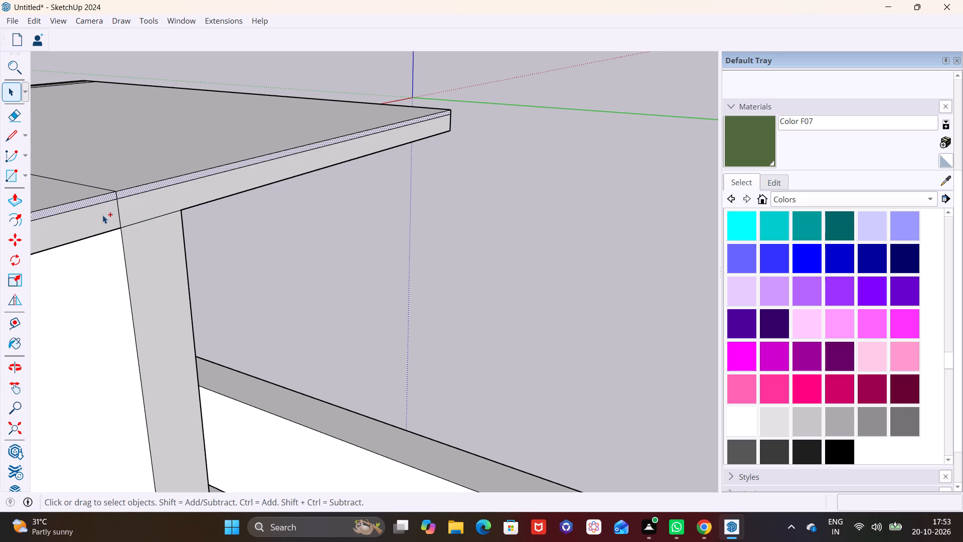
pyautogui.keyDown('ctrl'); pyautogui.click(146, 208); pyautogui.keyUp('ctrl')
pyautogui.scroll(-5, 172, 213)
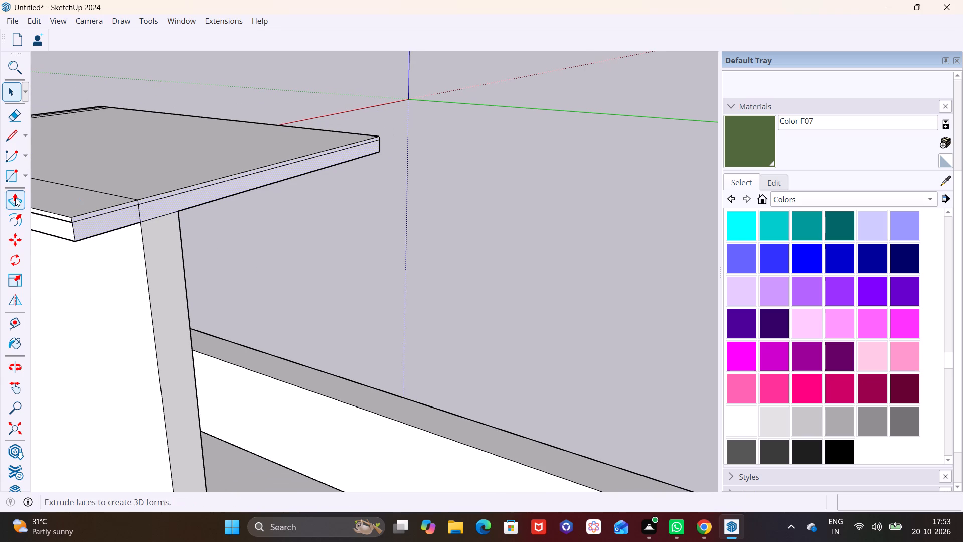
pyautogui.click(15, 198)
pyautogui.click(146, 205)
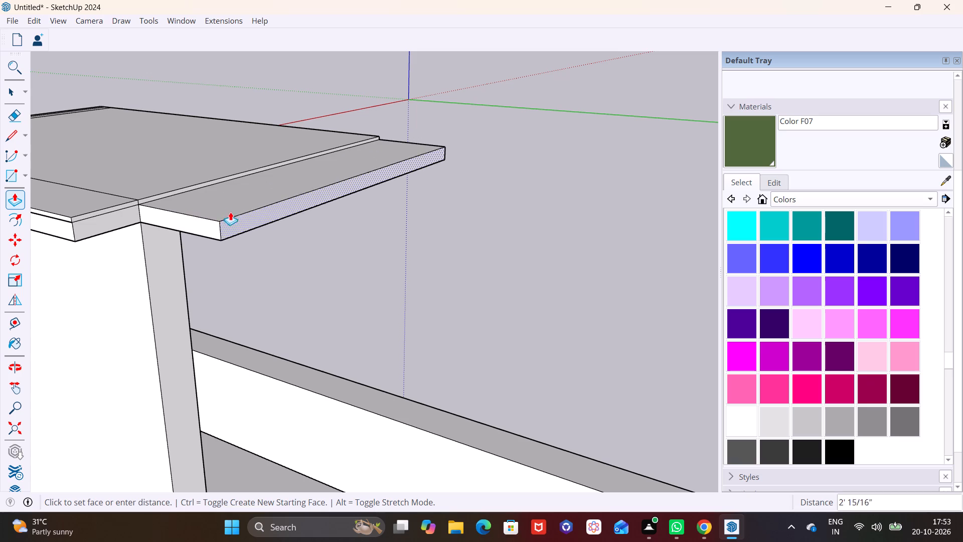
pyautogui.click(350, 253)
# Extend the rear end's lower and upper corner faces and its thin upper band by the same distance as the lower band.
pyautogui.doubleClick(125, 221)
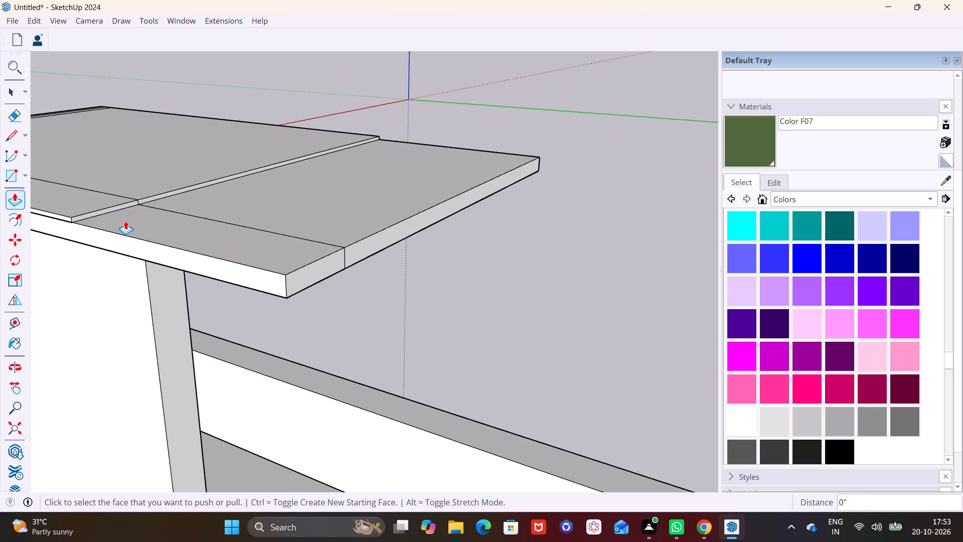
pyautogui.doubleClick(104, 211)
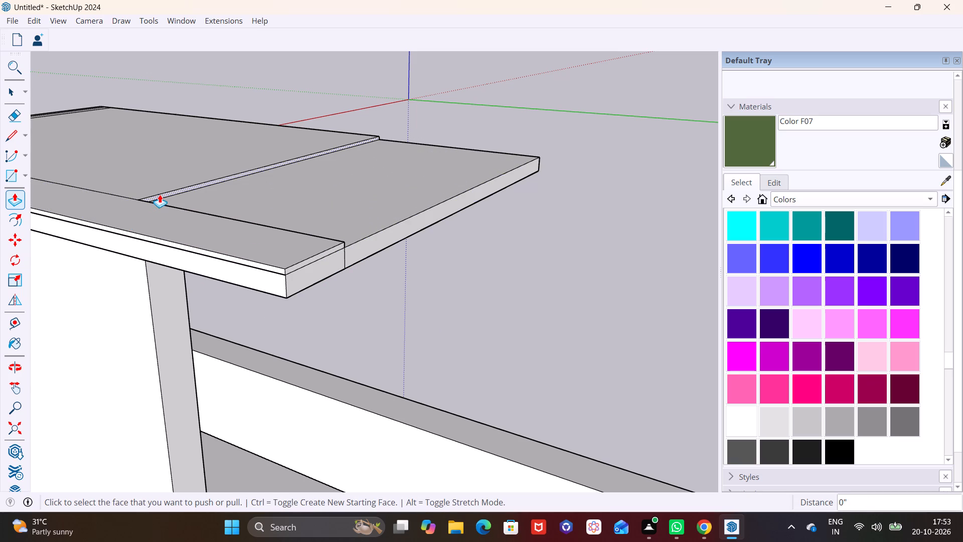
pyautogui.doubleClick(159, 194)
# Inspect the rearward-extended cap slab from the front and its proportions in the whole elevation.
pyautogui.scroll(-8, 171, 206)
pyautogui.moveTo(234, 302); pyautogui.dragTo(613, 216, button='middle')
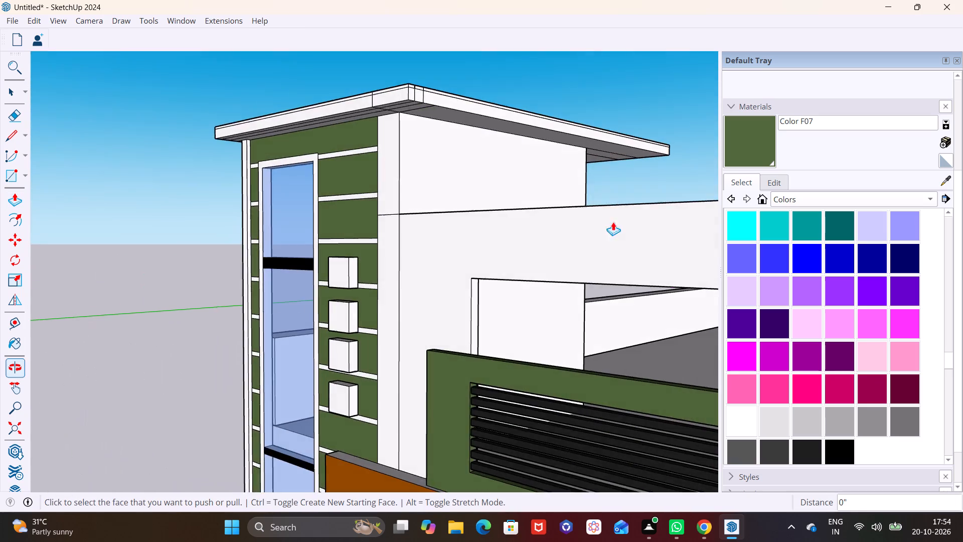
pyautogui.scroll(-8, 586, 257)
pyautogui.moveTo(572, 269); pyautogui.dragTo(446, 237, button='middle')
pyautogui.moveTo(563, 302); pyautogui.dragTo(598, 274, button='middle')
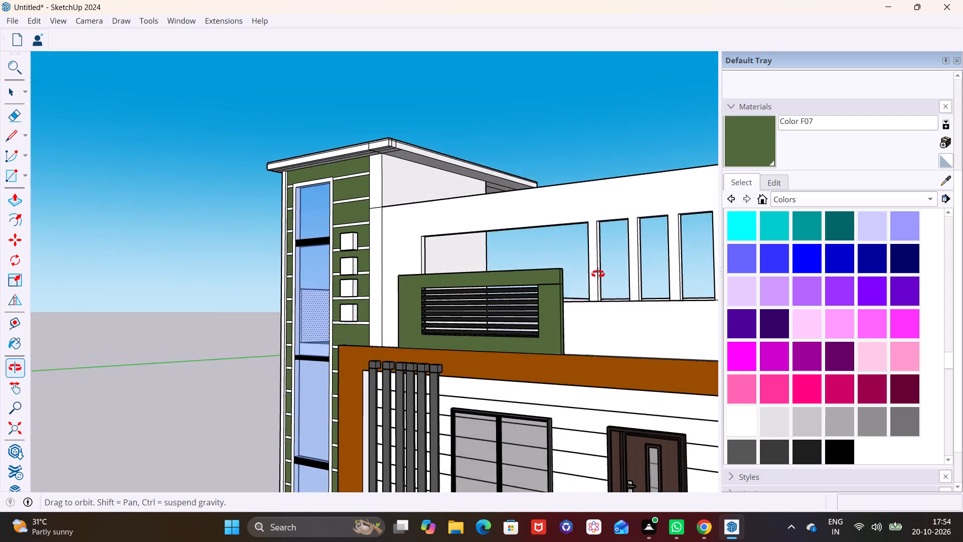
pyautogui.moveTo(598, 274); pyautogui.dragTo(629, 274, button='middle')
pyautogui.keyDown('shift'); pyautogui.moveTo(626, 274); pyautogui.dragTo(430, 253, button='middle'); pyautogui.keyUp('shift')
pyautogui.moveTo(452, 252); pyautogui.dragTo(529, 244, button='middle')
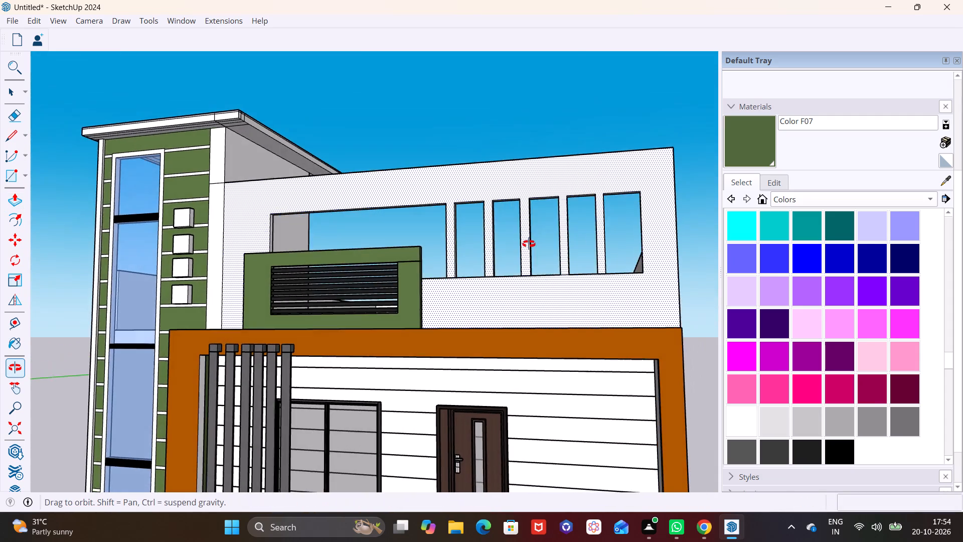
pyautogui.moveTo(529, 244); pyautogui.dragTo(514, 233, button='middle')
pyautogui.scroll(-6, 482, 249)
pyautogui.moveTo(493, 327); pyautogui.dragTo(476, 283, button='middle')
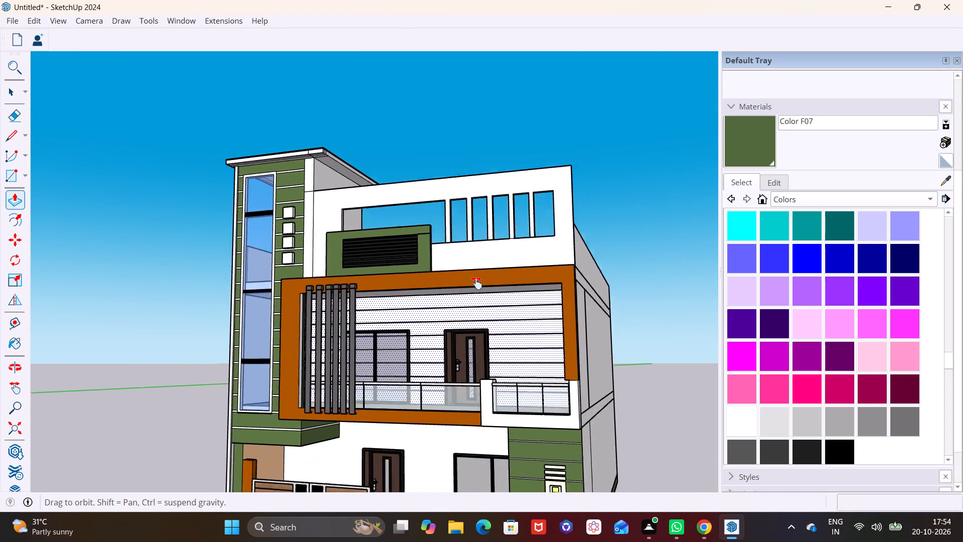
pyautogui.moveTo(476, 283); pyautogui.dragTo(453, 242, button='middle')
pyautogui.scroll(-1, 460, 253)
pyautogui.moveTo(467, 264); pyautogui.dragTo(449, 258, button='middle')
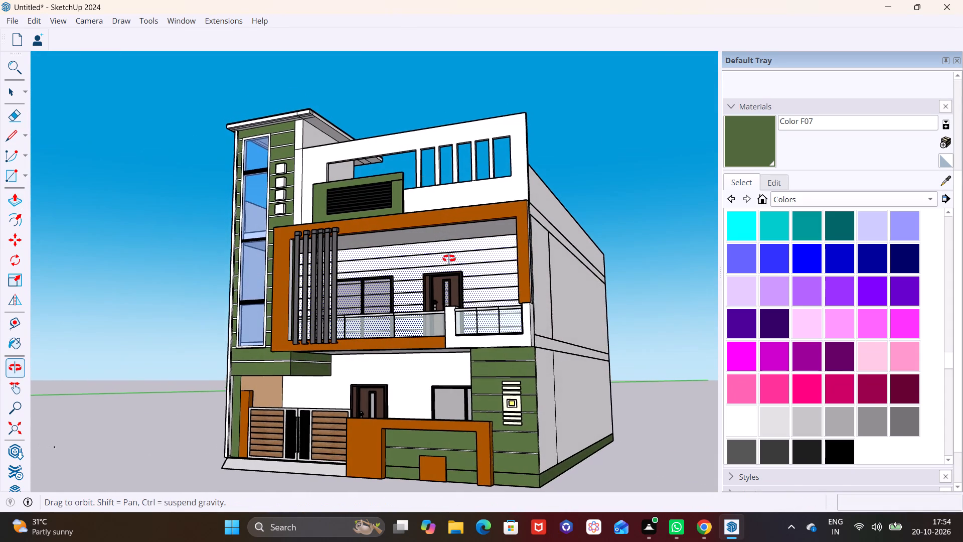
pyautogui.moveTo(449, 258); pyautogui.dragTo(448, 258, button='middle')
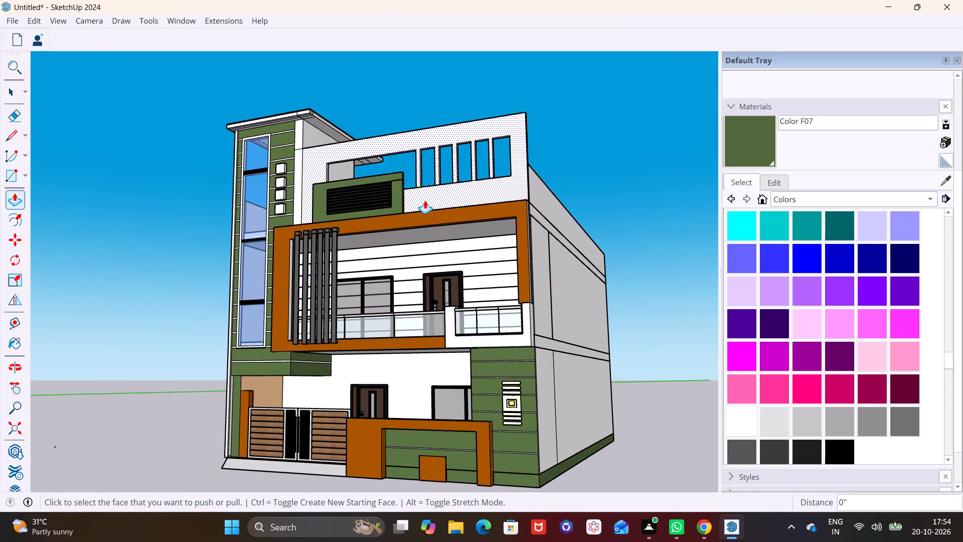
# Push/Pull the cap slab's rear lower edge band further back over the roof.
pyautogui.scroll(-2, 424, 200)
pyautogui.moveTo(448, 142); pyautogui.dragTo(183, 229, button='middle')
pyautogui.moveTo(439, 154); pyautogui.dragTo(348, 177, button='middle')
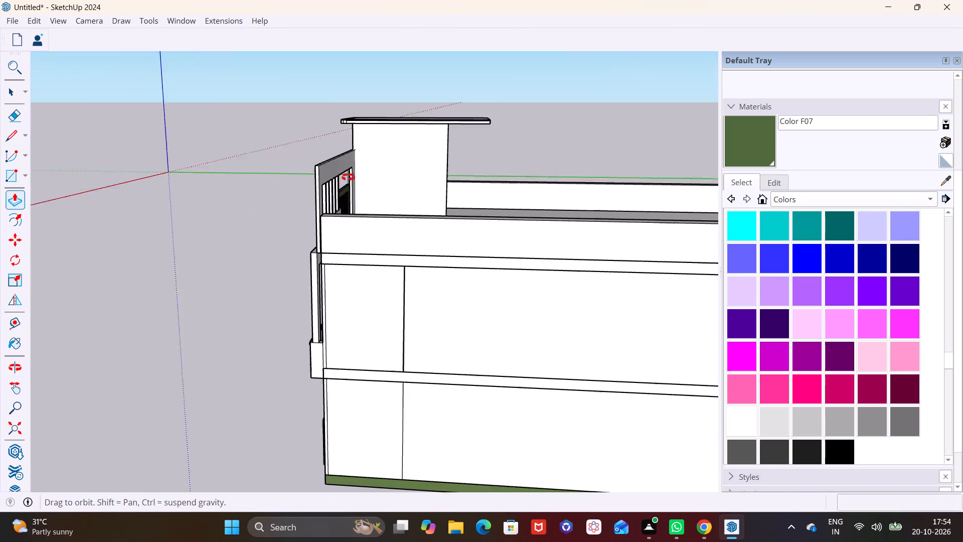
pyautogui.moveTo(348, 177); pyautogui.dragTo(336, 180, button='middle')
pyautogui.keyDown('shift'); pyautogui.moveTo(607, 88); pyautogui.dragTo(396, 151, button='middle'); pyautogui.keyUp('shift')
pyautogui.scroll(6, 354, 173)
pyautogui.moveTo(452, 143); pyautogui.dragTo(703, 78, button='middle')
pyautogui.moveTo(583, 147); pyautogui.dragTo(360, 171, button='middle')
pyautogui.scroll(8, 434, 117)
pyautogui.click(381, 133)
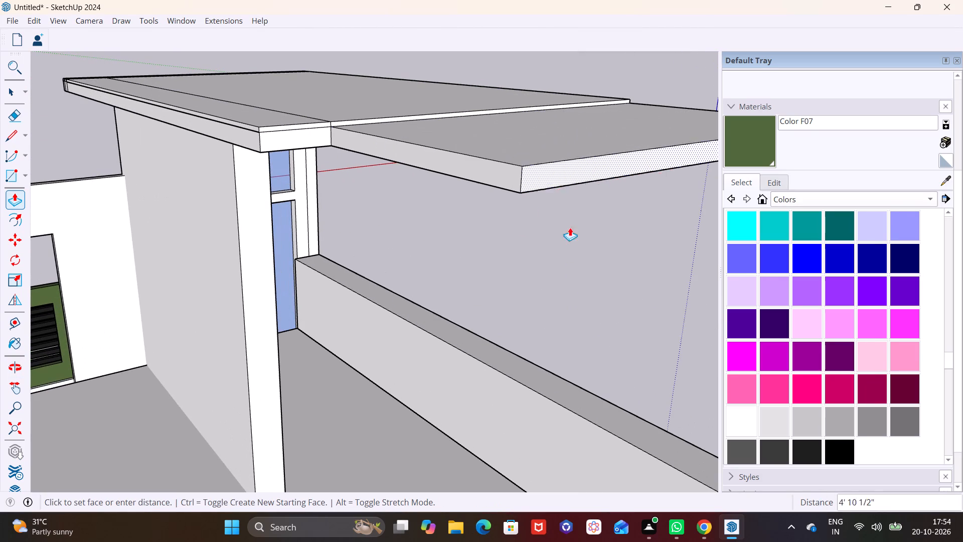
pyautogui.click(664, 275)
# Extend the rear corner's lower and upper faces and the thin upper band to match the lower band's added length.
pyautogui.doubleClick(298, 144)
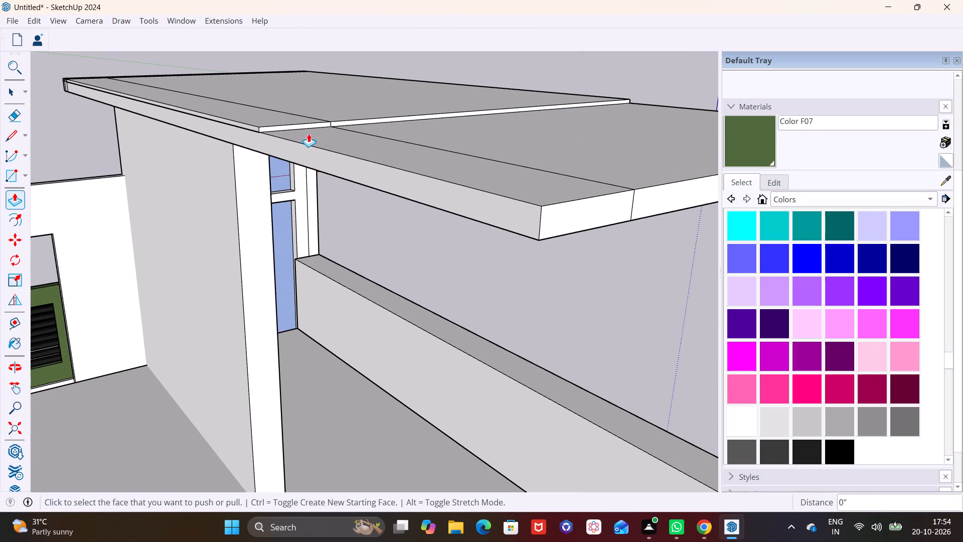
pyautogui.doubleClick(309, 125)
pyautogui.doubleClick(356, 120)
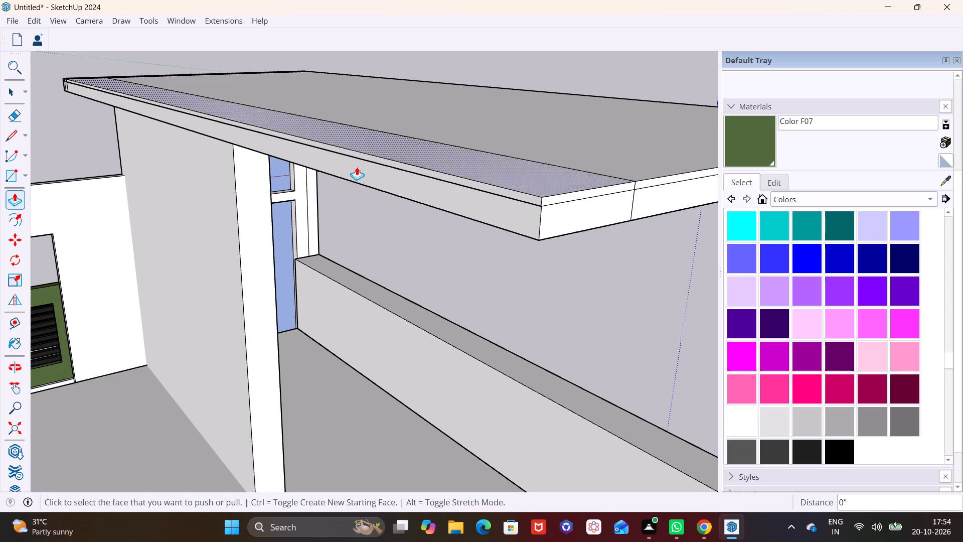
# Inspect the lengthened cap slab in the whole house from the front and from the roof-side corner.
pyautogui.scroll(-12, 362, 190)
pyautogui.moveTo(376, 246); pyautogui.dragTo(760, 226, button='middle')
pyautogui.moveTo(611, 269); pyautogui.dragTo(712, 156, button='middle')
pyautogui.moveTo(614, 194); pyautogui.dragTo(506, 211, button='middle')
pyautogui.moveTo(432, 232); pyautogui.dragTo(595, 198, button='middle')
pyautogui.scroll(-3, 577, 253)
pyautogui.keyDown('shift'); pyautogui.moveTo(577, 284); pyautogui.dragTo(523, 227, button='middle'); pyautogui.keyUp('shift')
pyautogui.moveTo(523, 227); pyautogui.dragTo(522, 292, button='middle')
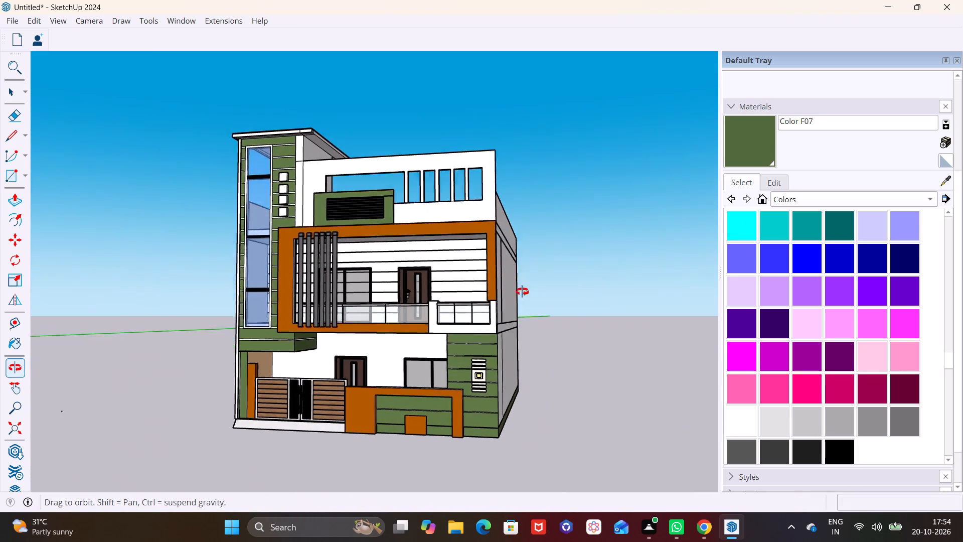
pyautogui.moveTo(522, 292); pyautogui.dragTo(418, 267, button='middle')
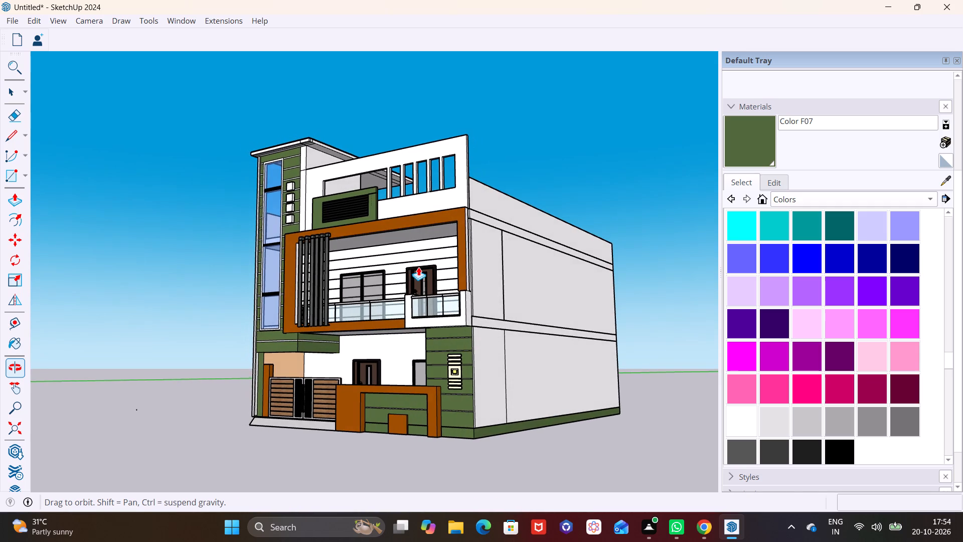
pyautogui.moveTo(478, 217); pyautogui.dragTo(505, 231, button='middle')
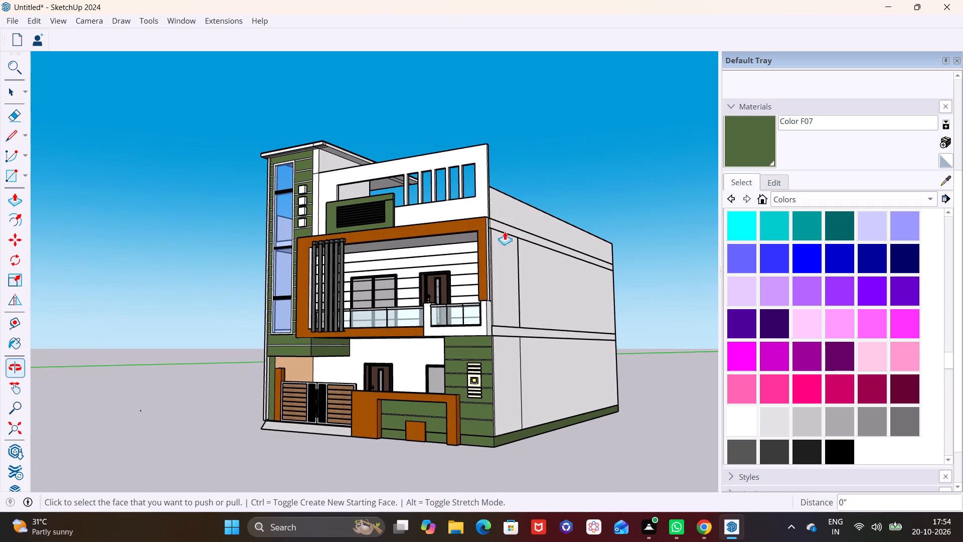
pyautogui.keyDown('shift'); pyautogui.moveTo(496, 225); pyautogui.dragTo(584, 238, button='middle'); pyautogui.keyUp('shift')
pyautogui.scroll(-1, 584, 239)
pyautogui.moveTo(583, 242); pyautogui.dragTo(619, 248, button='middle')
# Push/Pull the cap slab's rear lower edge band another 14' 1 1/4" towards the back of the house.
pyautogui.scroll(1, 545, 259)
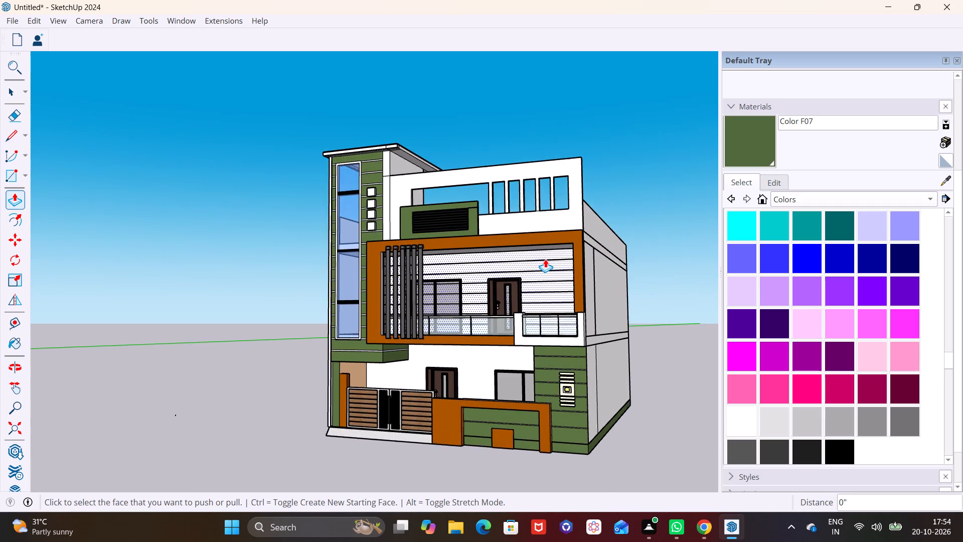
pyautogui.scroll(2, 545, 259)
pyautogui.moveTo(547, 263); pyautogui.dragTo(384, 292, button='middle')
pyautogui.keyDown('shift'); pyautogui.moveTo(582, 125); pyautogui.dragTo(365, 190, button='middle'); pyautogui.keyUp('shift')
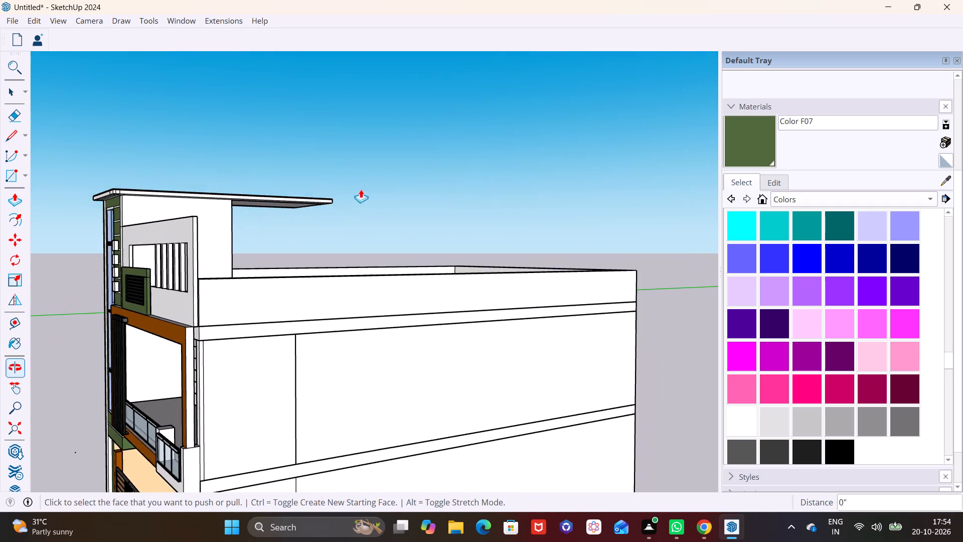
pyautogui.scroll(2, 358, 206)
pyautogui.moveTo(395, 193); pyautogui.dragTo(216, 270, button='middle')
pyautogui.keyDown('shift'); pyautogui.moveTo(501, 223); pyautogui.dragTo(351, 191, button='middle'); pyautogui.keyUp('shift')
pyautogui.scroll(3, 310, 146)
pyautogui.keyDown('shift'); pyautogui.moveTo(433, 158); pyautogui.dragTo(535, 161, button='middle'); pyautogui.keyUp('shift')
pyautogui.moveTo(530, 180); pyautogui.dragTo(427, 223, button='middle')
pyautogui.scroll(5, 370, 128)
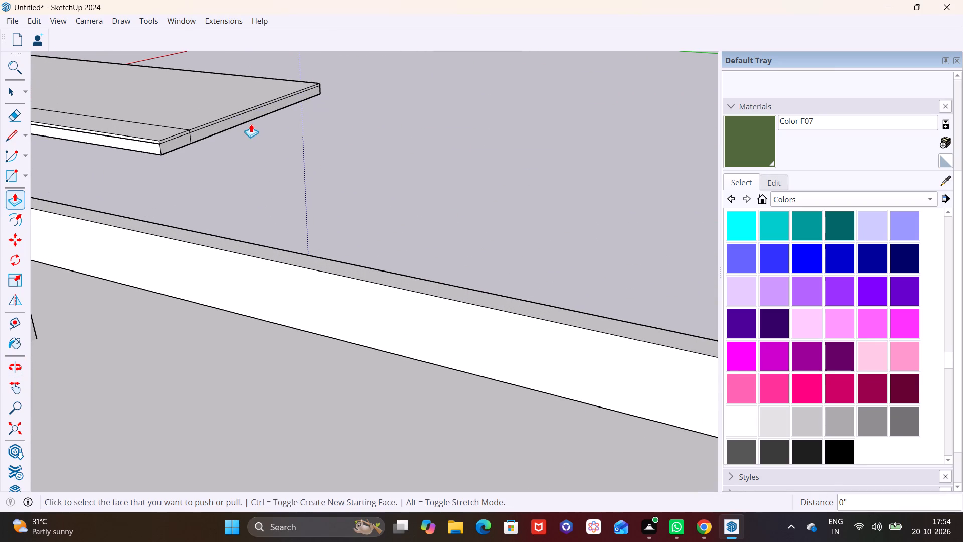
pyautogui.click(247, 114)
pyautogui.click(656, 229)
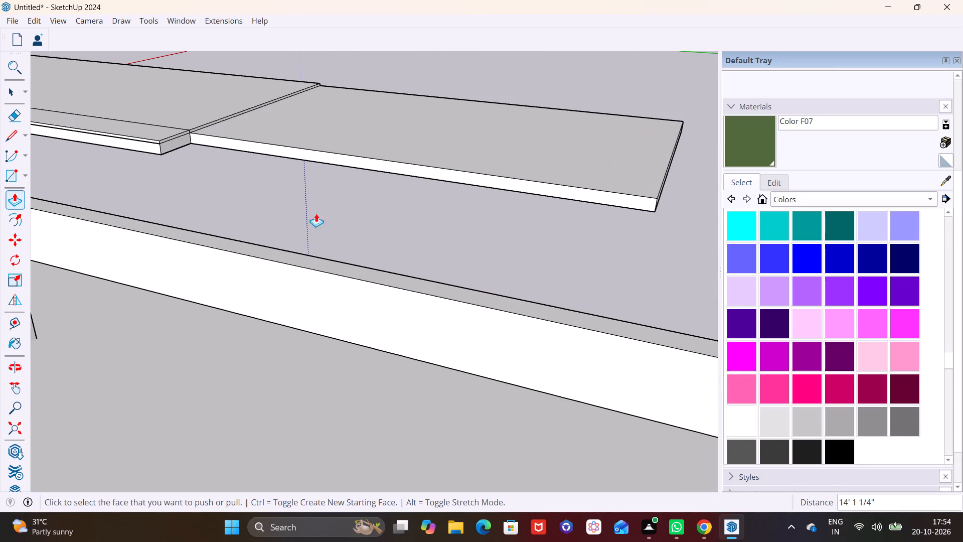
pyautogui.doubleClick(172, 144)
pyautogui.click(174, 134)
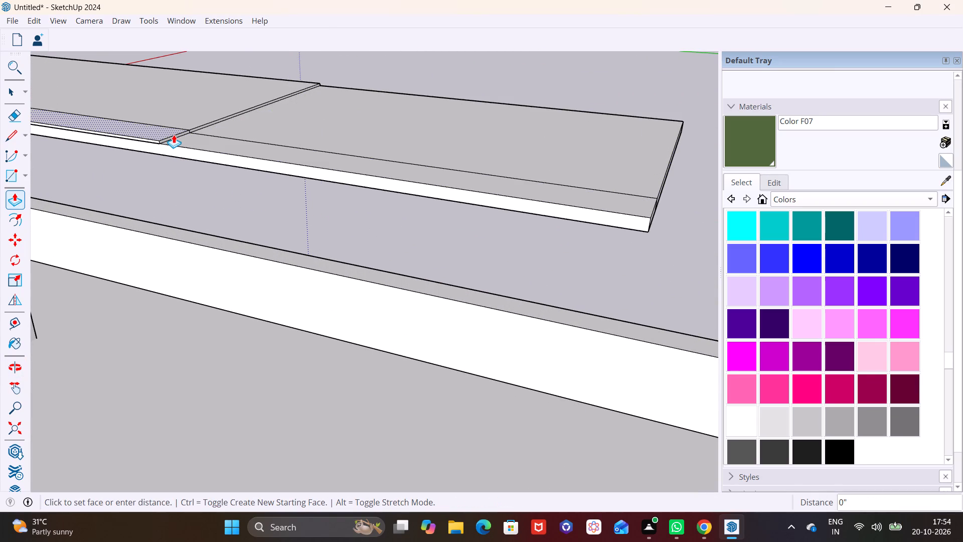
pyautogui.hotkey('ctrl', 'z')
# Push/Pull the small lower face at the slab's rear corner outward about 14' 1 9/16" to match the extended lower band.
pyautogui.scroll(2, 179, 132)
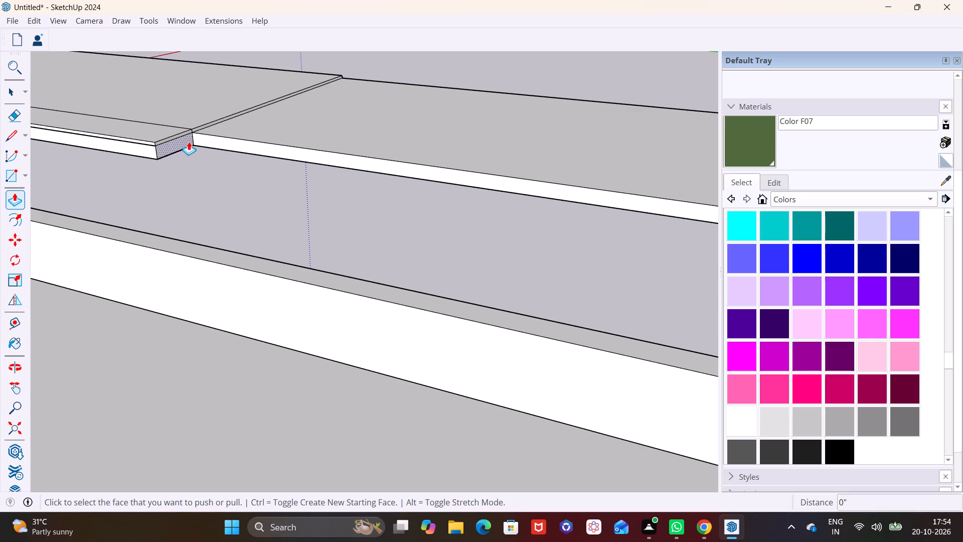
pyautogui.doubleClick(183, 141)
pyautogui.click(180, 146)
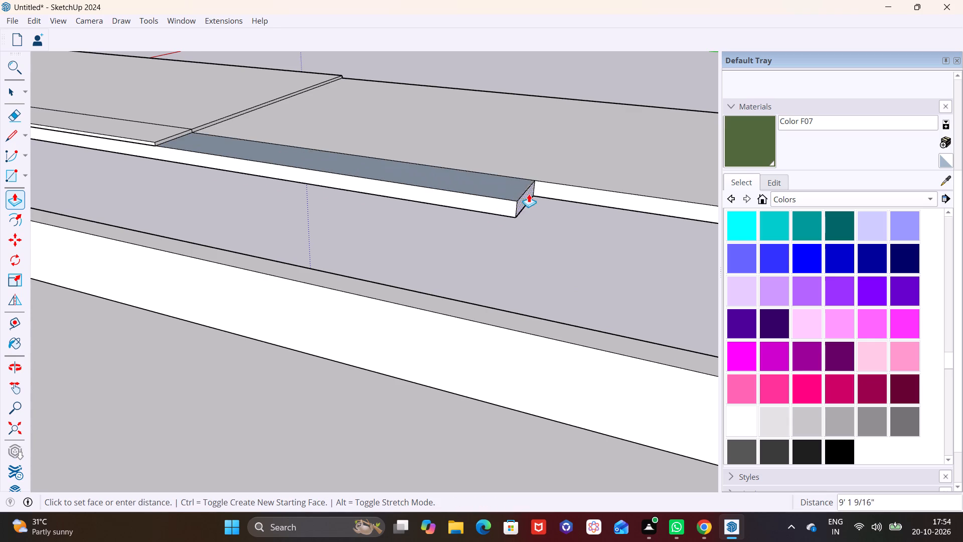
pyautogui.moveTo(530, 193); pyautogui.dragTo(433, 178, button='middle')
pyautogui.click(682, 201)
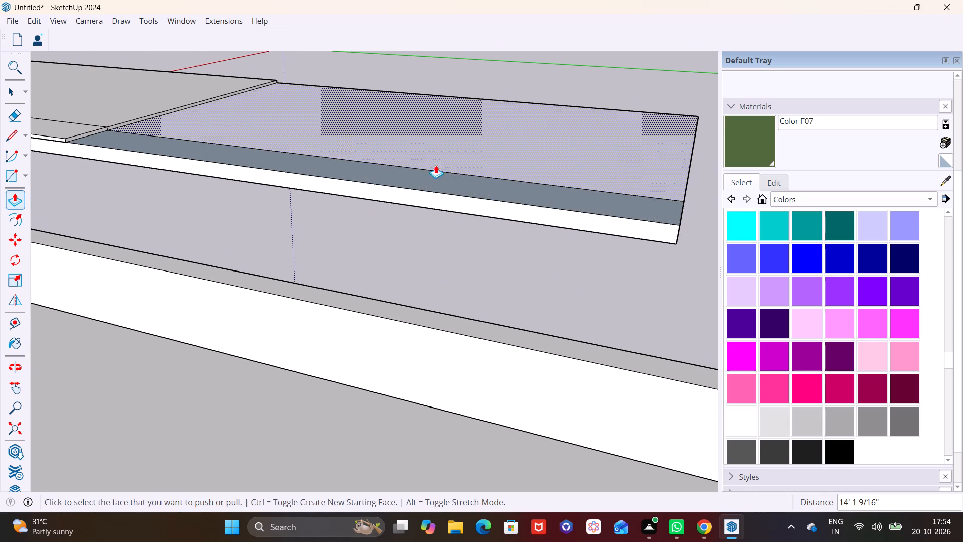
# Push/Pull the two remaining thin end faces at the cap slab's step backwards to match the lengthened lower band.
pyautogui.keyDown('shift'); pyautogui.moveTo(330, 133); pyautogui.dragTo(444, 185, button='middle'); pyautogui.keyUp('shift')
pyautogui.scroll(11, 256, 195)
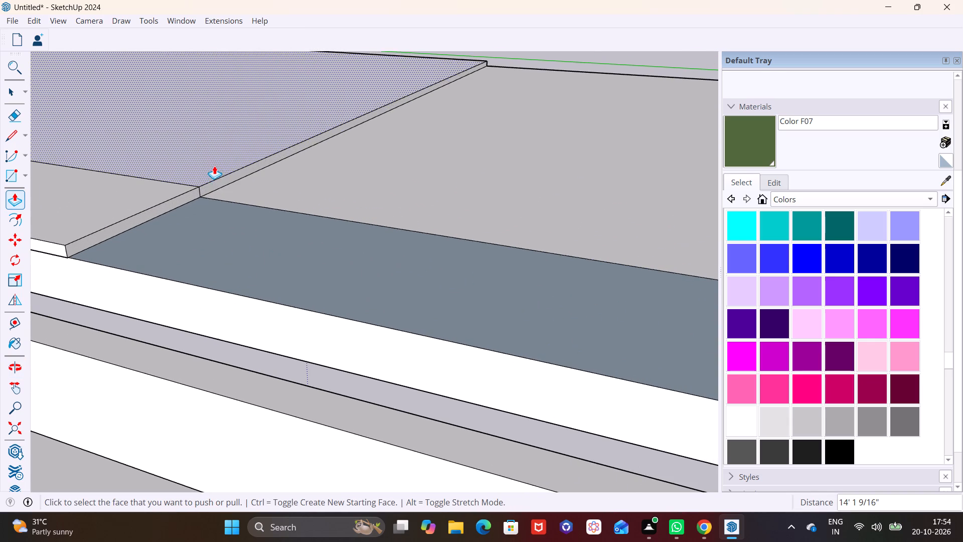
pyautogui.doubleClick(217, 182)
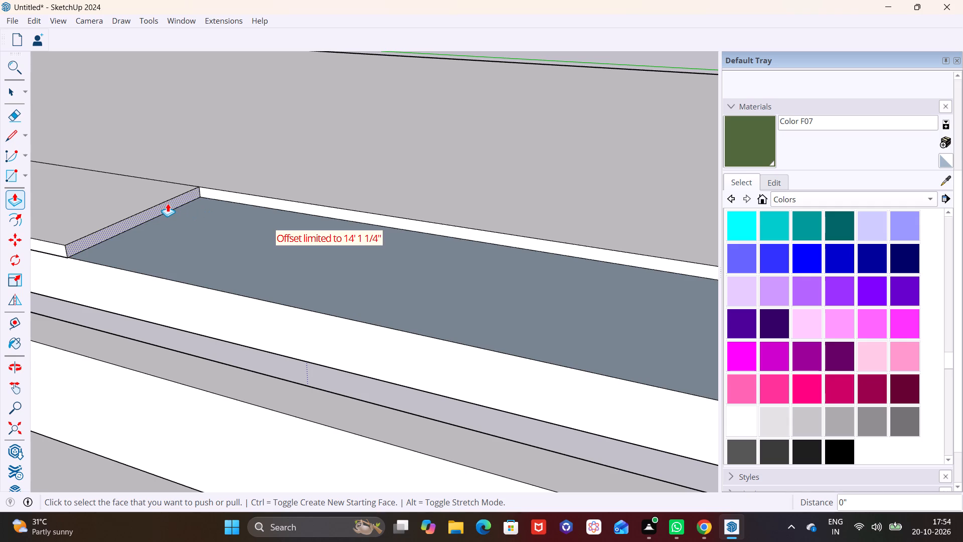
pyautogui.doubleClick(167, 204)
# Inspect the extended cap slab from its underside, and examine the whole house's front elevation from the front and front corner.
pyautogui.scroll(-20, 199, 199)
pyautogui.scroll(-3, 199, 199)
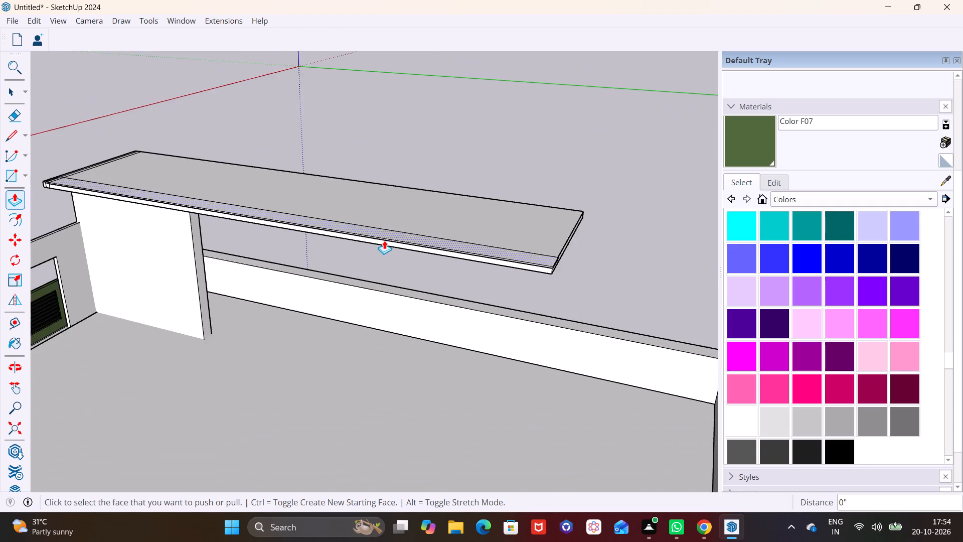
pyautogui.scroll(-4, 384, 240)
pyautogui.moveTo(362, 277); pyautogui.dragTo(682, 229, button='middle')
pyautogui.scroll(1, 505, 272)
pyautogui.moveTo(505, 272); pyautogui.dragTo(606, 163, button='middle')
pyautogui.moveTo(598, 258); pyautogui.dragTo(665, 230, button='middle')
pyautogui.moveTo(530, 246); pyautogui.dragTo(559, 246, button='middle')
pyautogui.moveTo(480, 240); pyautogui.dragTo(454, 130, button='middle')
pyautogui.moveTo(435, 219); pyautogui.dragTo(384, 298, button='middle')
pyautogui.scroll(-1, 435, 219)
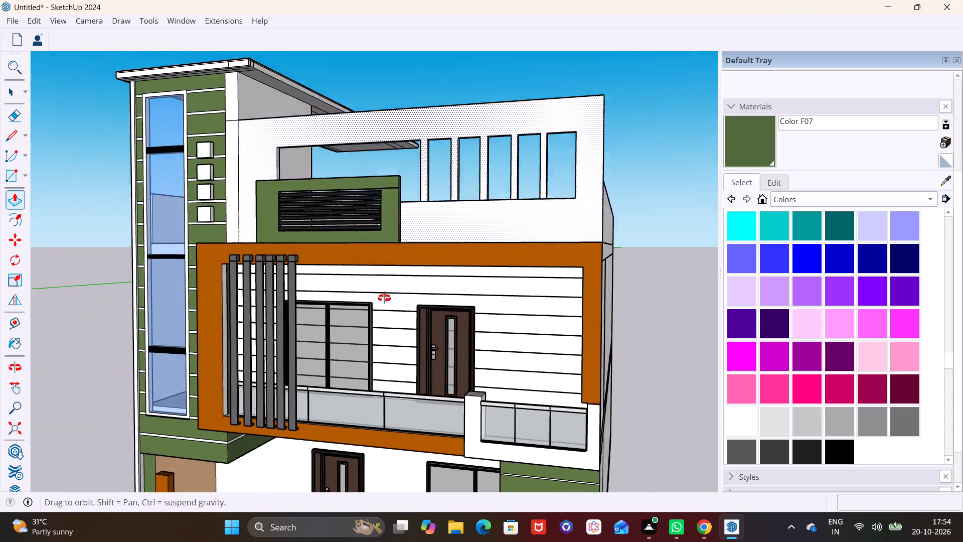
pyautogui.moveTo(384, 298); pyautogui.dragTo(311, 303, button='middle')
pyautogui.moveTo(456, 175); pyautogui.dragTo(464, 166, button='middle')
pyautogui.scroll(-7, 445, 254)
pyautogui.keyDown('shift'); pyautogui.moveTo(499, 247); pyautogui.dragTo(537, 194, button='middle'); pyautogui.keyUp('shift')
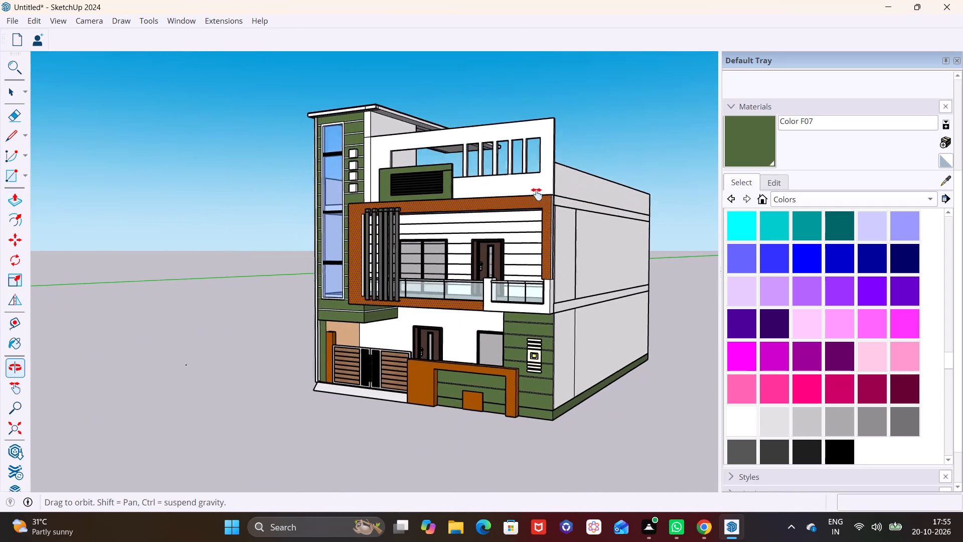
pyautogui.keyDown('shift'); pyautogui.moveTo(537, 194); pyautogui.dragTo(539, 188, button='middle'); pyautogui.keyUp('shift')
pyautogui.moveTo(523, 198); pyautogui.dragTo(584, 181, button='middle')
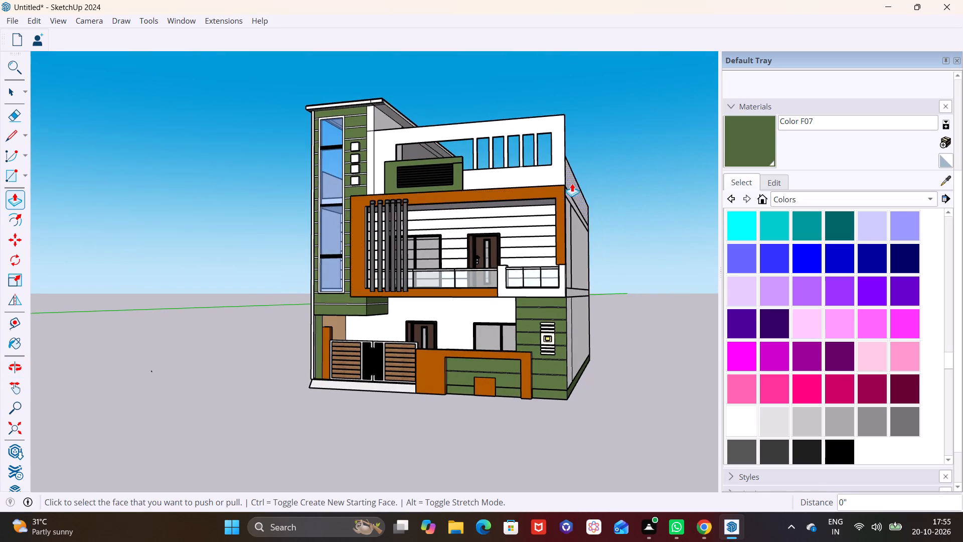
pyautogui.keyDown('shift'); pyautogui.moveTo(554, 193); pyautogui.dragTo(544, 203, button='middle'); pyautogui.keyUp('shift')
pyautogui.moveTo(545, 212); pyautogui.dragTo(556, 214, button='middle')
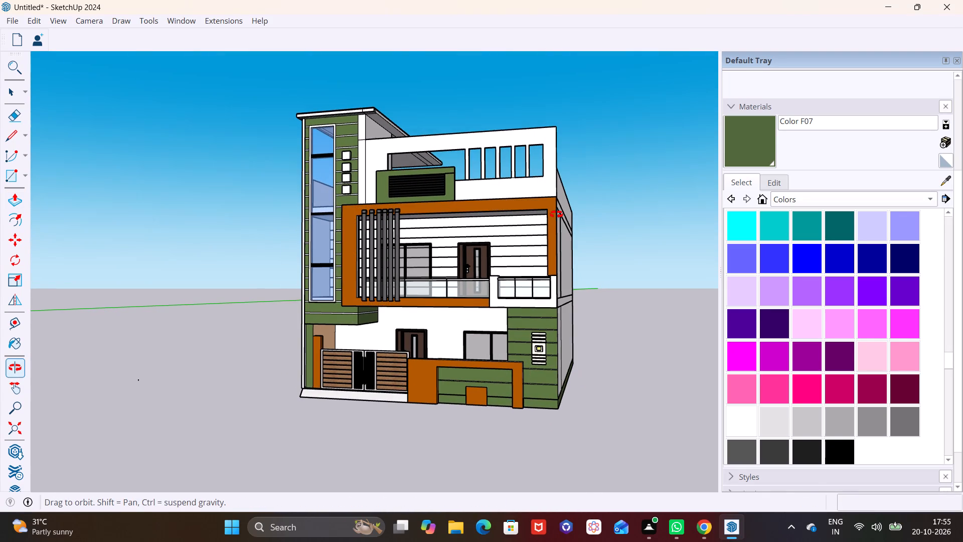
pyautogui.moveTo(556, 214); pyautogui.dragTo(556, 215, button='middle')
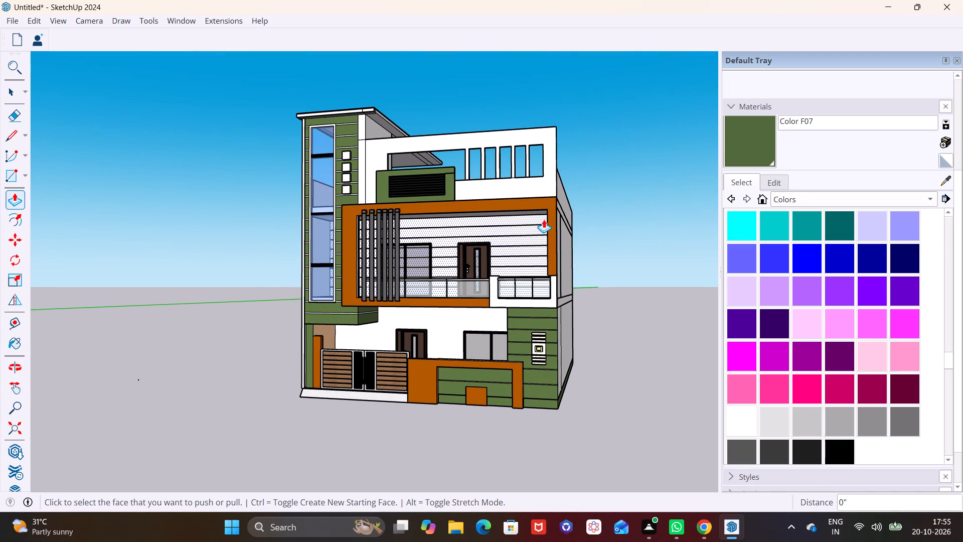
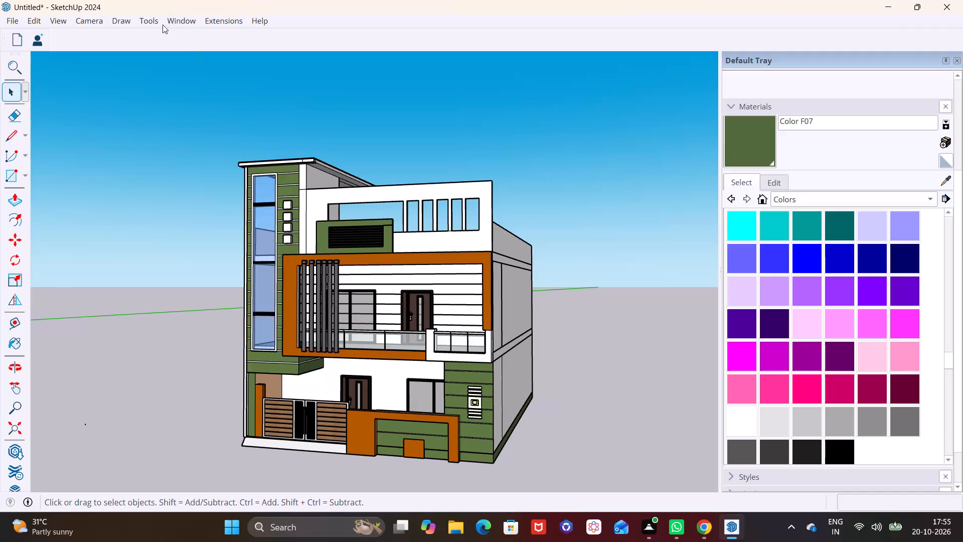
# Load the 1.4 MB potted palm "Plant" from the 3D Warehouse's "plants" results and place it on the roof terrace behind the green louvred panel.
pyautogui.click(175, 23)
pyautogui.click(202, 118)
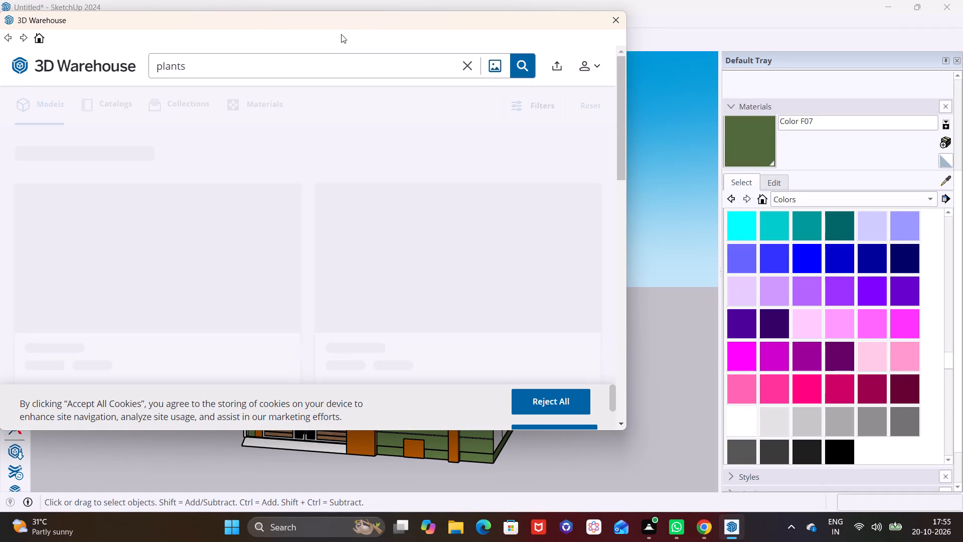
pyautogui.click(344, 71)
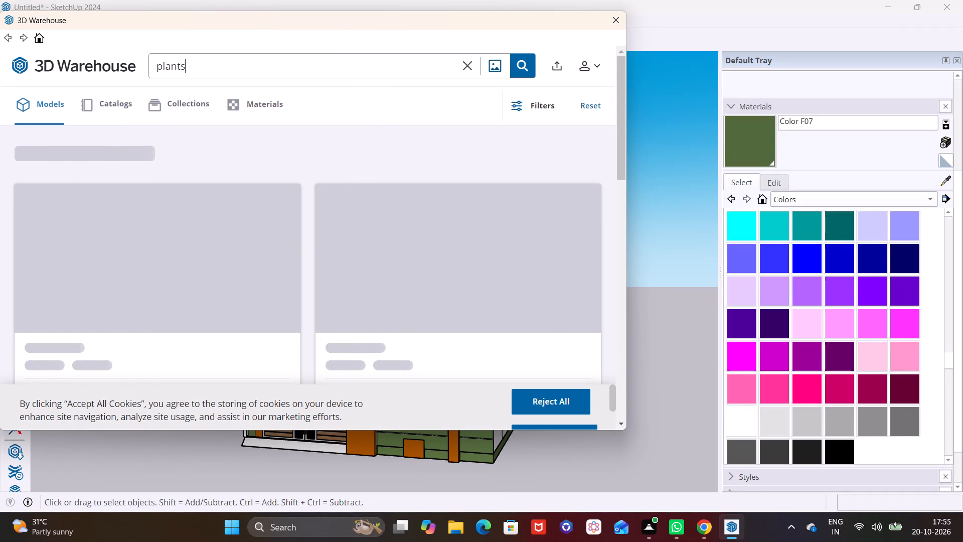
pyautogui.scroll(-3, 379, 201)
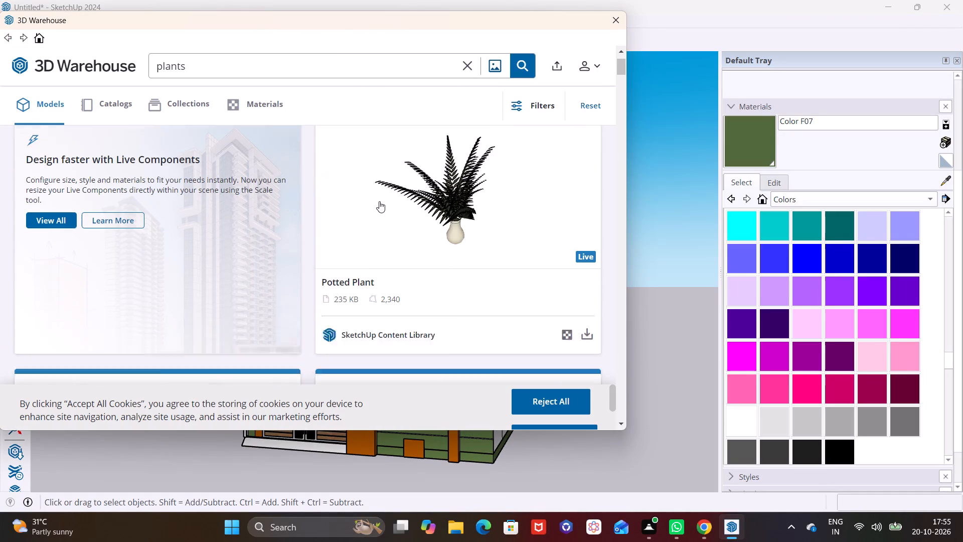
pyautogui.scroll(-6, 379, 201)
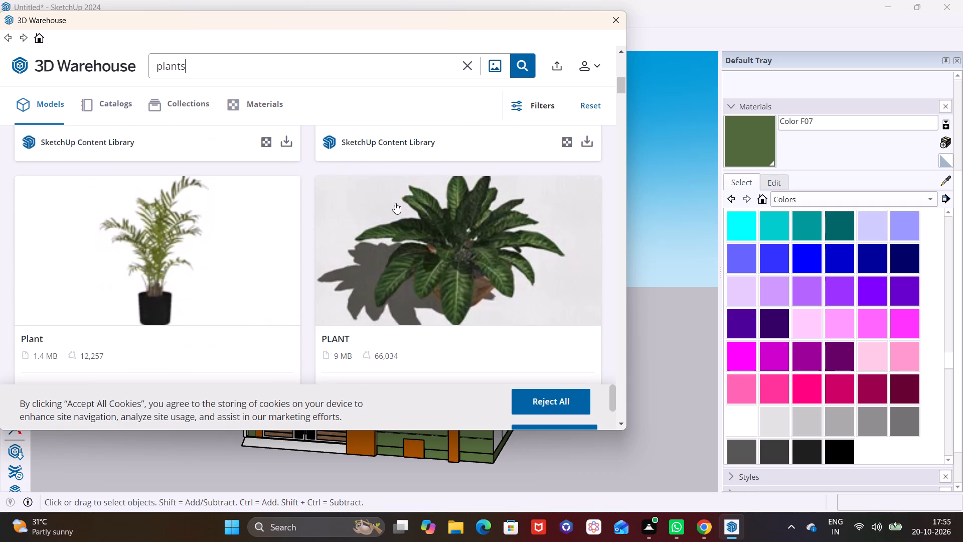
pyautogui.click(287, 334)
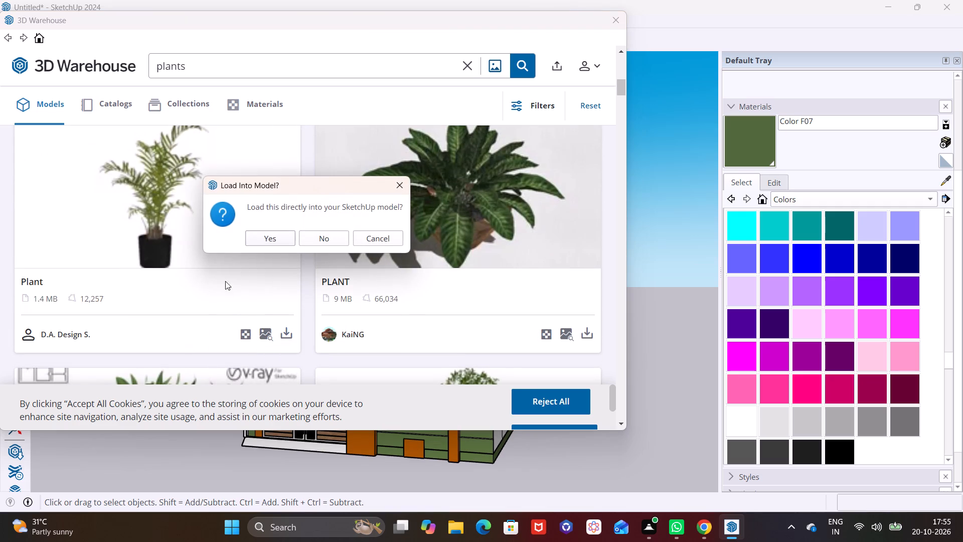
pyautogui.click(278, 239)
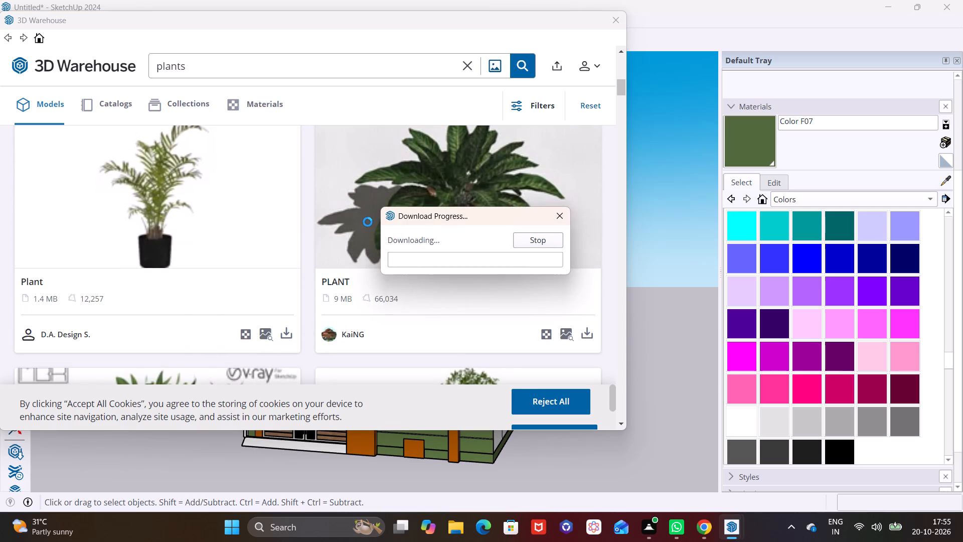
pyautogui.moveTo(419, 195); pyautogui.dragTo(350, 309, button='middle')
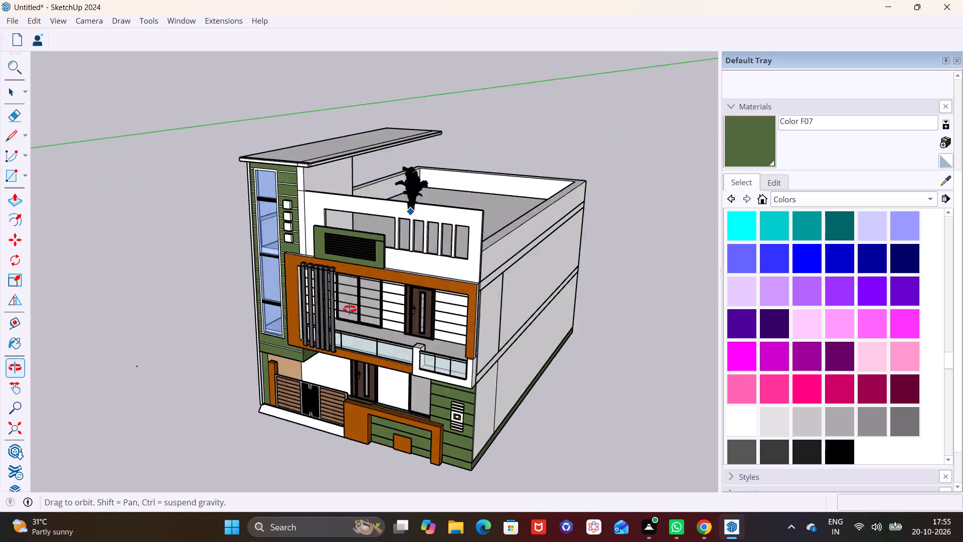
pyautogui.moveTo(350, 309); pyautogui.dragTo(307, 368, button='middle')
pyautogui.scroll(15, 282, 295)
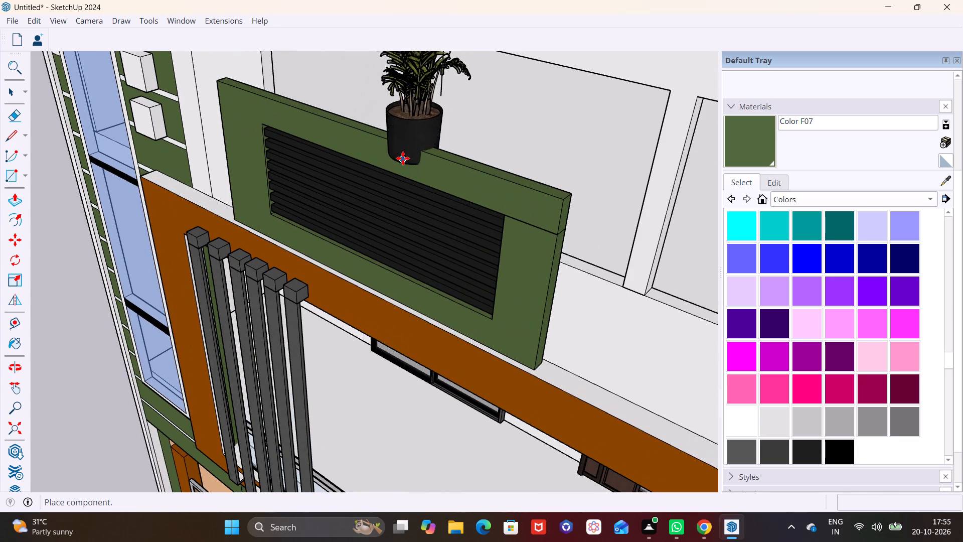
pyautogui.click(412, 120)
# Move the potted palm across the terrace floor closer to the front parapet, behind the green louvred panel.
pyautogui.moveTo(561, 152); pyautogui.dragTo(316, 165, button='middle')
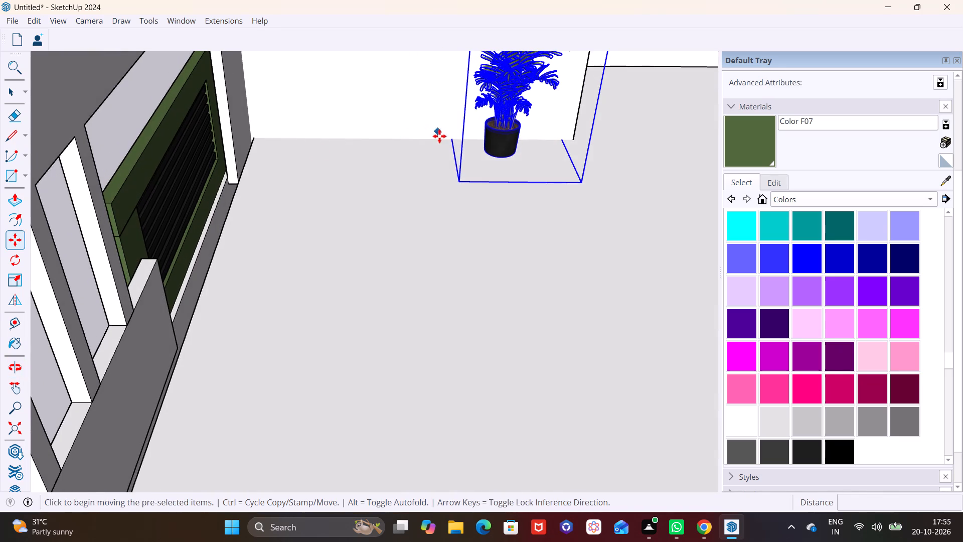
pyautogui.keyDown('shift'); pyautogui.moveTo(452, 184); pyautogui.dragTo(430, 275, button='middle'); pyautogui.keyUp('shift')
pyautogui.press('m')
pyautogui.click(480, 231)
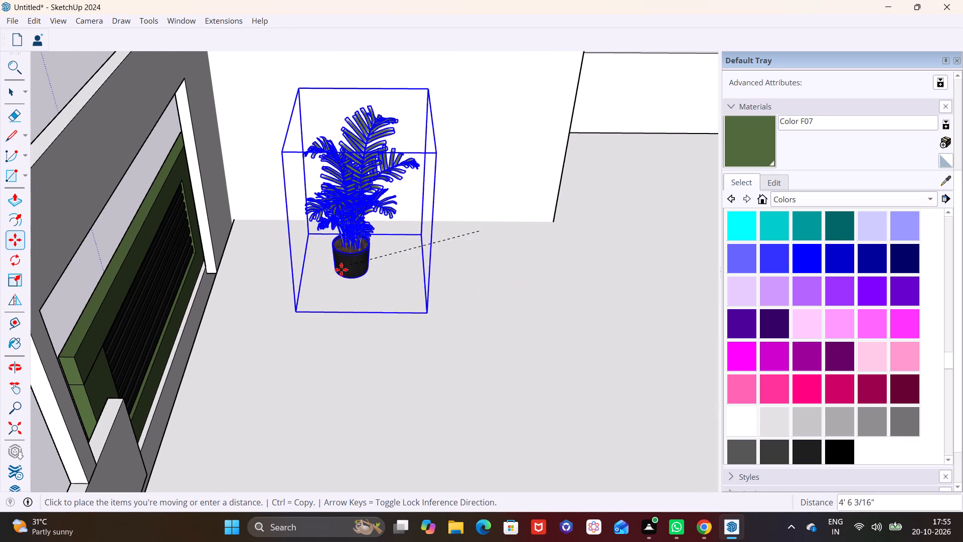
pyautogui.click(319, 291)
pyautogui.press('space')
pyautogui.click(346, 355)
# Move the potted palm further into the terrace corner, between the front parapet and the tower wall.
pyautogui.moveTo(346, 342); pyautogui.dragTo(608, 268, button='middle')
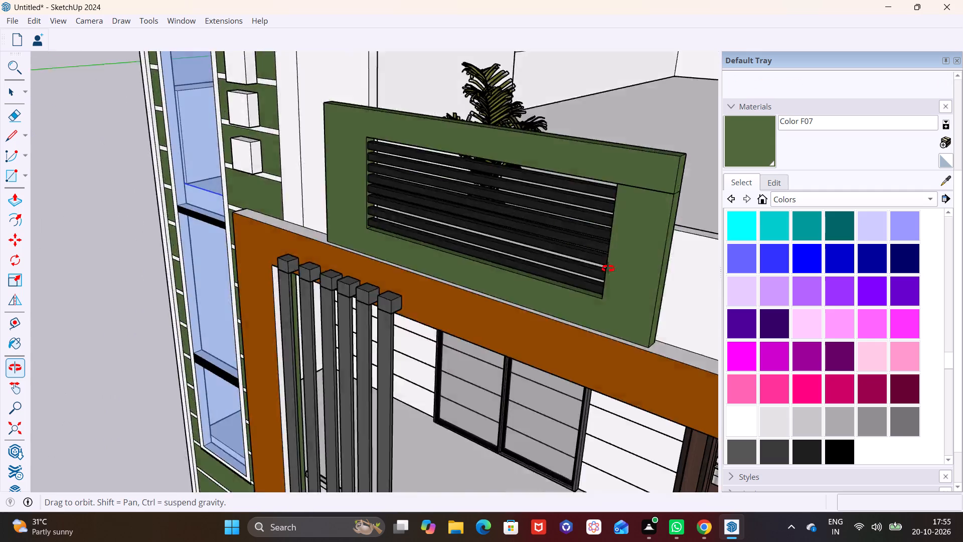
pyautogui.moveTo(608, 268); pyautogui.dragTo(667, 252, button='middle')
pyautogui.scroll(-10, 632, 234)
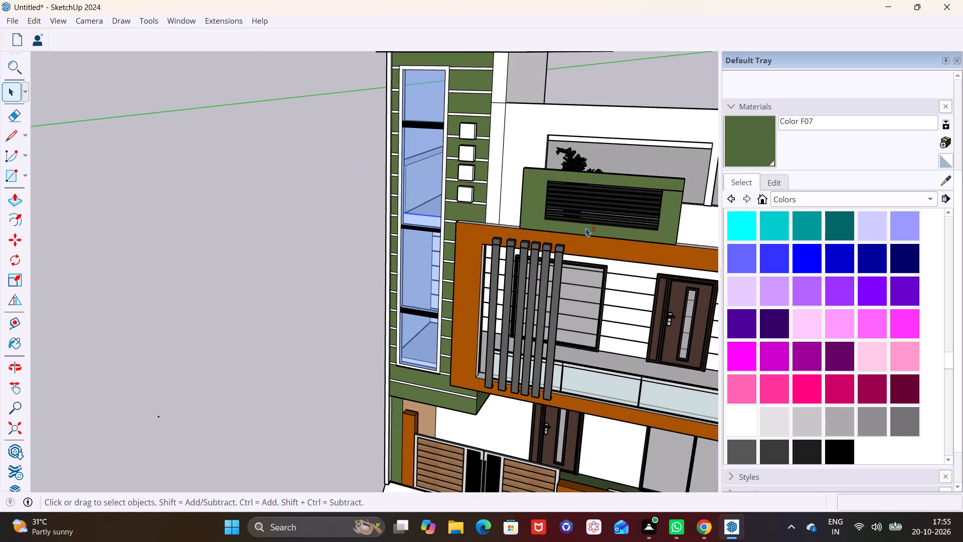
pyautogui.keyDown('shift'); pyautogui.moveTo(585, 227); pyautogui.dragTo(451, 210, button='middle'); pyautogui.keyUp('shift')
pyautogui.moveTo(501, 216); pyautogui.dragTo(98, 198, button='middle')
pyautogui.moveTo(372, 188); pyautogui.dragTo(213, 257, button='middle')
pyautogui.scroll(6, 444, 210)
pyautogui.keyDown('shift'); pyautogui.moveTo(373, 217); pyautogui.dragTo(432, 177, button='middle'); pyautogui.keyUp('shift')
pyautogui.click(434, 227)
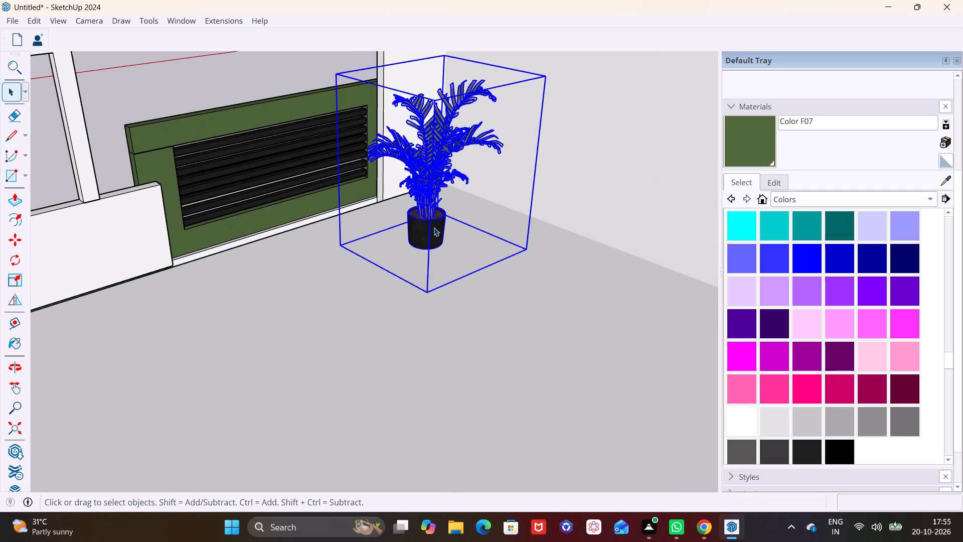
pyautogui.press('m')
pyautogui.click(423, 250)
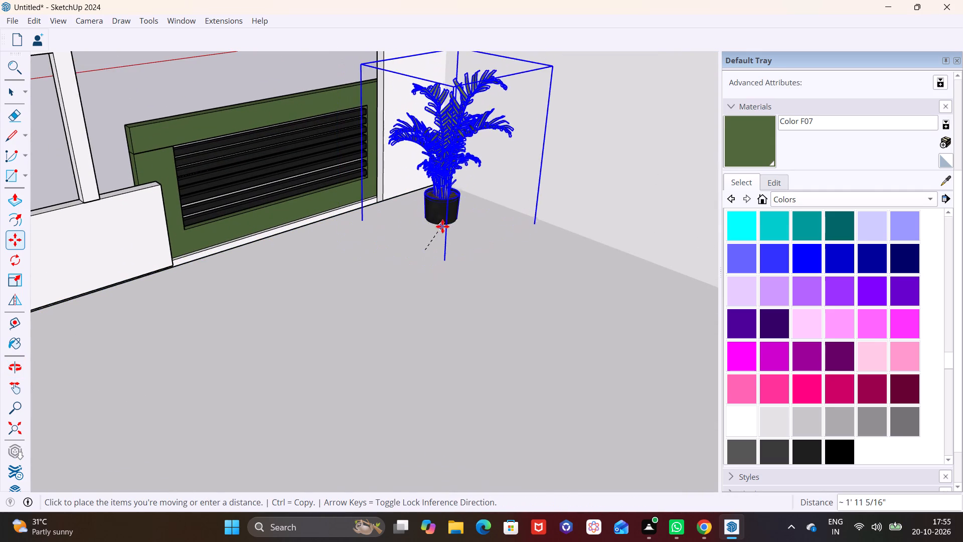
pyautogui.click(445, 231)
# Copy the potted palm three times in a row along the front parapet, spacing the first two copies about 3' 5" and 3' 1".
pyautogui.press('m')
pyautogui.click(440, 224)
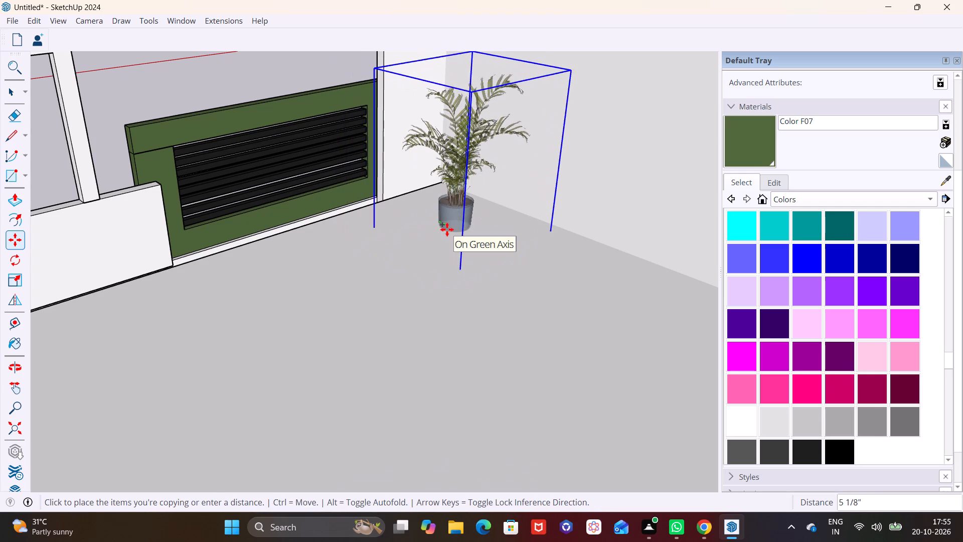
pyautogui.click(354, 249)
pyautogui.click(355, 249)
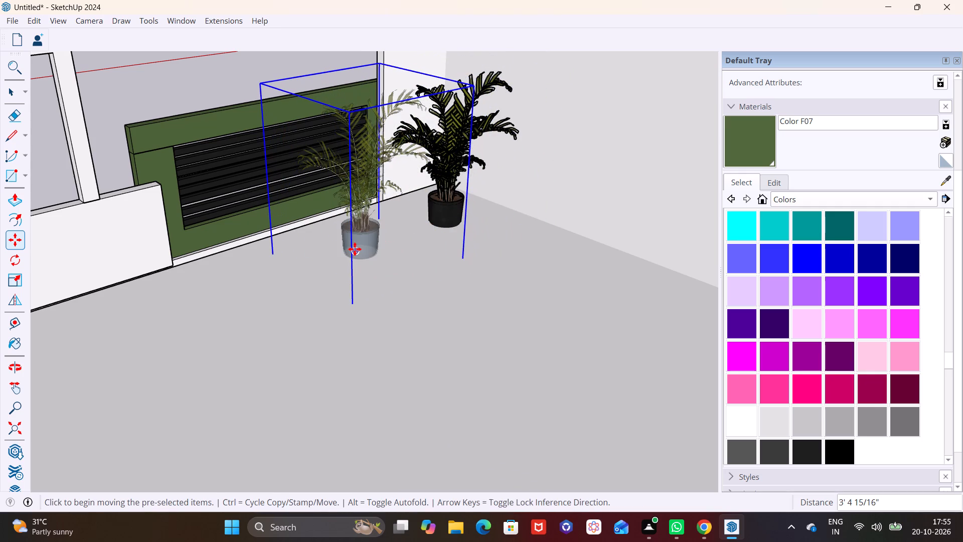
pyautogui.click(348, 250)
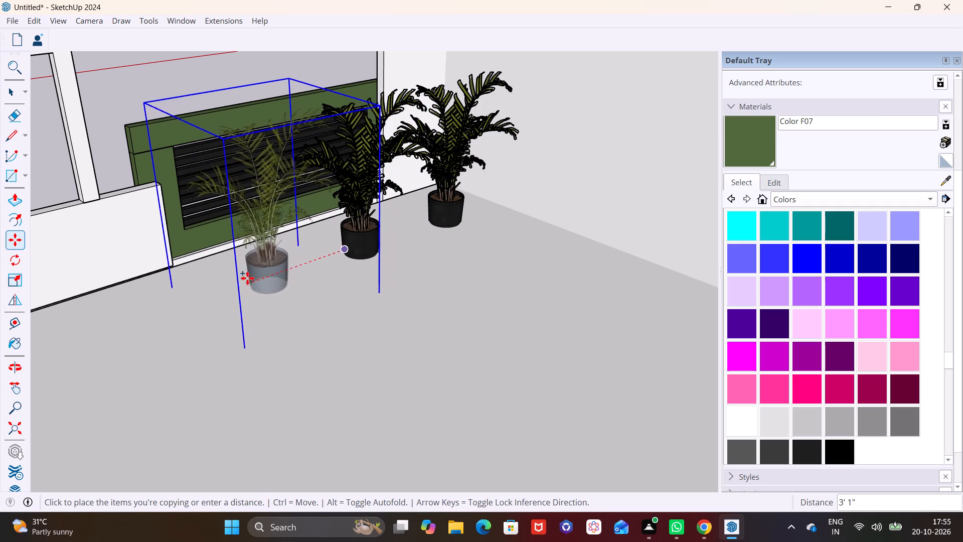
pyautogui.click(246, 278)
pyautogui.click(257, 278)
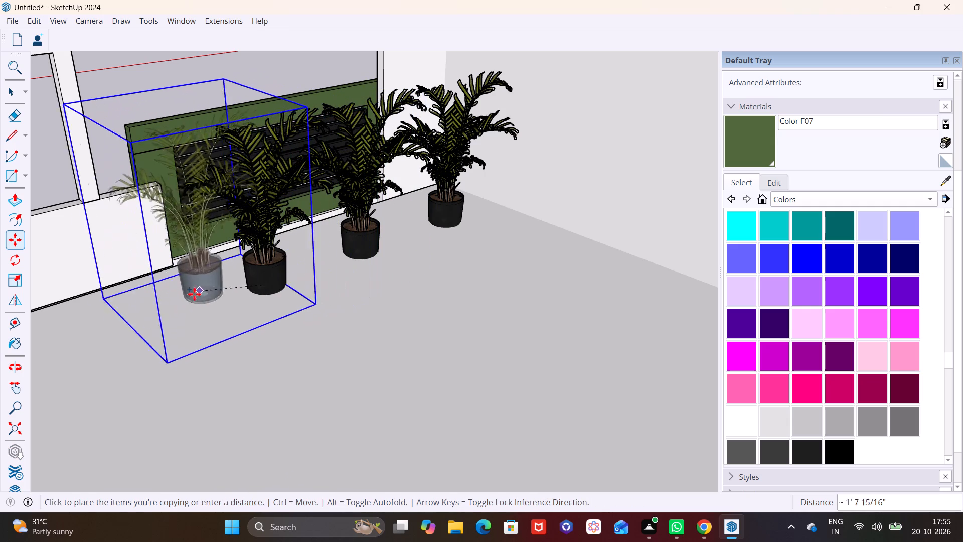
pyautogui.click(152, 308)
pyautogui.press('space')
pyautogui.click(389, 335)
# Examine the row of terrace plants through the parapet openings and the whole front elevation from the front and front corner.
pyautogui.scroll(-4, 350, 330)
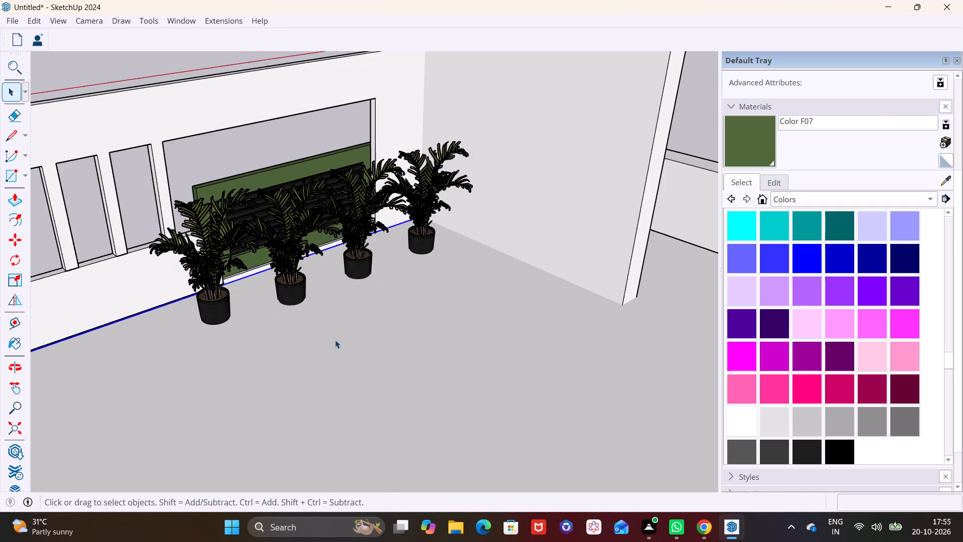
pyautogui.moveTo(339, 340); pyautogui.dragTo(630, 309, button='middle')
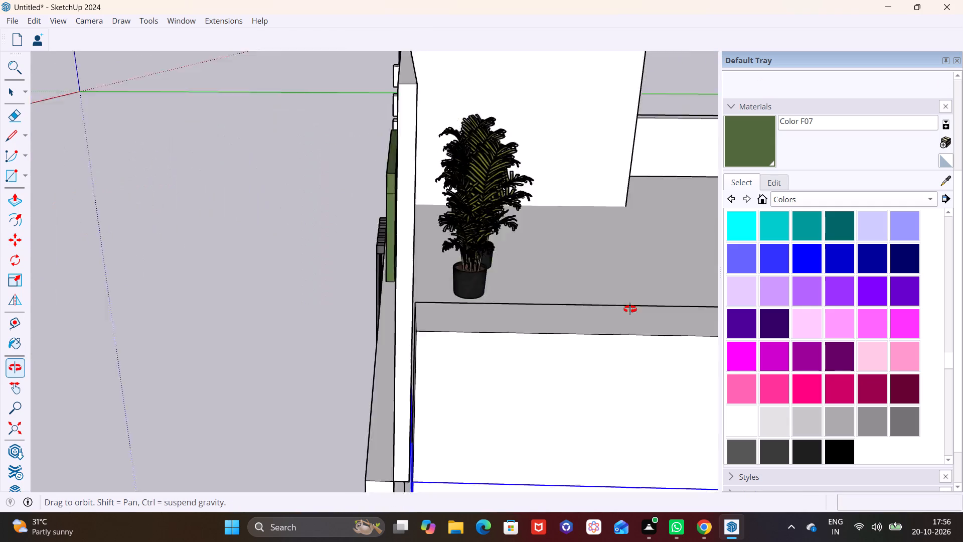
pyautogui.moveTo(630, 309); pyautogui.dragTo(655, 307, button='middle')
pyautogui.scroll(-7, 622, 301)
pyautogui.moveTo(610, 313); pyautogui.dragTo(771, 273, button='middle')
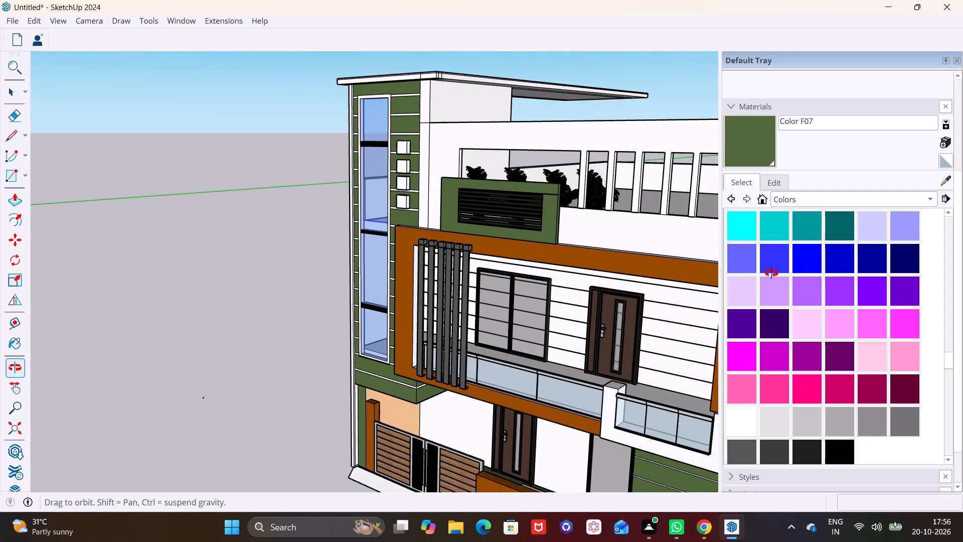
pyautogui.moveTo(771, 273); pyautogui.dragTo(770, 272, button='middle')
pyautogui.moveTo(692, 245); pyautogui.dragTo(543, 176, button='middle')
pyautogui.moveTo(529, 202); pyautogui.dragTo(609, 214, button='middle')
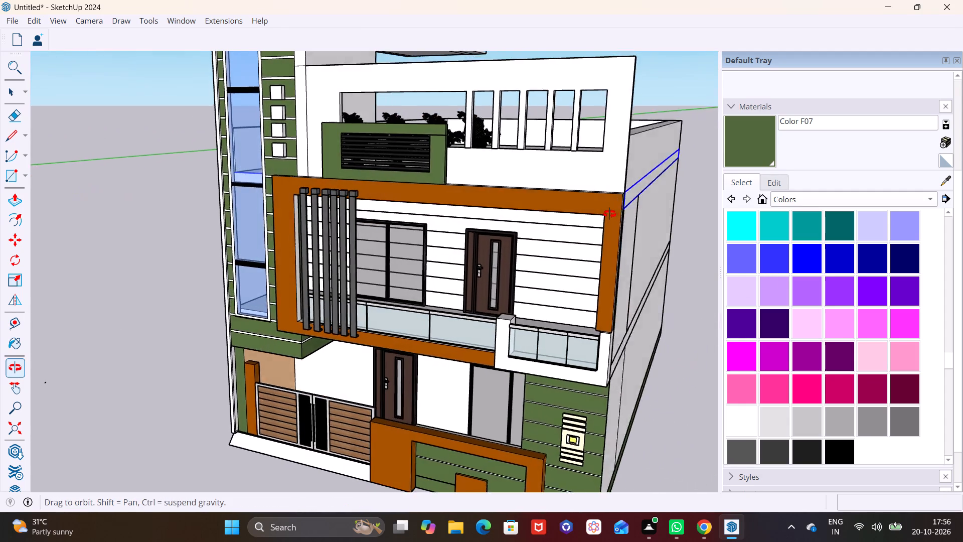
pyautogui.moveTo(609, 214); pyautogui.dragTo(634, 212, button='middle')
pyautogui.click(674, 265)
pyautogui.scroll(-6, 572, 236)
pyautogui.moveTo(570, 238); pyautogui.dragTo(606, 182, button='middle')
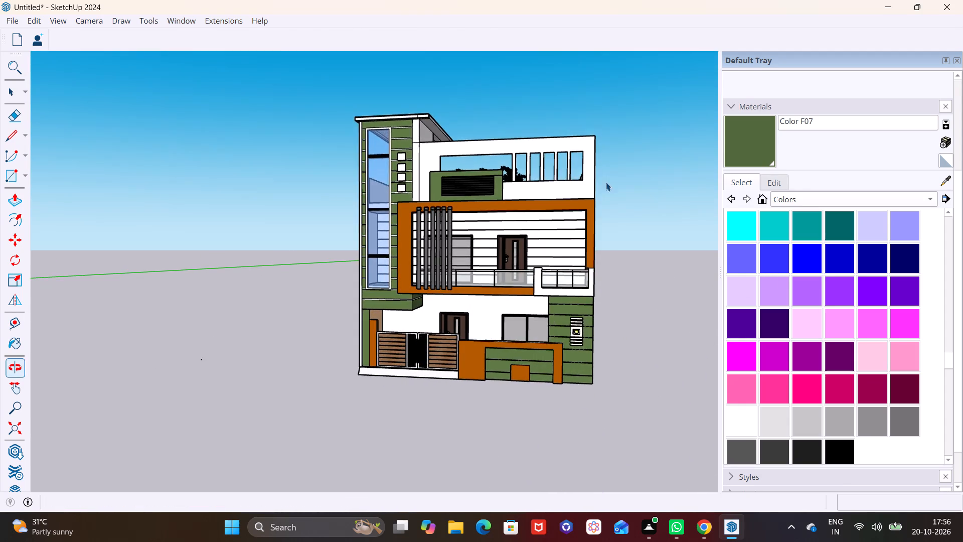
pyautogui.moveTo(576, 196); pyautogui.dragTo(486, 215, button='middle')
pyautogui.moveTo(481, 239); pyautogui.dragTo(481, 266, button='middle')
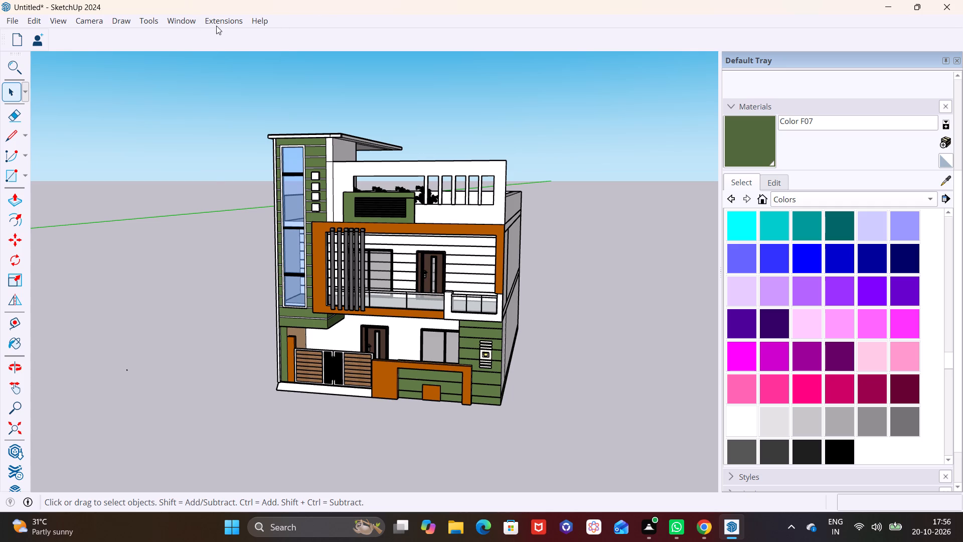
# Load the 1.4 MB leafy multi-stem "Plant" in a black pot from the 3D Warehouse's "plants" results into the model.
pyautogui.click(189, 19)
pyautogui.click(239, 116)
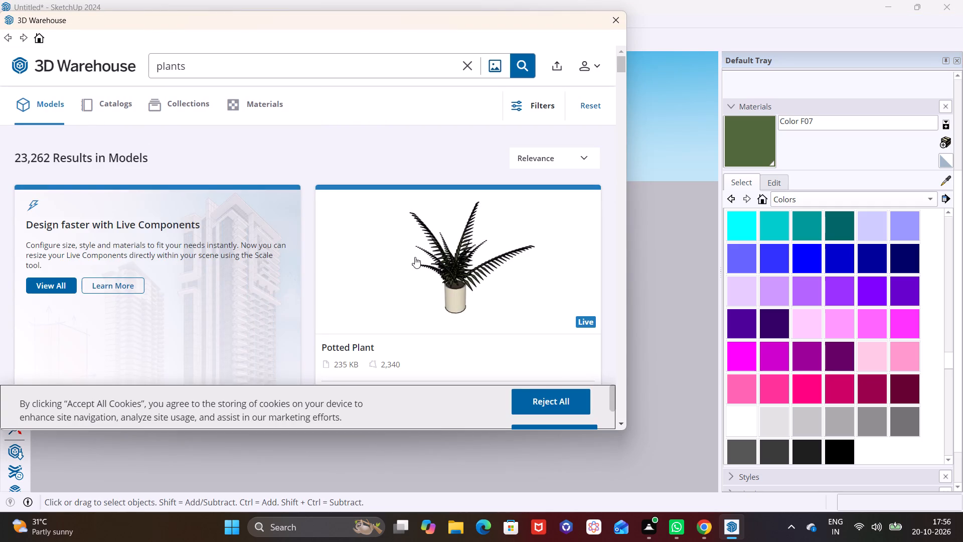
pyautogui.scroll(-11, 415, 257)
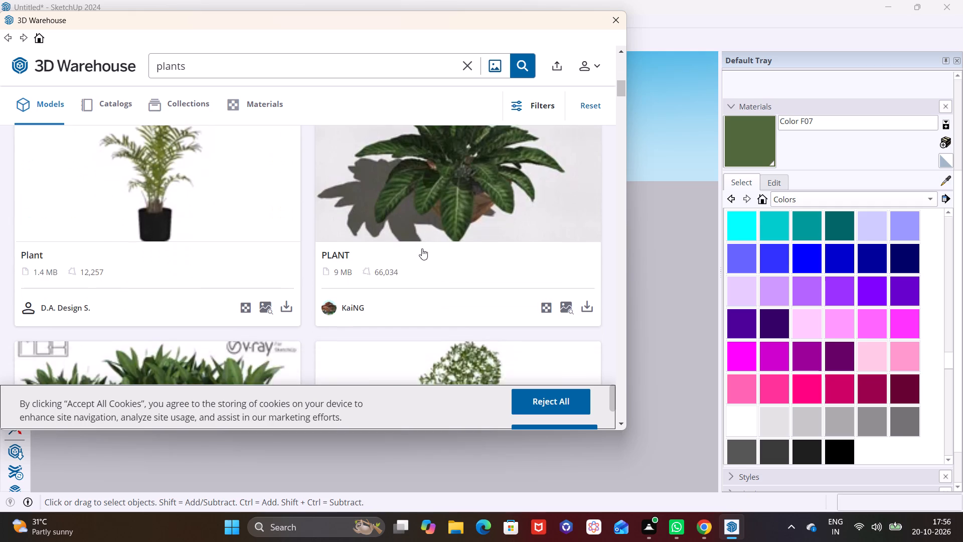
pyautogui.scroll(-5, 422, 248)
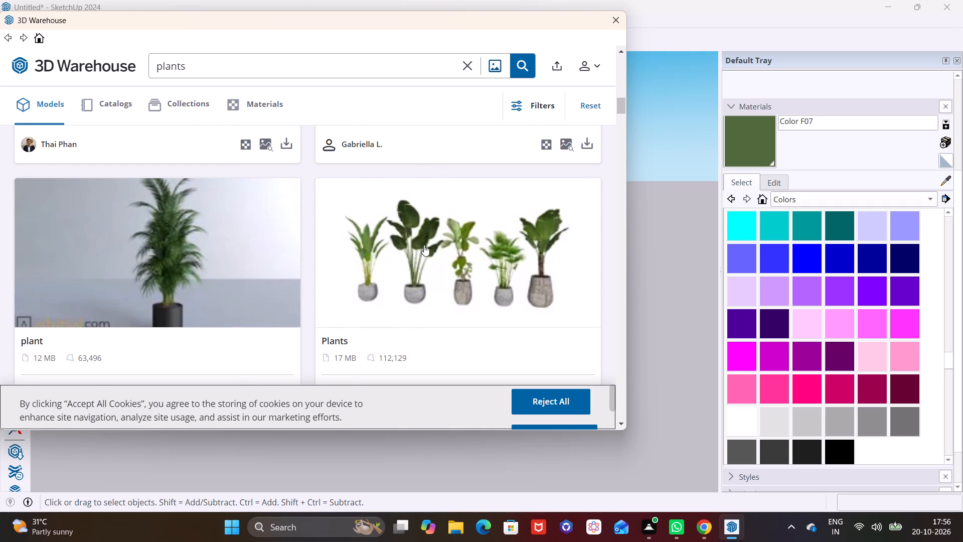
pyautogui.scroll(-6, 424, 245)
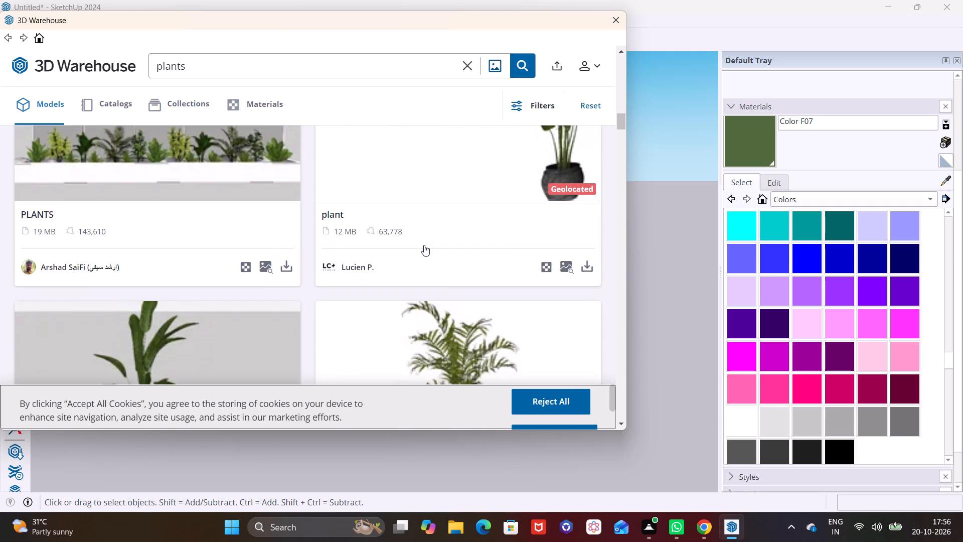
pyautogui.scroll(-4, 424, 245)
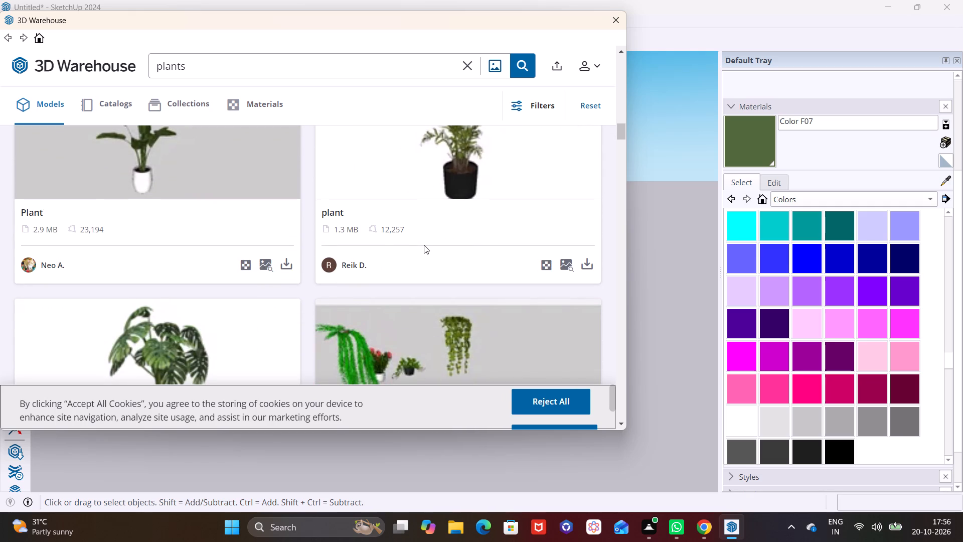
pyautogui.scroll(-6, 424, 245)
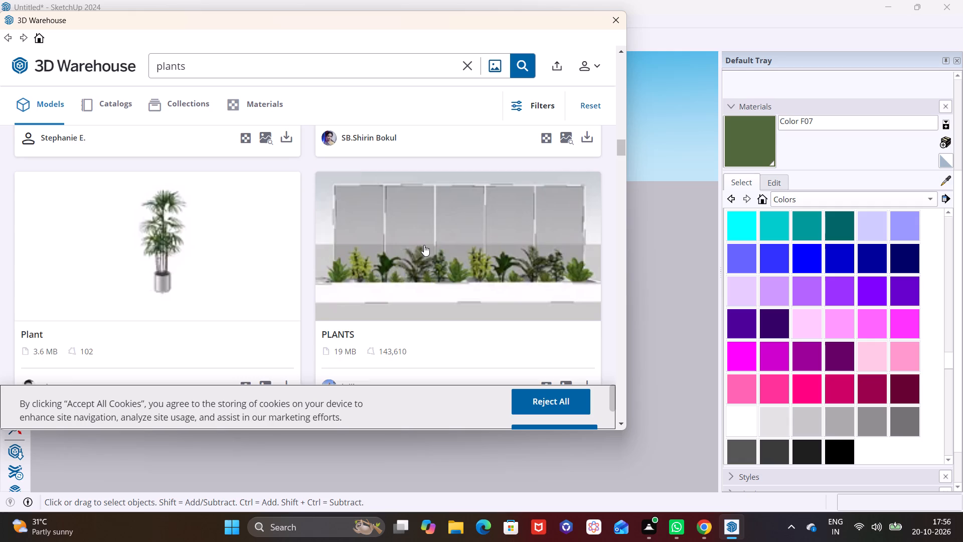
pyautogui.scroll(-12, 424, 245)
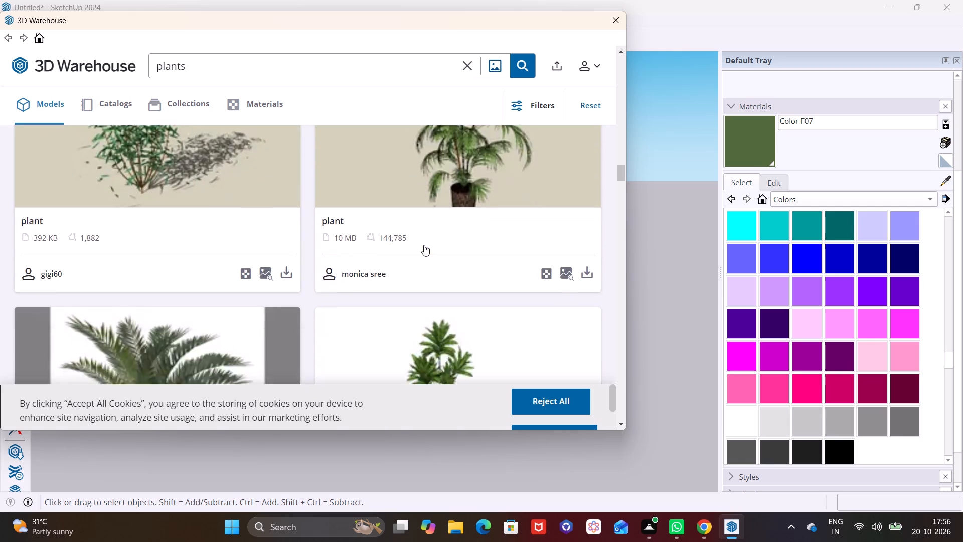
pyautogui.scroll(-2, 424, 245)
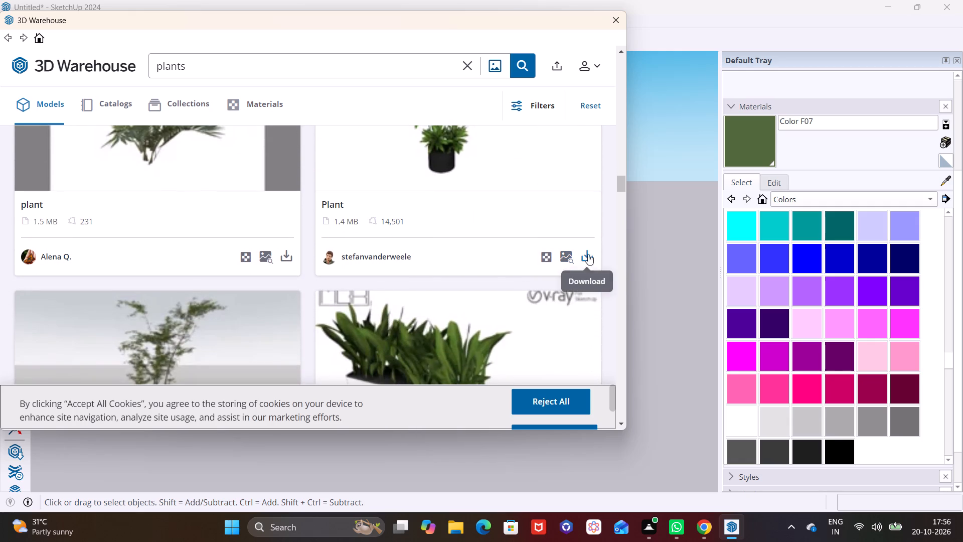
pyautogui.click(588, 254)
pyautogui.click(269, 237)
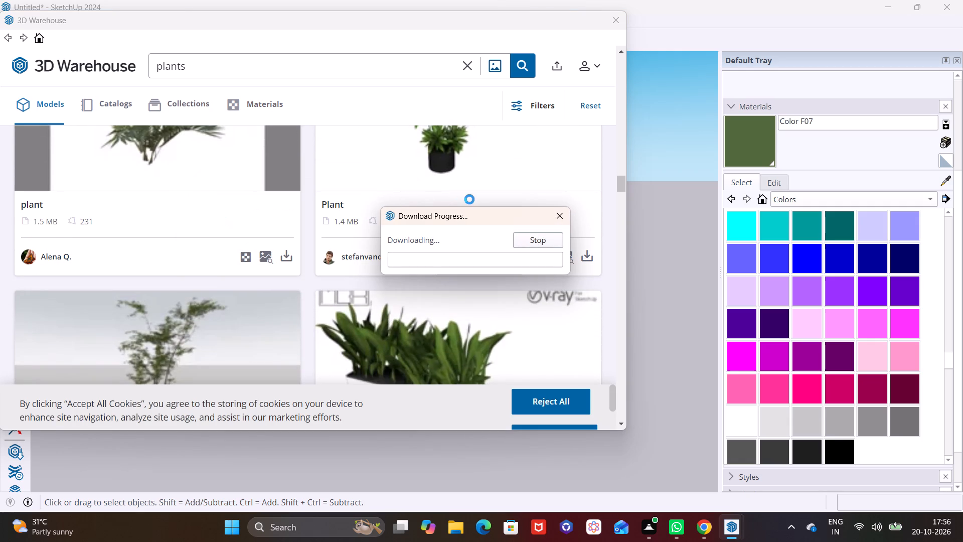
pyautogui.click(596, 289)
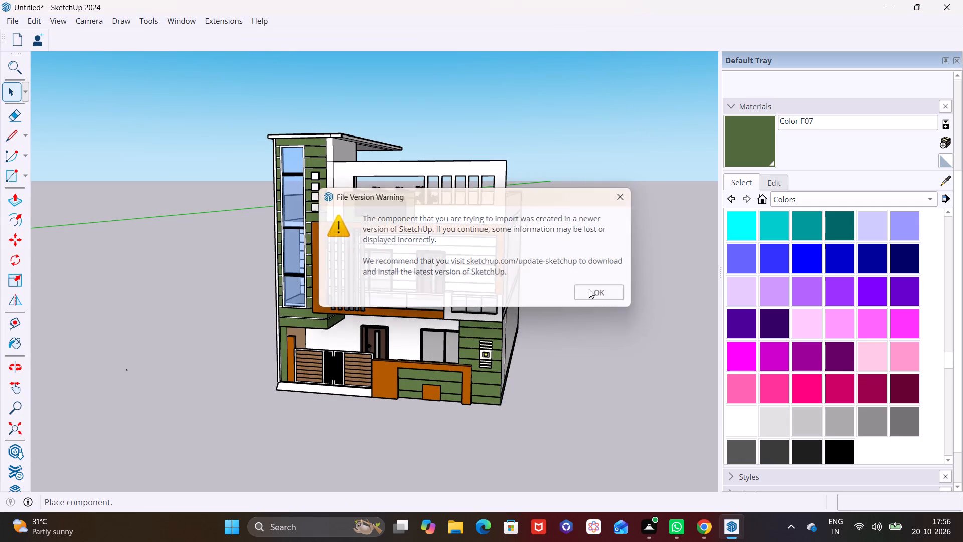
# Place the loaded leafy plant on the first-floor balcony floor, behind the vertical grey fins near the tower.
pyautogui.scroll(9, 405, 251)
pyautogui.moveTo(355, 314); pyautogui.dragTo(269, 344, button='middle')
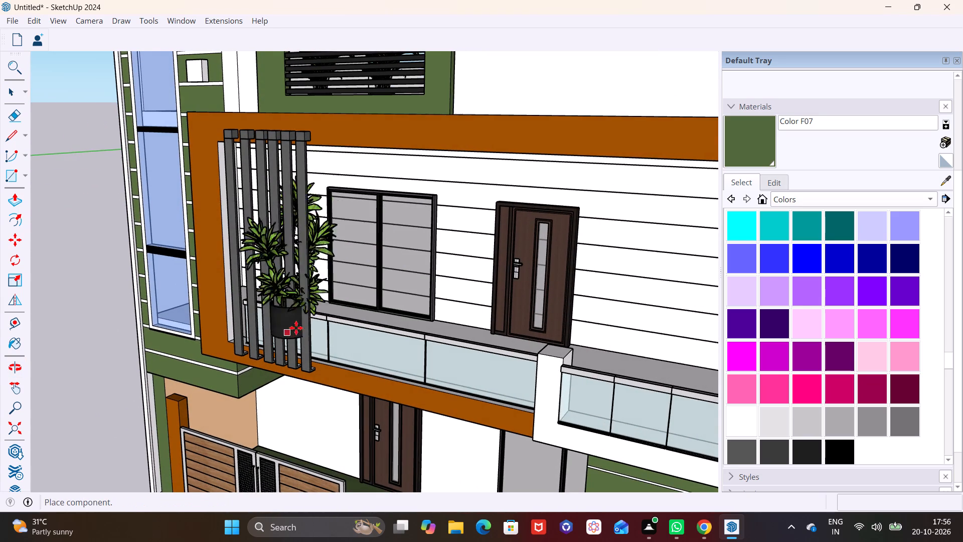
pyautogui.moveTo(360, 305); pyautogui.dragTo(235, 329, button='middle')
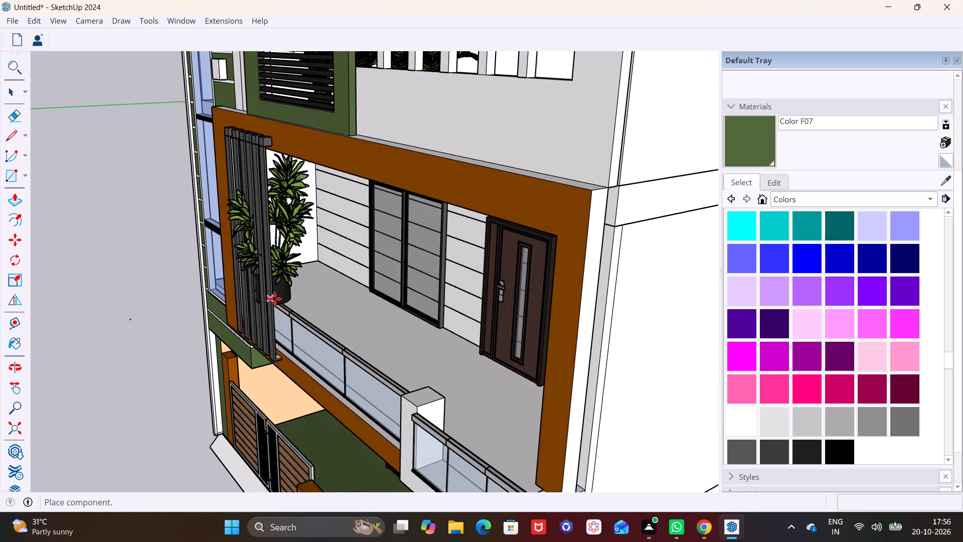
pyautogui.click(318, 316)
pyautogui.moveTo(367, 342); pyautogui.dragTo(278, 290, button='middle')
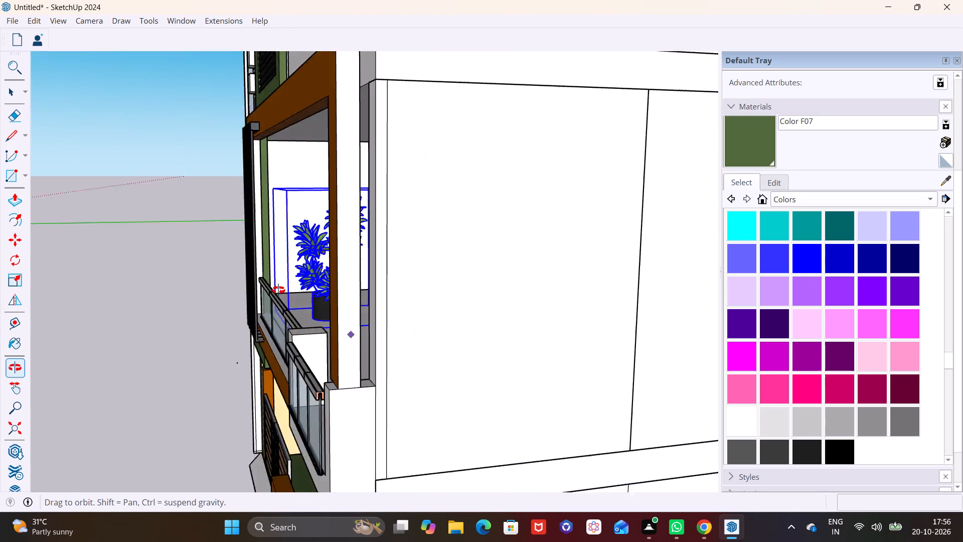
pyautogui.moveTo(278, 290); pyautogui.dragTo(422, 276, button='middle')
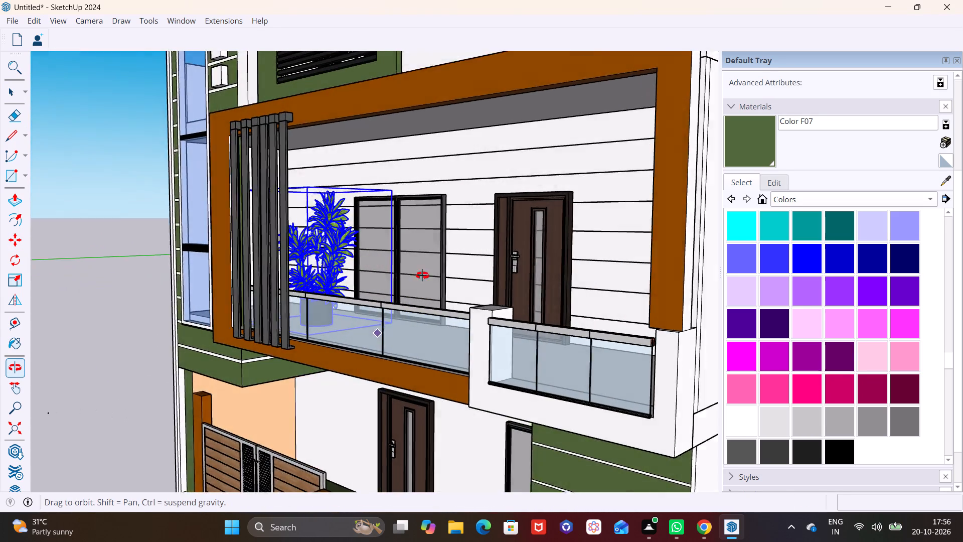
pyautogui.moveTo(422, 276); pyautogui.dragTo(448, 280, button='middle')
pyautogui.press('space')
pyautogui.click(459, 296)
# Scale the balcony plant down uniformly to about 0.66 of its size.
pyautogui.scroll(3, 333, 289)
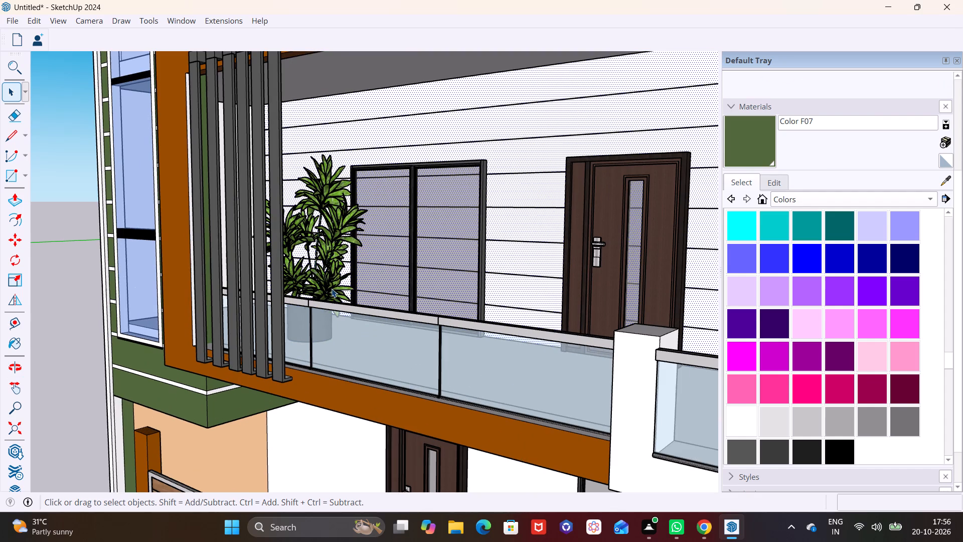
pyautogui.scroll(-2, 334, 281)
pyautogui.click(325, 261)
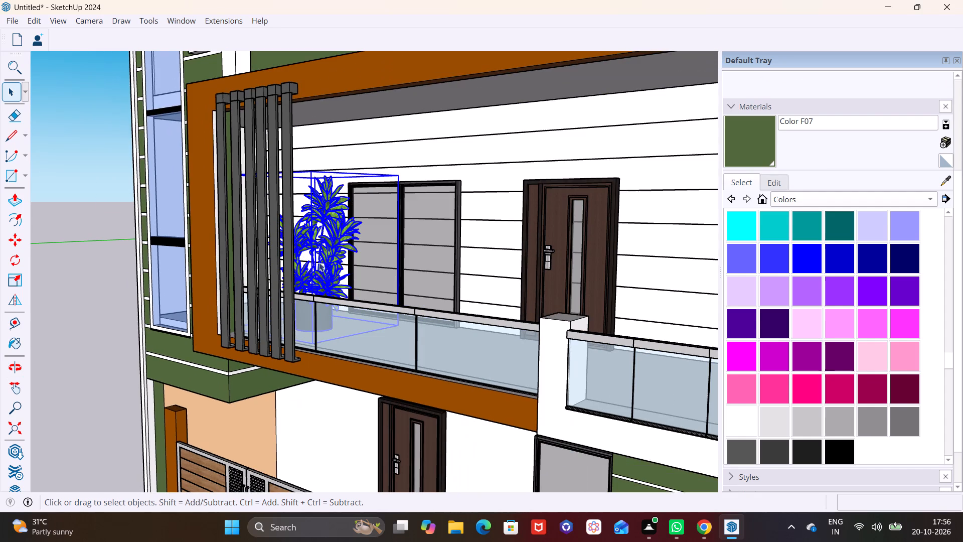
pyautogui.click(19, 282)
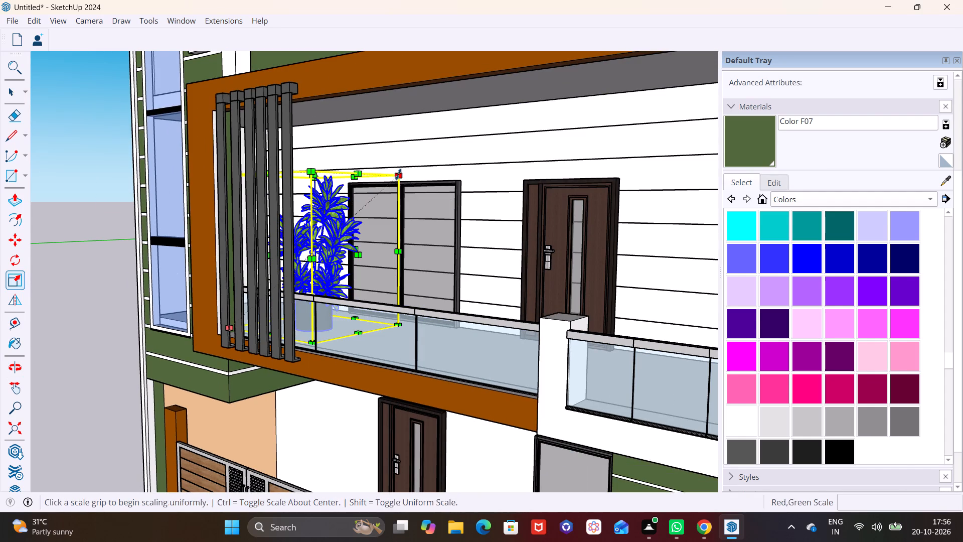
pyautogui.click(396, 174)
pyautogui.click(365, 254)
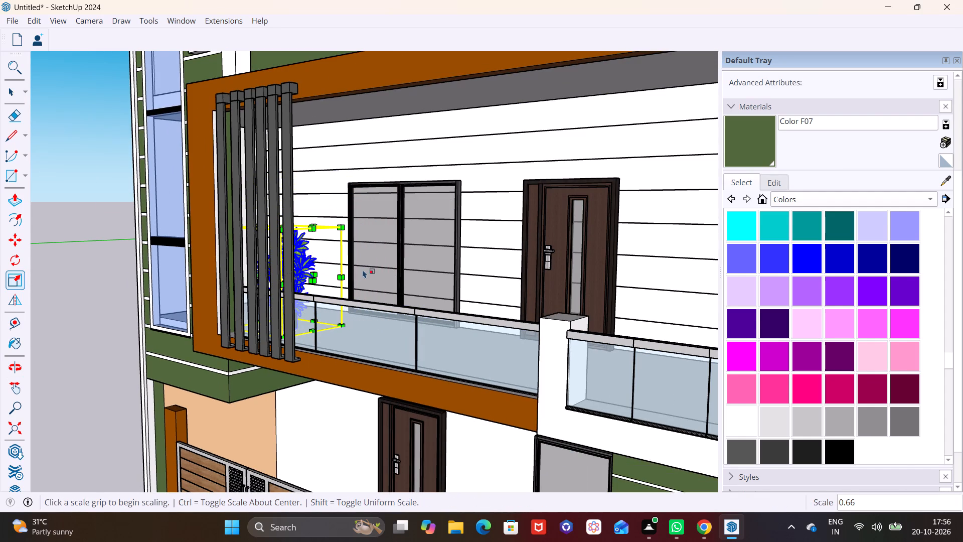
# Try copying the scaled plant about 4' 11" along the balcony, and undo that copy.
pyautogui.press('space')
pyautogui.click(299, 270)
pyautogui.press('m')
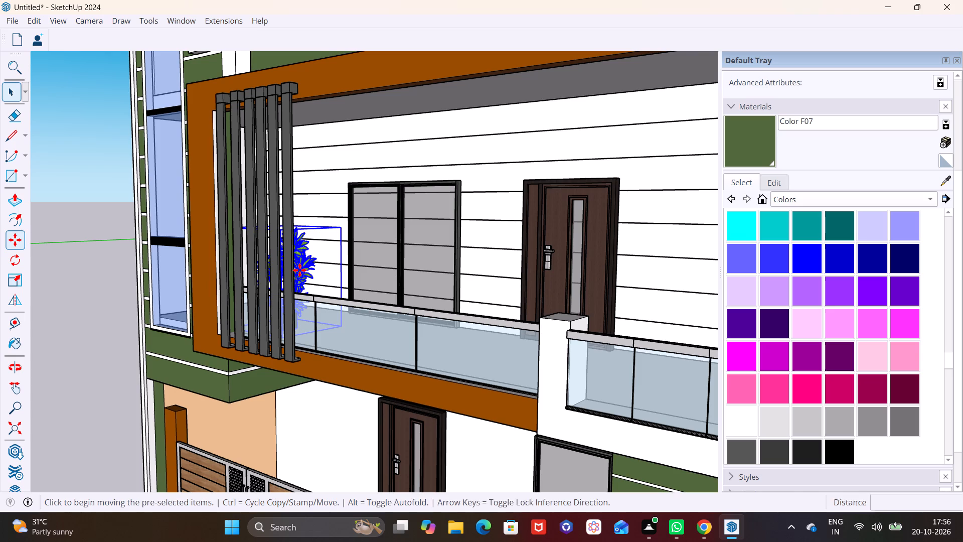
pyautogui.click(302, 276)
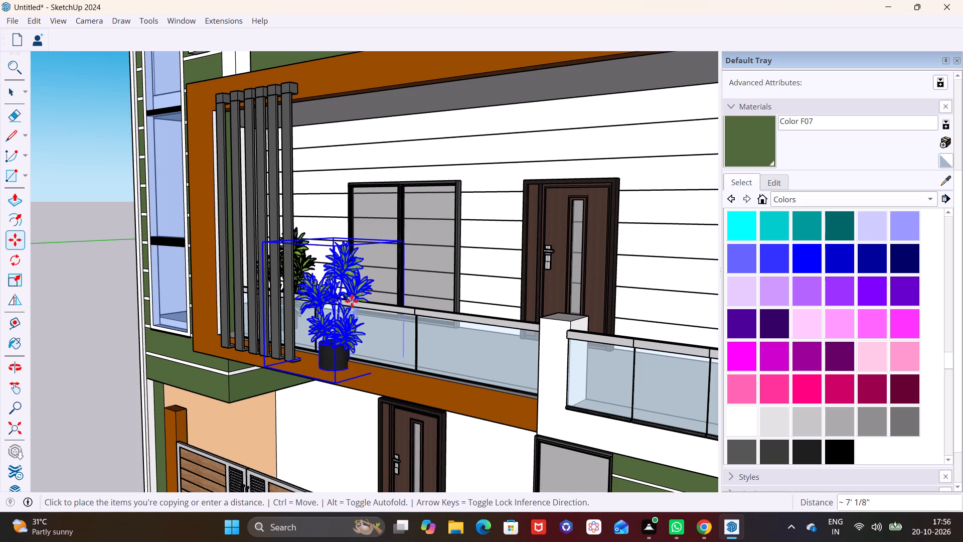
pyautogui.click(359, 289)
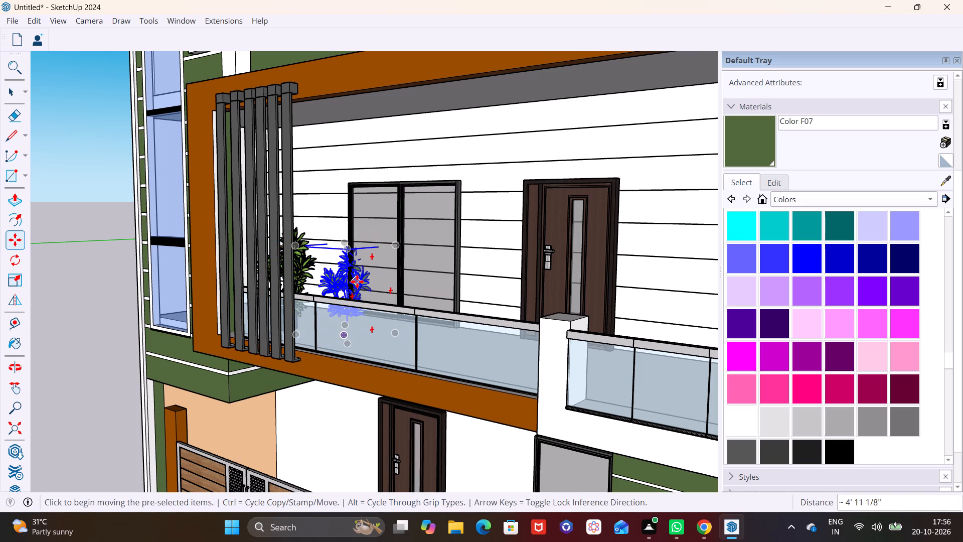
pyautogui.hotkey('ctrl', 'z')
# Copy the scaled plant twice in a row behind the balcony's glass railing, placing the first copy 2' 2" away.
pyautogui.click(310, 269)
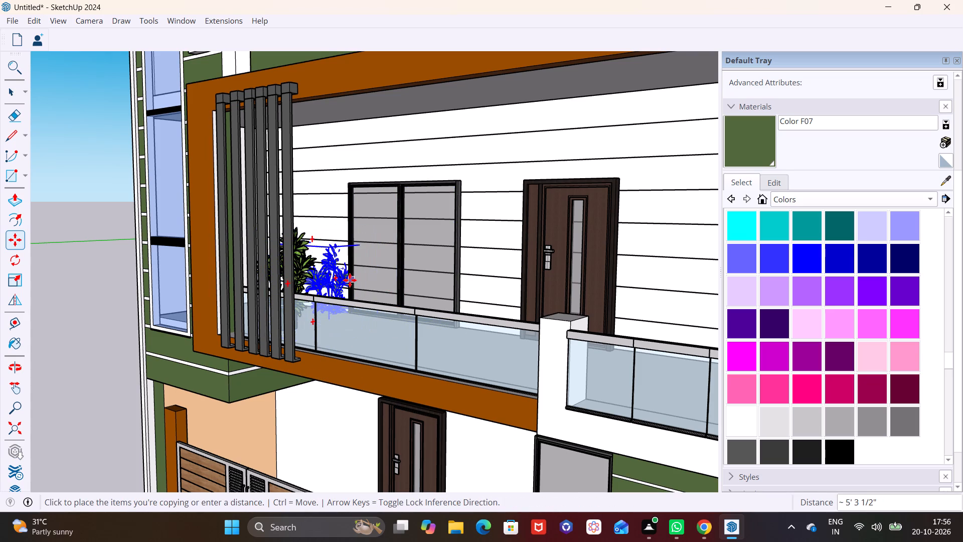
pyautogui.scroll(6, 348, 269)
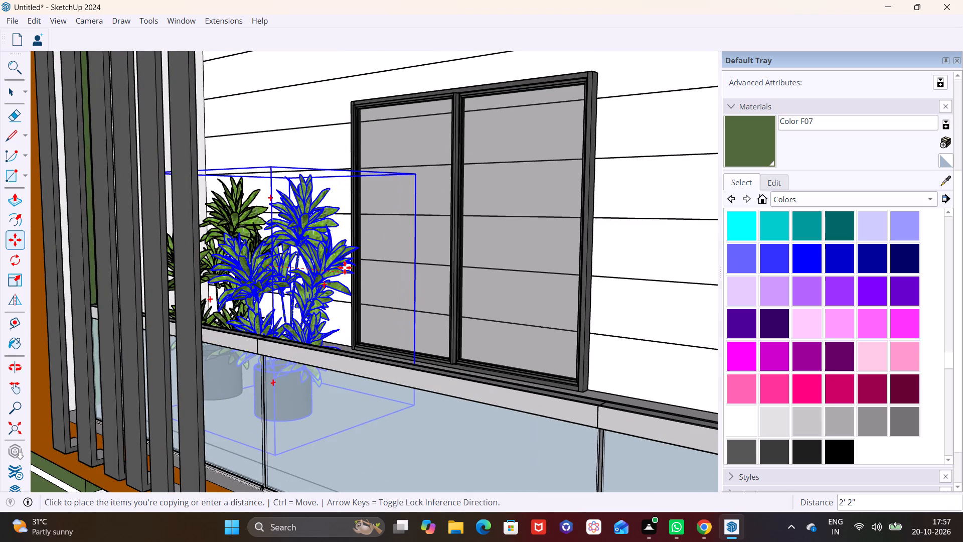
pyautogui.click(345, 267)
pyautogui.click(309, 282)
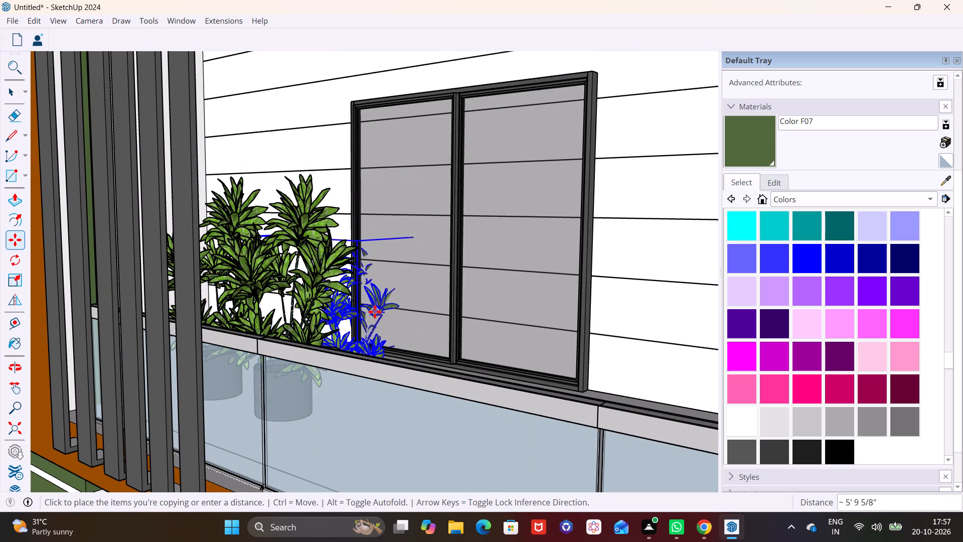
pyautogui.click(393, 288)
pyautogui.press('space')
pyautogui.click(437, 404)
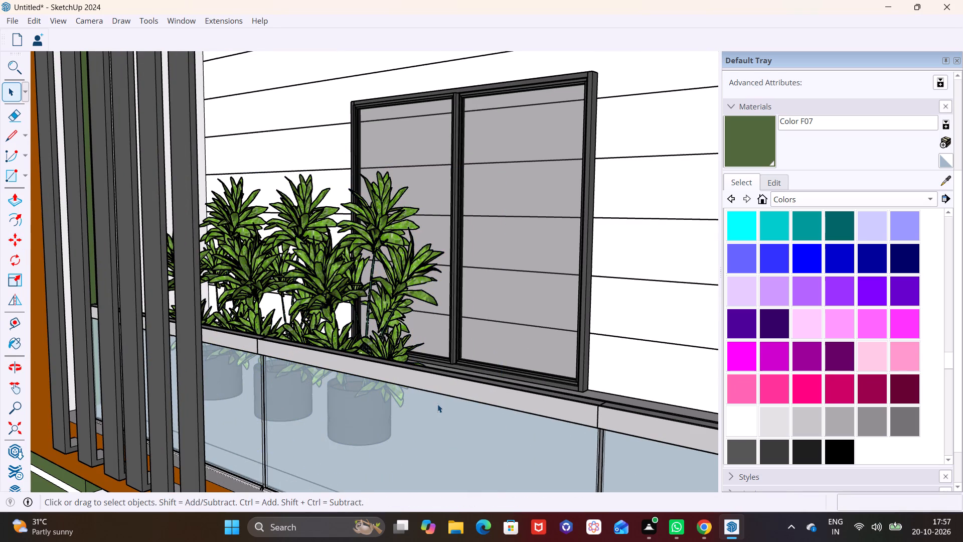
# Extend the balcony plant row with two more copies towards the white railing pillar, spacing the last about 2' 11".
pyautogui.scroll(-9, 440, 399)
pyautogui.moveTo(451, 402); pyautogui.dragTo(638, 346, button='middle')
pyautogui.scroll(-6, 450, 327)
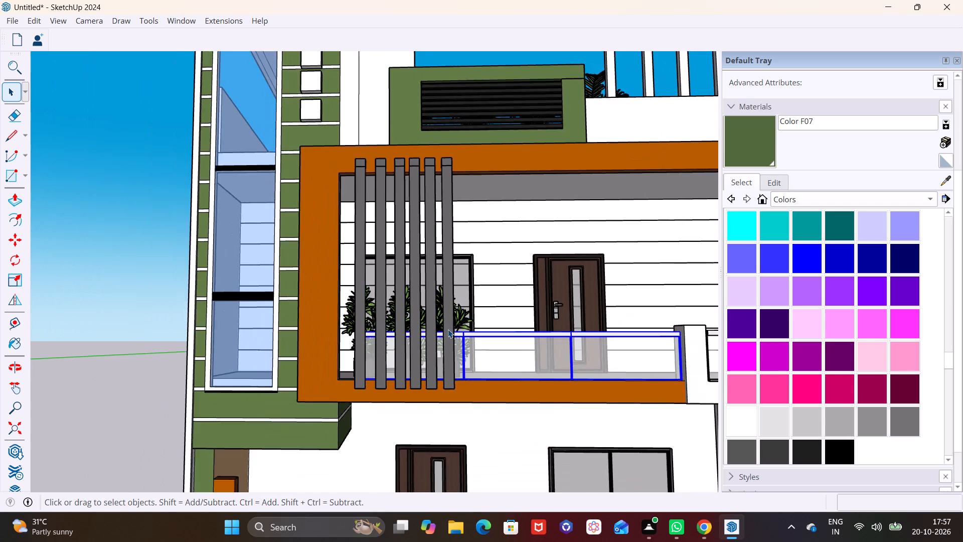
pyautogui.moveTo(474, 336); pyautogui.dragTo(384, 337, button='middle')
pyautogui.moveTo(388, 362); pyautogui.dragTo(307, 427, button='middle')
pyautogui.keyDown('shift'); pyautogui.moveTo(593, 364); pyautogui.dragTo(404, 279, button='middle'); pyautogui.keyUp('shift')
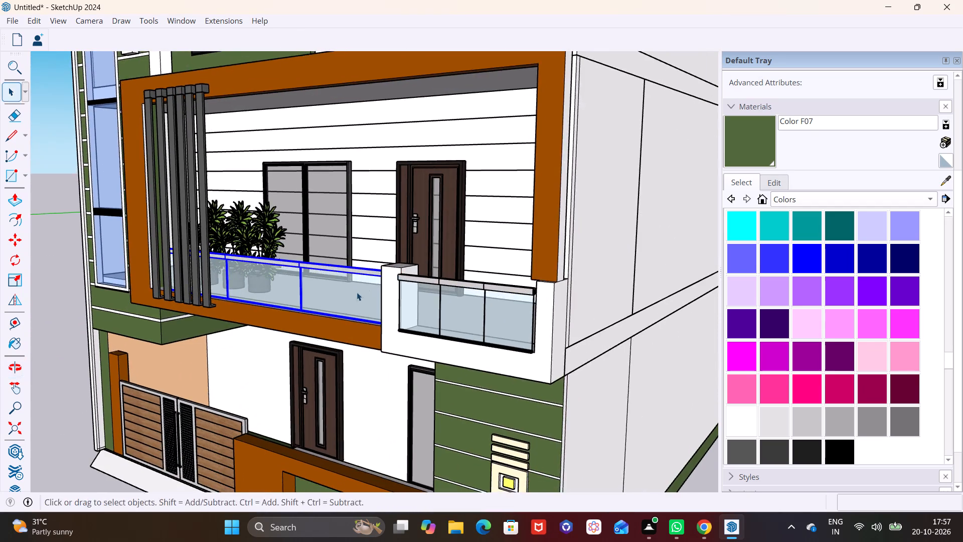
pyautogui.moveTo(356, 297); pyautogui.dragTo(356, 321, button='middle')
pyautogui.scroll(3, 236, 229)
pyautogui.click(278, 254)
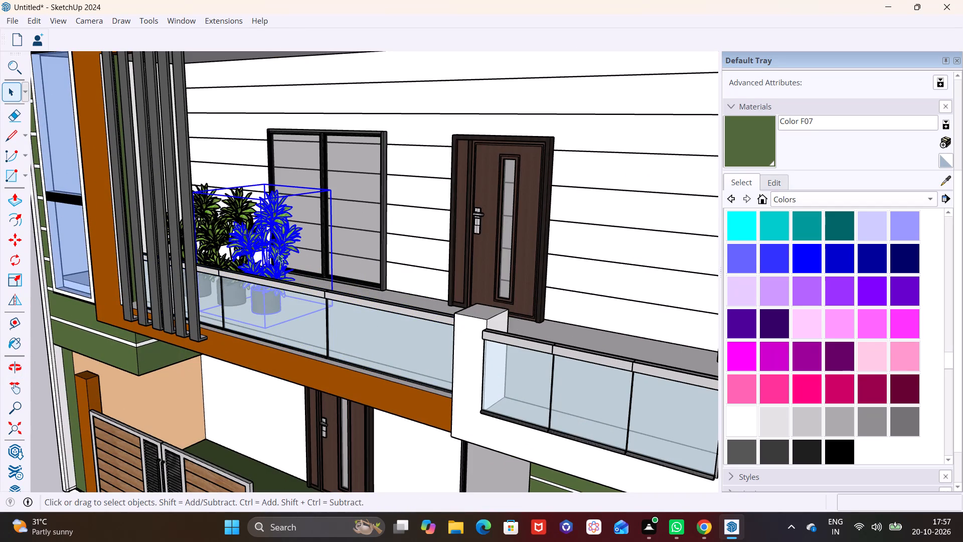
pyautogui.press('m')
pyautogui.click(278, 254)
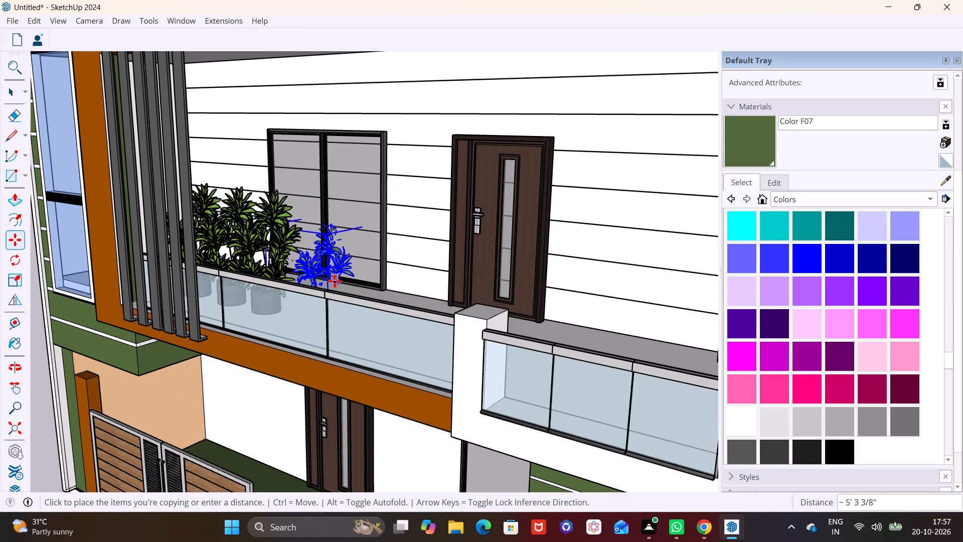
pyautogui.click(336, 269)
pyautogui.click(331, 268)
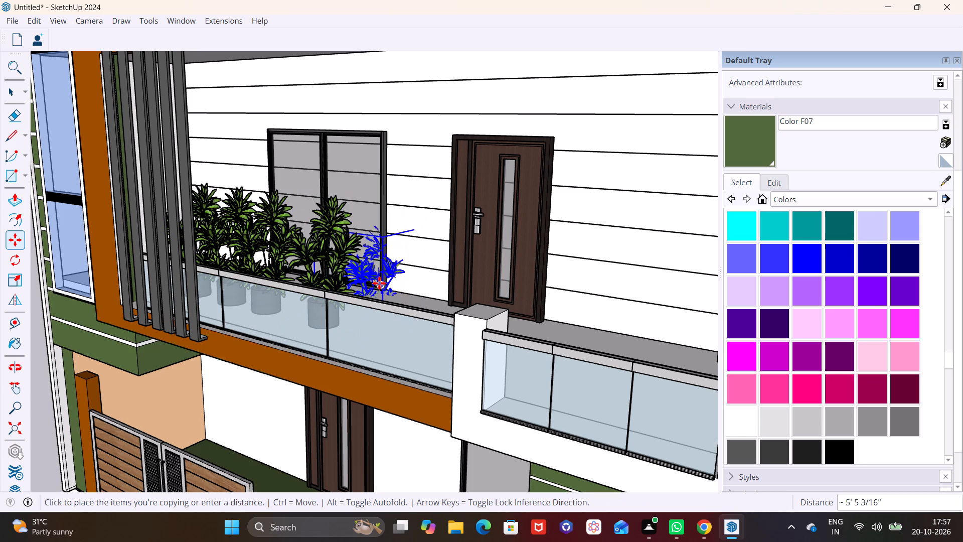
pyautogui.click(394, 280)
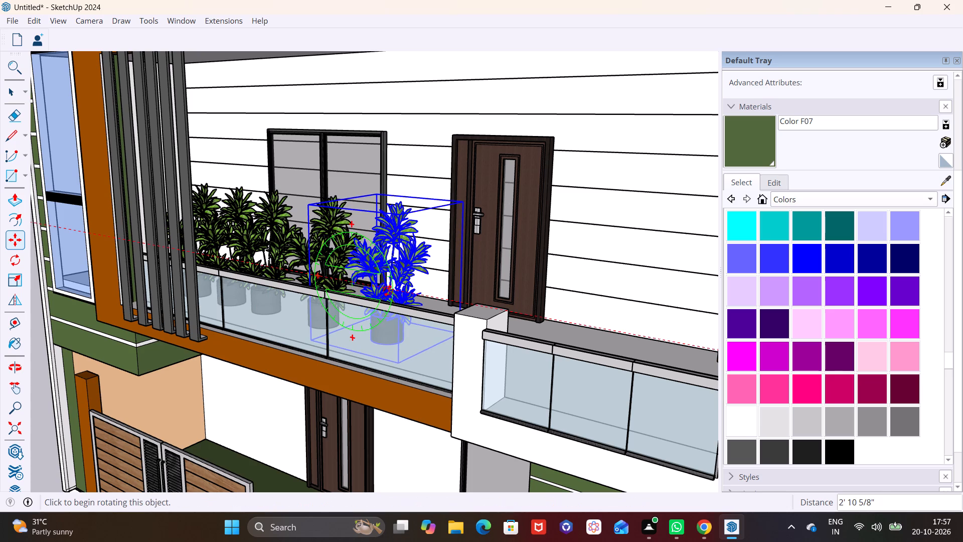
pyautogui.press('space')
pyautogui.click(581, 332)
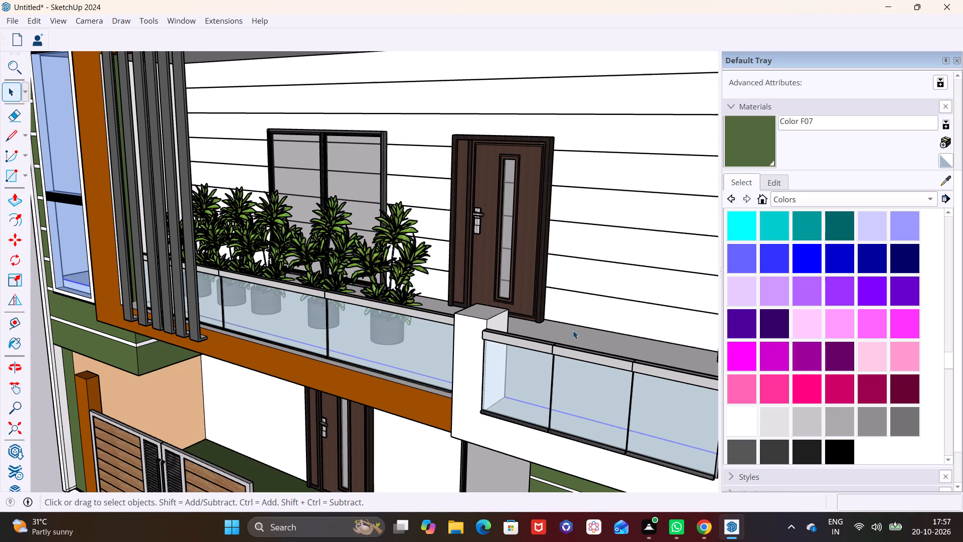
# Examine the whole house from the front and front corner with the balcony and terrace plants in place.
pyautogui.scroll(-8, 539, 330)
pyautogui.moveTo(538, 332); pyautogui.dragTo(693, 245, button='middle')
pyautogui.scroll(-3, 476, 263)
pyautogui.moveTo(473, 268); pyautogui.dragTo(469, 269, button='middle')
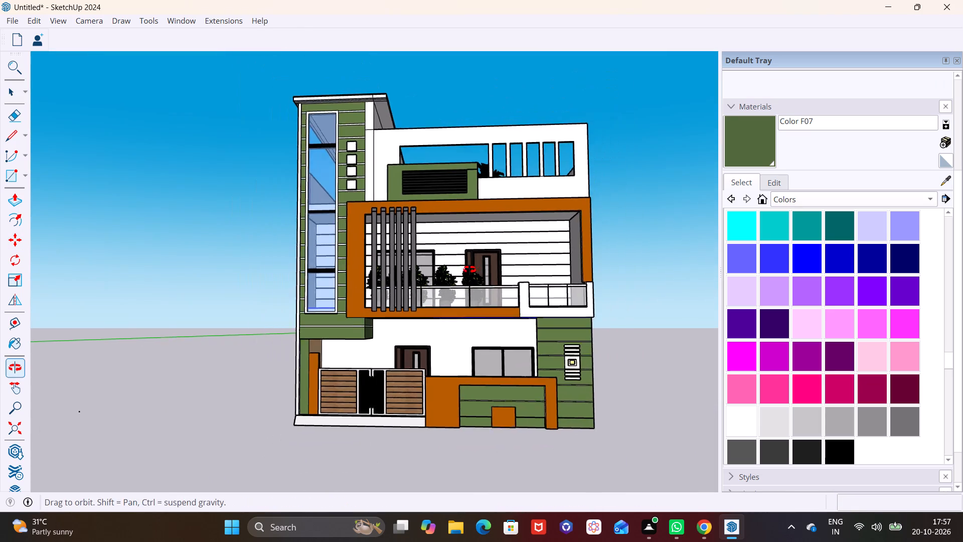
pyautogui.moveTo(469, 269); pyautogui.dragTo(377, 273, button='middle')
pyautogui.scroll(-1, 375, 272)
pyautogui.moveTo(434, 318); pyautogui.dragTo(327, 399, button='middle')
pyautogui.scroll(3, 361, 313)
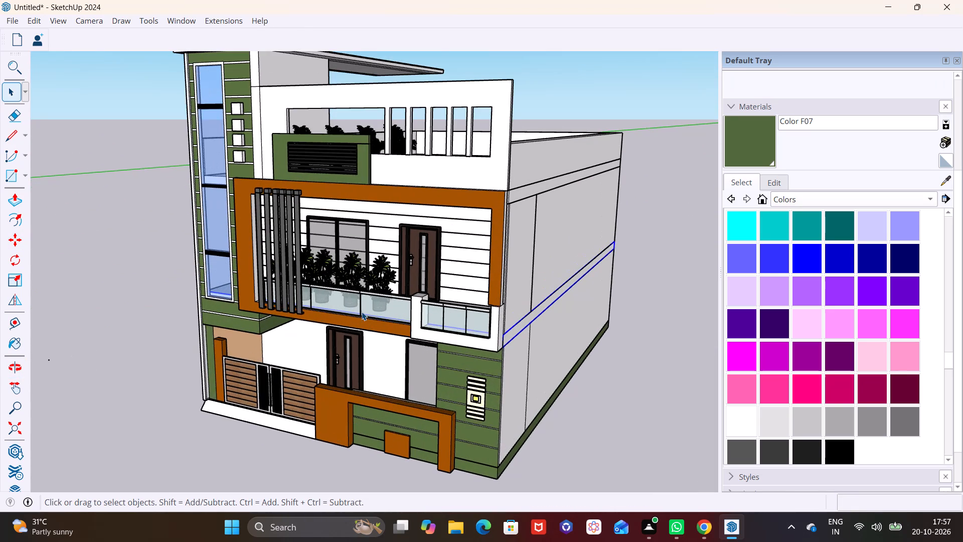
pyautogui.scroll(-3, 374, 333)
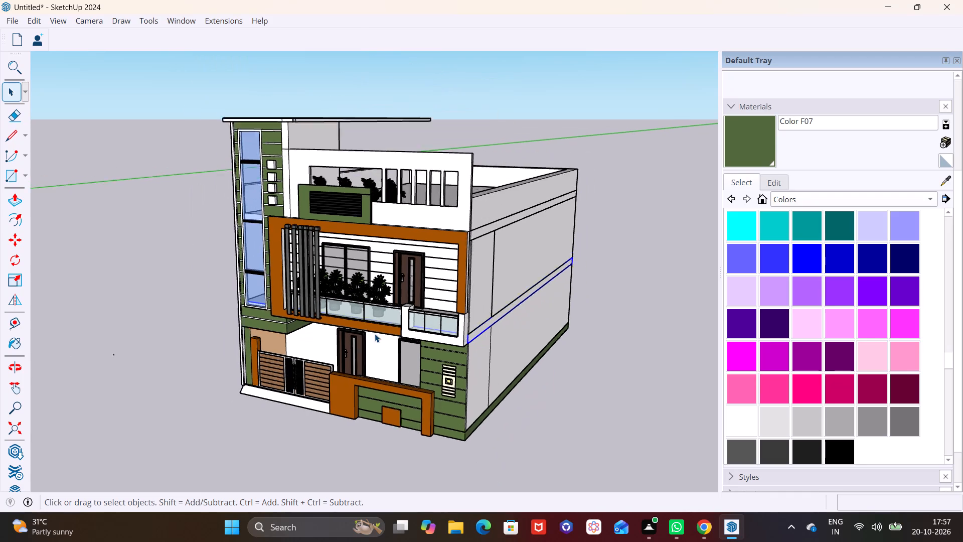
pyautogui.scroll(-2, 375, 334)
pyautogui.moveTo(375, 330); pyautogui.dragTo(402, 268, button='middle')
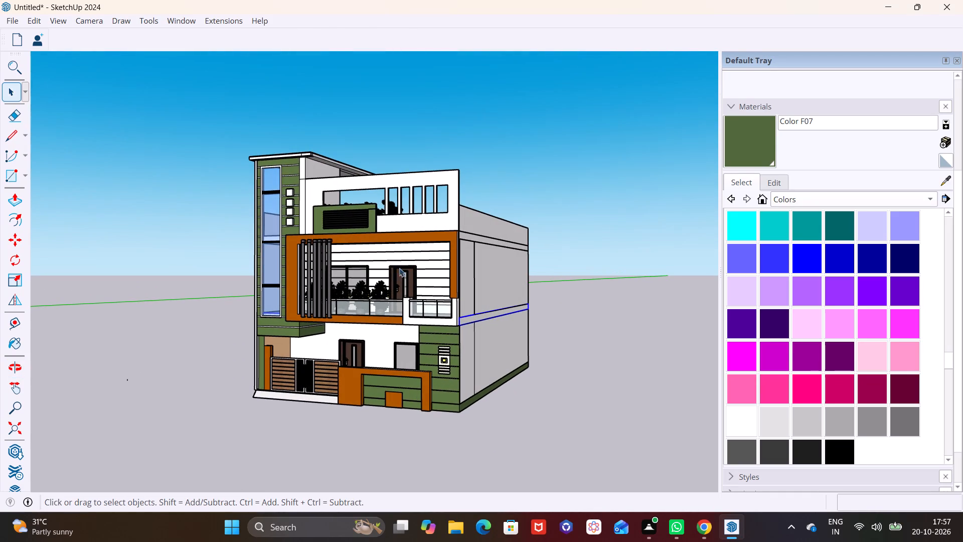
# Sample the balcony frame's orange-brown Color C07 and paint the front edge faces of the tower's roof slab with it.
pyautogui.scroll(6, 305, 133)
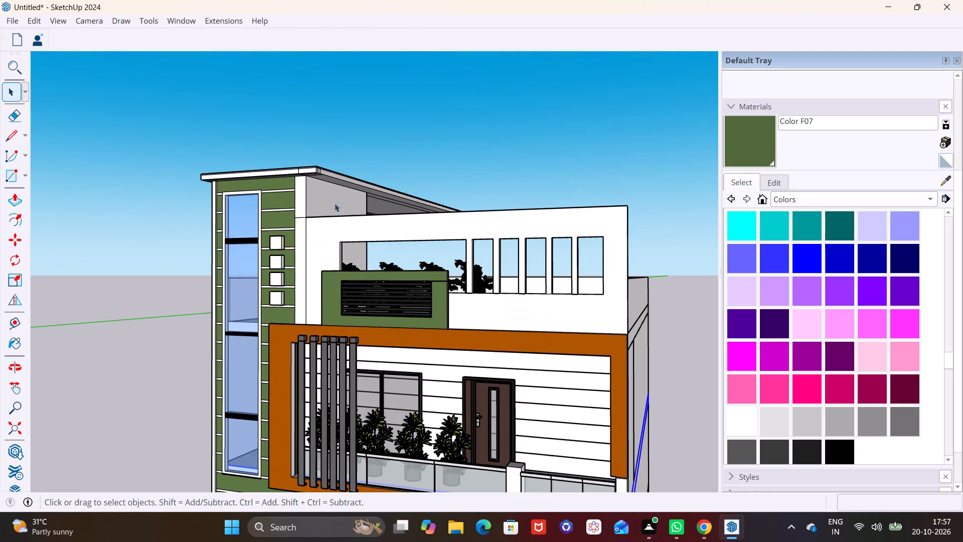
pyautogui.click(946, 176)
pyautogui.click(596, 340)
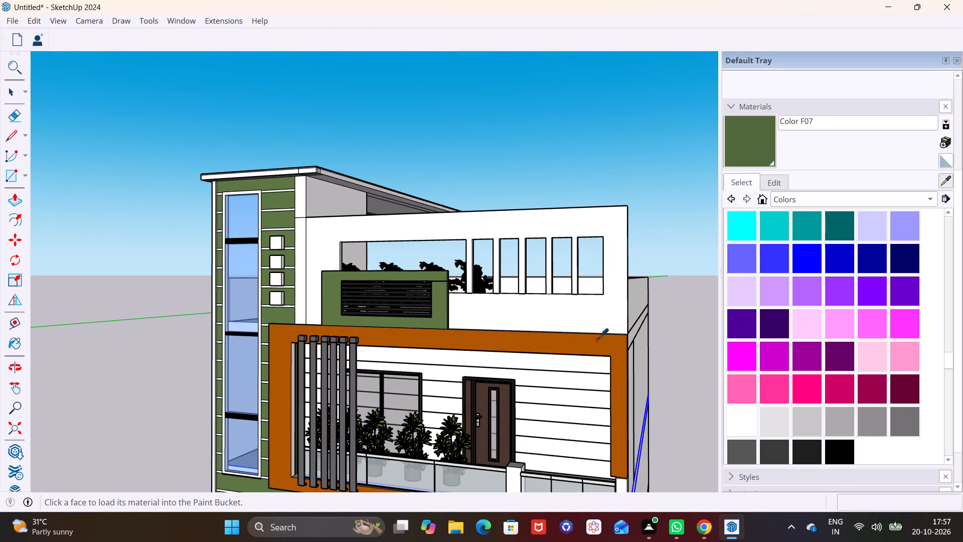
pyautogui.click(282, 173)
pyautogui.scroll(4, 282, 173)
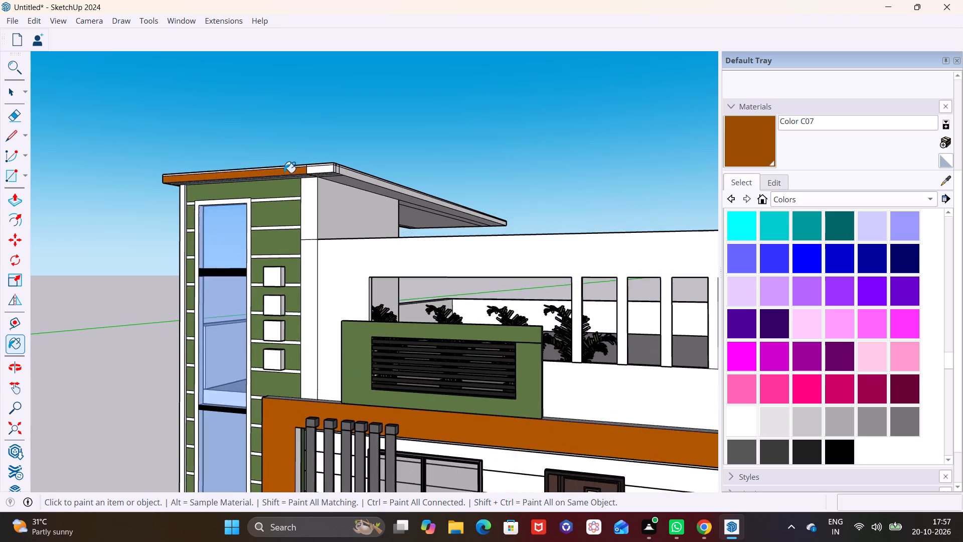
pyautogui.scroll(4, 284, 173)
pyautogui.click(345, 165)
pyautogui.click(334, 159)
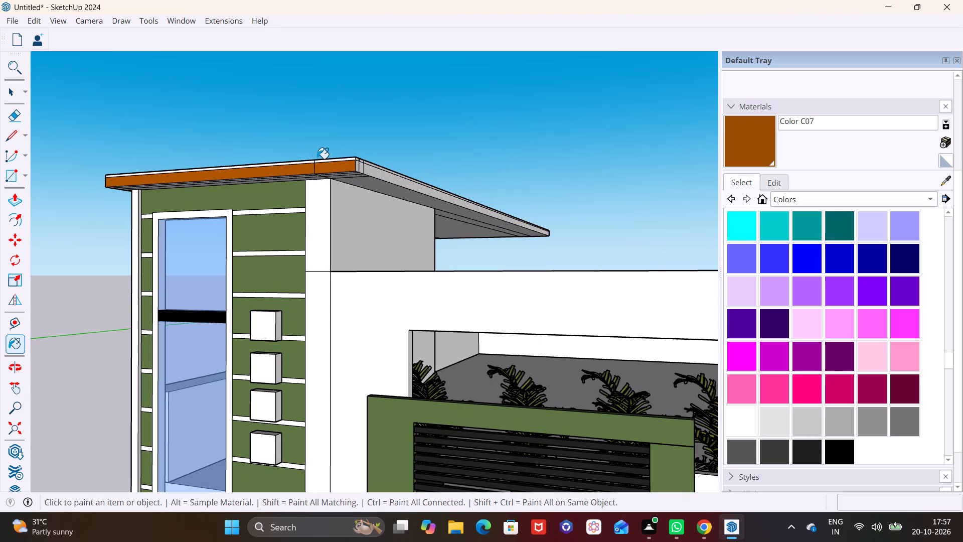
pyautogui.click(307, 161)
pyautogui.scroll(8, 323, 164)
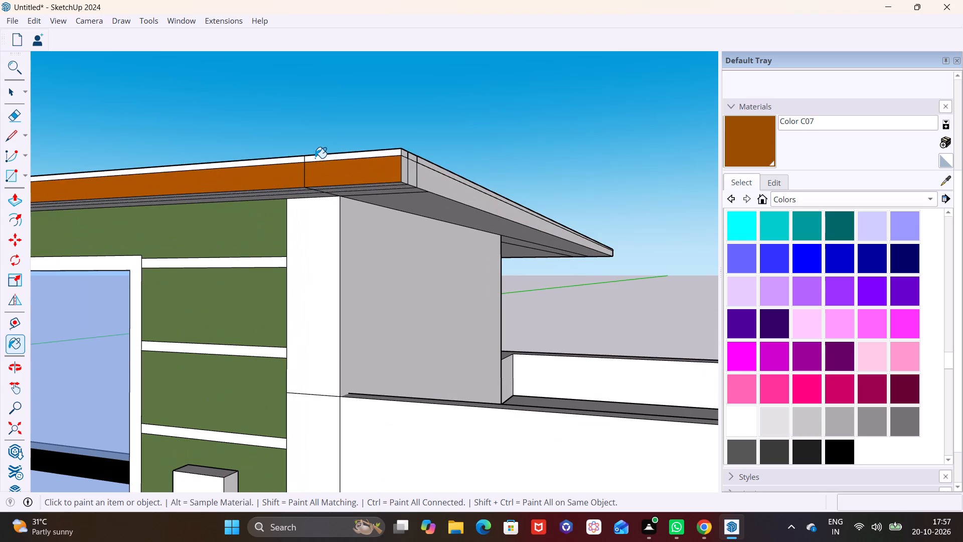
pyautogui.click(315, 158)
pyautogui.click(269, 161)
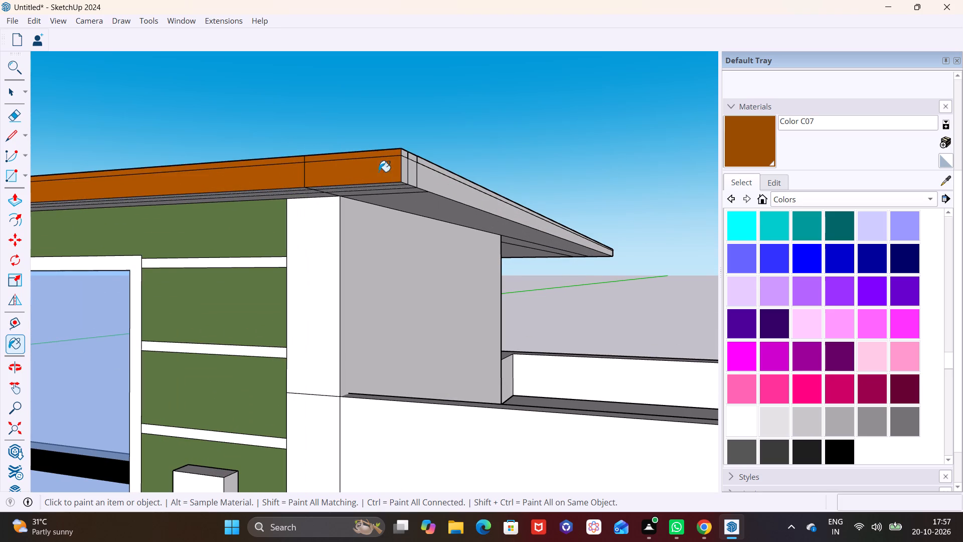
# Paint the tower roof slab's side edge faces and the small faces at its front corner with Color C07.
pyautogui.click(423, 166)
pyautogui.click(409, 169)
pyautogui.click(412, 168)
pyautogui.scroll(5, 413, 167)
pyautogui.click(431, 179)
pyautogui.click(437, 164)
pyautogui.click(409, 149)
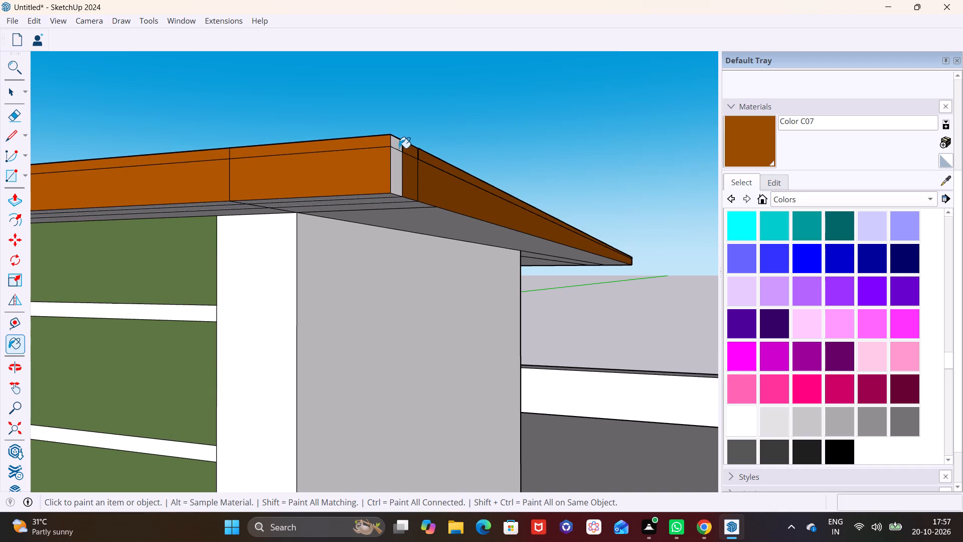
pyautogui.click(398, 148)
pyautogui.click(395, 163)
# Paint the remaining front-corner edge face and the underside faces of the tower's roof slab with Color C07.
pyautogui.click(372, 199)
pyautogui.click(385, 202)
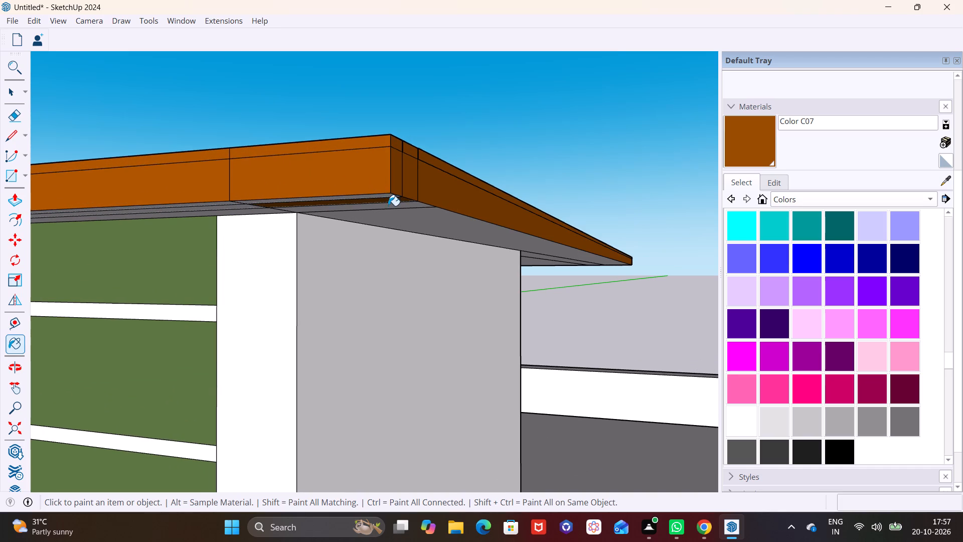
pyautogui.click(388, 206)
pyautogui.click(406, 214)
pyautogui.click(381, 195)
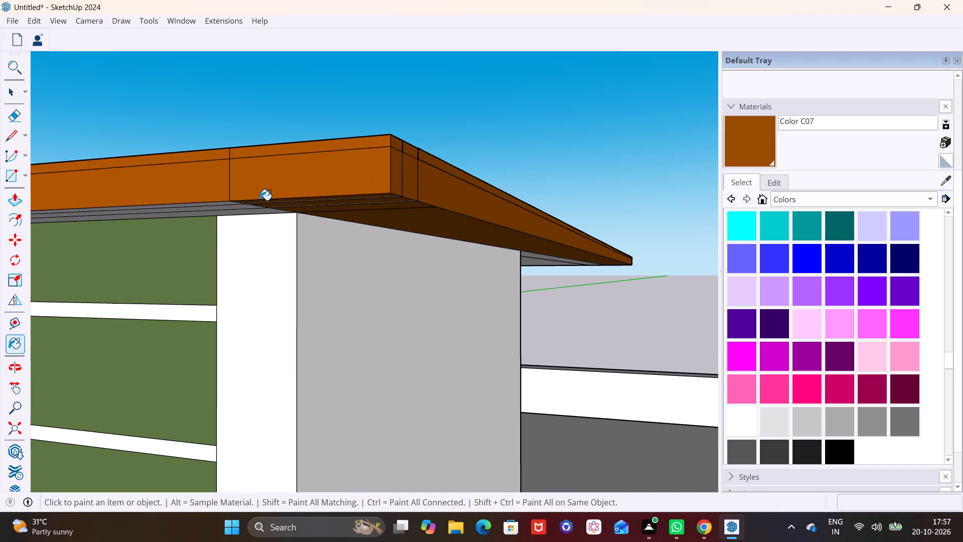
pyautogui.scroll(8, 260, 200)
pyautogui.click(202, 203)
pyautogui.click(210, 214)
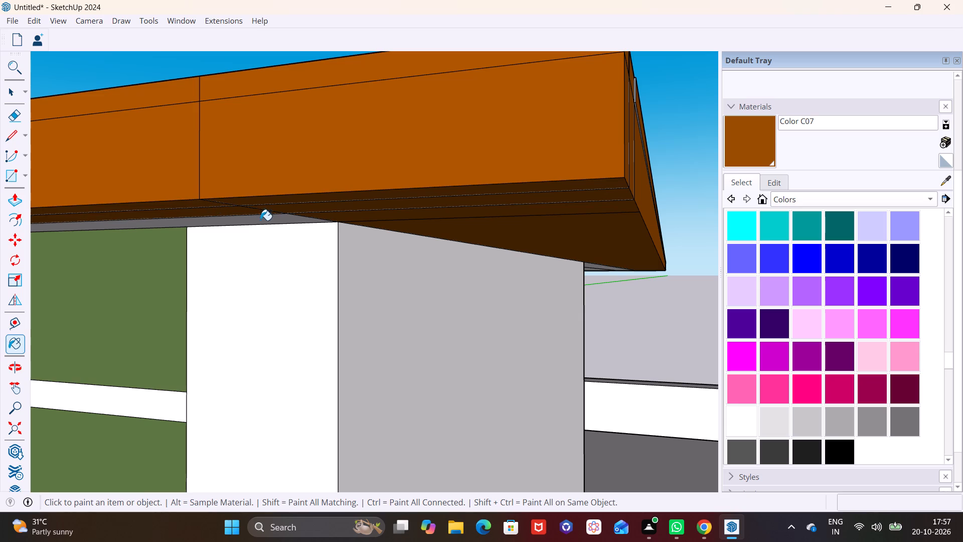
pyautogui.click(261, 220)
# Paint the underside of the tower roof slab's rear overhang, including its thin border strips, with Color C07.
pyautogui.scroll(-11, 340, 201)
pyautogui.moveTo(580, 237); pyautogui.dragTo(385, 174, button='middle')
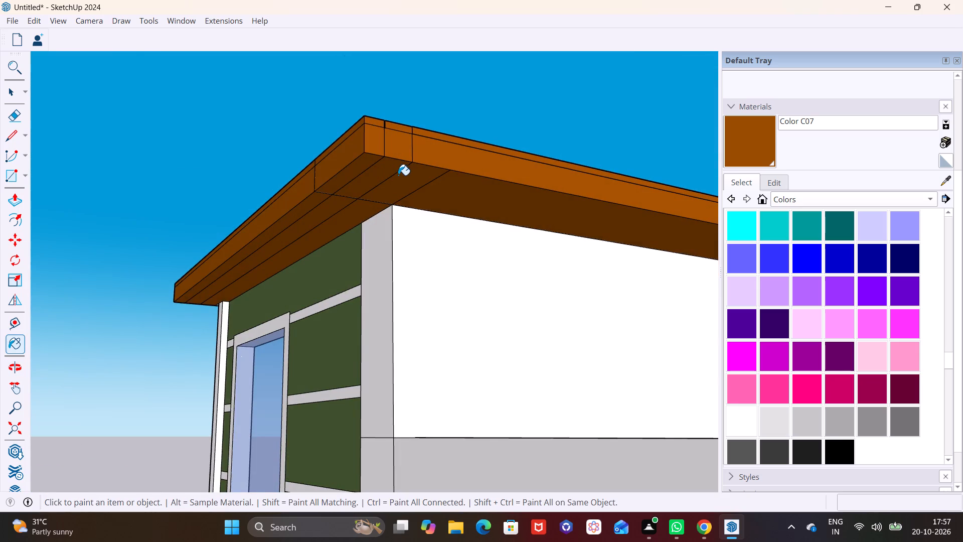
pyautogui.scroll(-6, 411, 177)
pyautogui.keyDown('shift'); pyautogui.moveTo(450, 191); pyautogui.dragTo(252, 179, button='middle'); pyautogui.keyUp('shift')
pyautogui.moveTo(500, 189); pyautogui.dragTo(485, 300, button='middle')
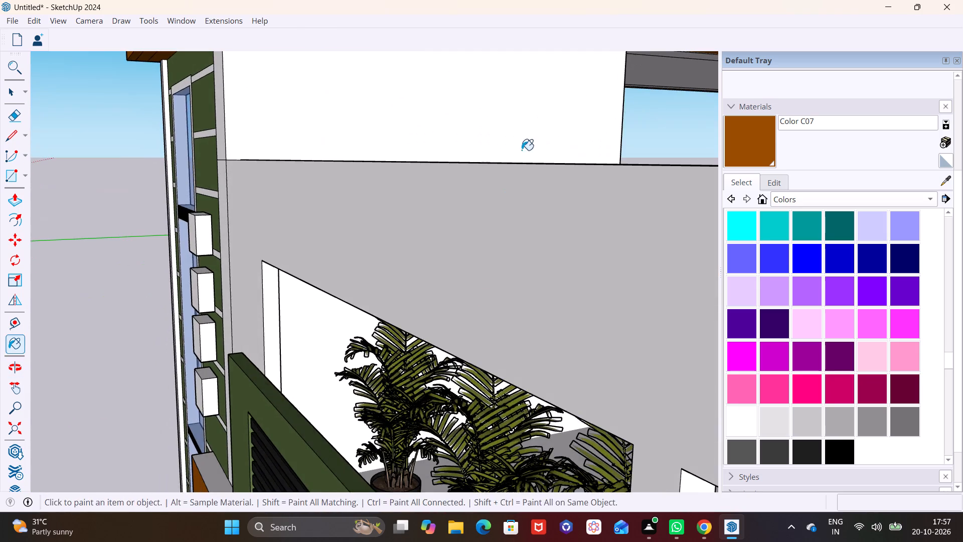
pyautogui.keyDown('shift'); pyautogui.moveTo(574, 86); pyautogui.dragTo(378, 231, button='middle'); pyautogui.keyUp('shift')
pyautogui.moveTo(522, 152); pyautogui.dragTo(532, 65, button='middle')
pyautogui.click(515, 198)
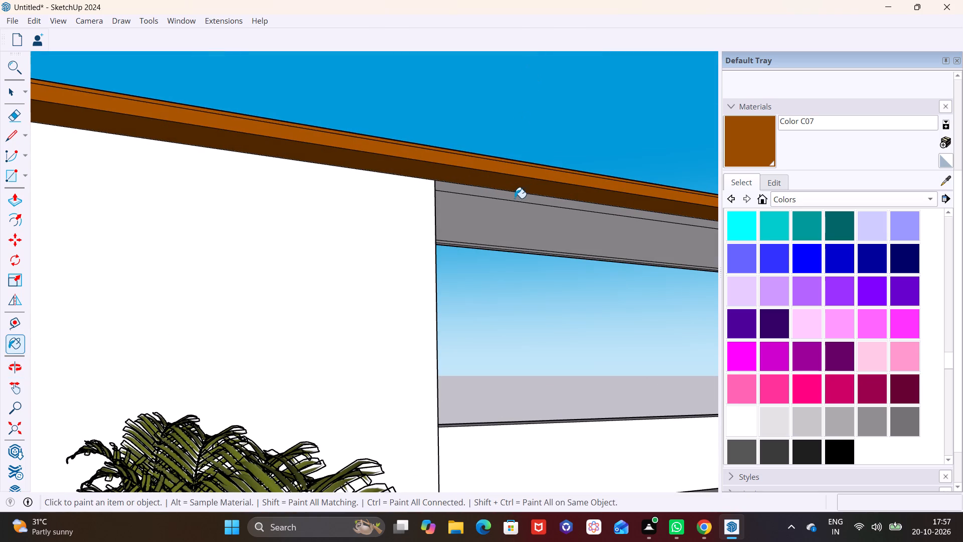
pyautogui.click(505, 208)
pyautogui.scroll(11, 490, 232)
pyautogui.click(461, 262)
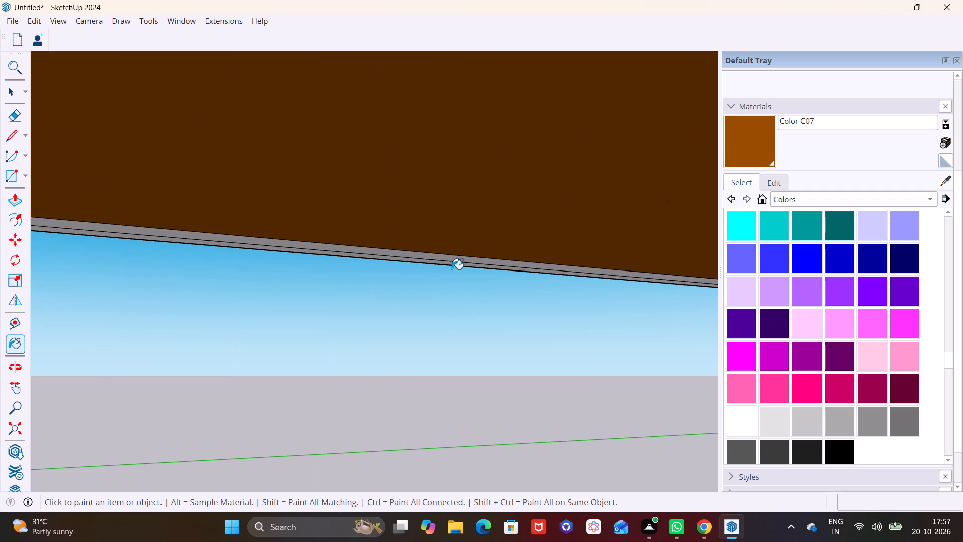
pyautogui.click(455, 263)
pyautogui.click(457, 254)
pyautogui.click(453, 259)
# Paint the top of the tower's roof slab, including the narrow strips along its front edge, with Color C07.
pyautogui.scroll(-10, 455, 217)
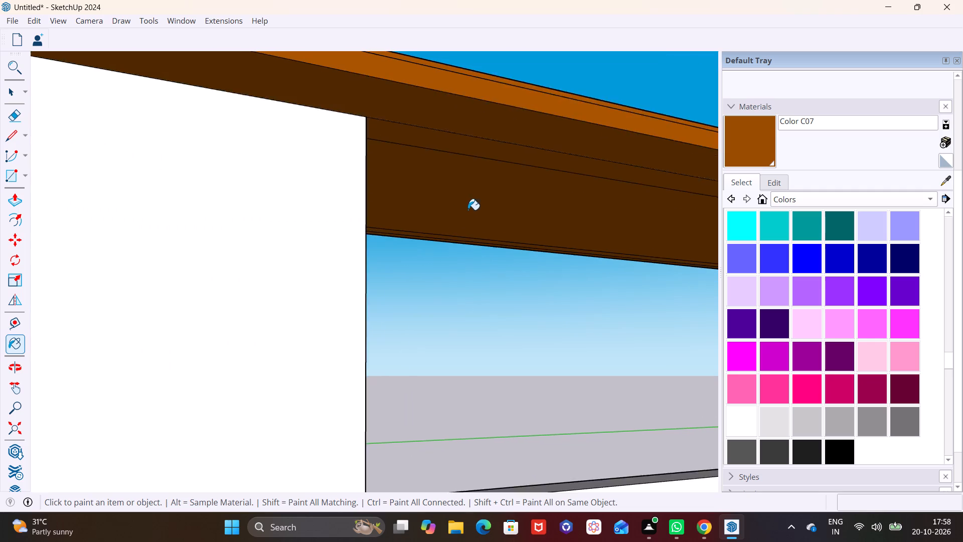
pyautogui.scroll(-8, 468, 210)
pyautogui.moveTo(469, 210); pyautogui.dragTo(564, 295, button='middle')
pyautogui.scroll(-9, 272, 87)
pyautogui.moveTo(243, 97); pyautogui.dragTo(315, 195, button='middle')
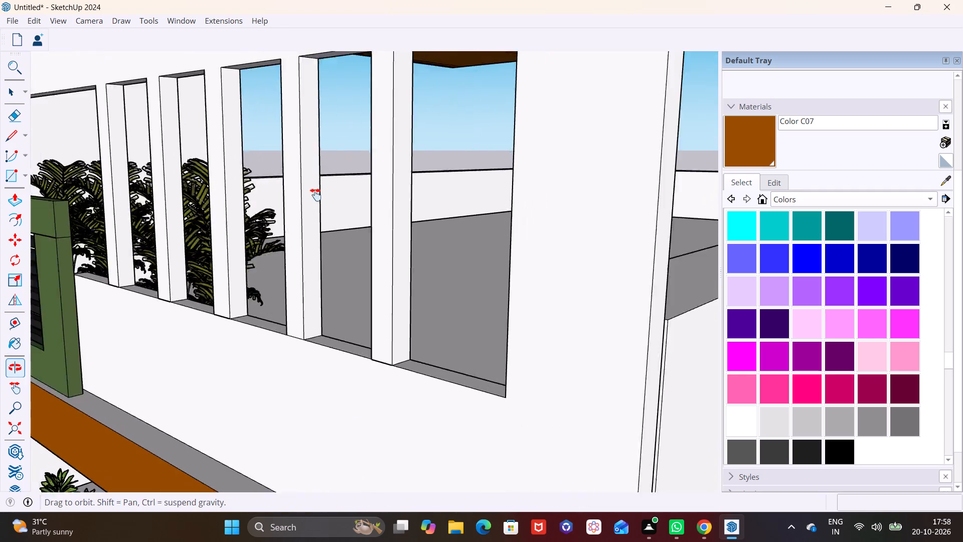
pyautogui.moveTo(315, 195); pyautogui.dragTo(419, 307, button='middle')
pyautogui.scroll(-12, 19, 0)
pyautogui.keyDown('shift'); pyautogui.moveTo(115, 83); pyautogui.dragTo(386, 280, button='middle'); pyautogui.keyUp('shift')
pyautogui.moveTo(287, 194); pyautogui.dragTo(355, 226, button='middle')
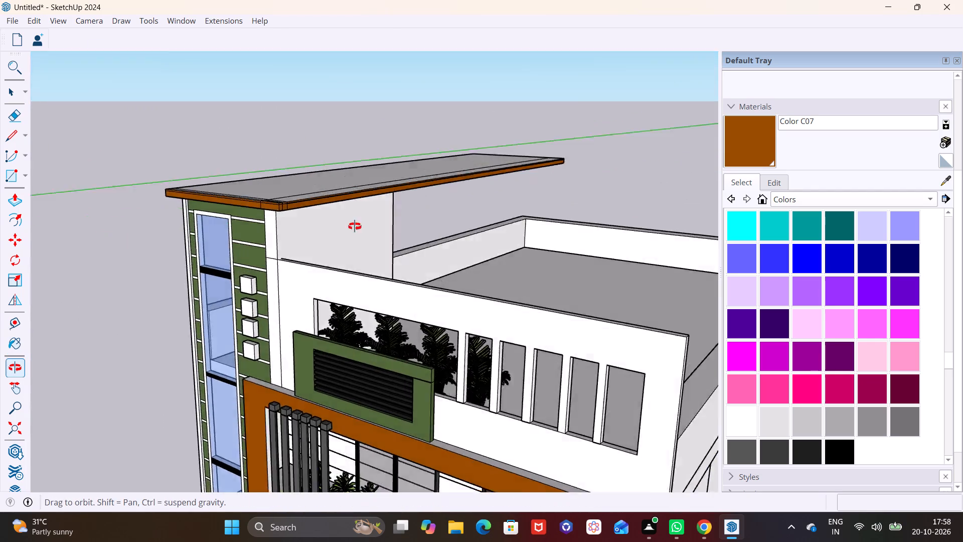
pyautogui.moveTo(355, 226); pyautogui.dragTo(530, 235, button='middle')
pyautogui.click(304, 186)
pyautogui.moveTo(309, 194); pyautogui.dragTo(269, 236, button='middle')
pyautogui.click(340, 217)
pyautogui.scroll(2, 307, 261)
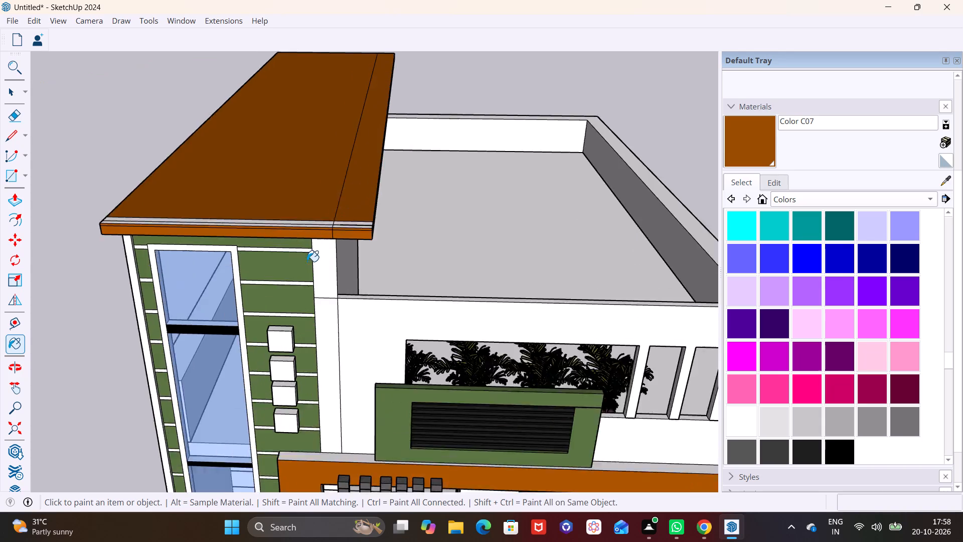
pyautogui.scroll(9, 307, 261)
pyautogui.click(295, 197)
pyautogui.click(287, 209)
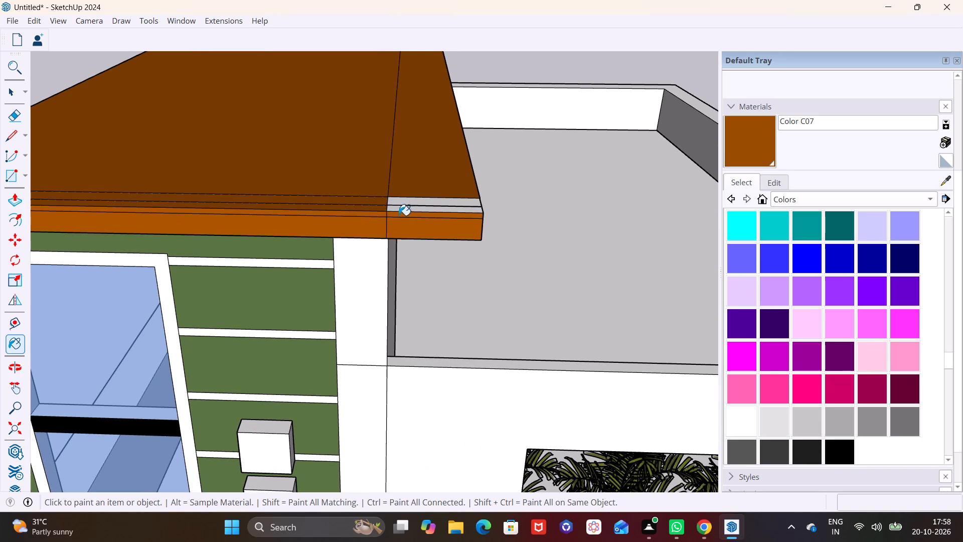
pyautogui.click(408, 211)
pyautogui.click(413, 199)
pyautogui.scroll(1, 313, 212)
pyautogui.scroll(-8, 313, 212)
# Paint the edge faces on the tower roof slab's outer long side and the small faces at its front corner with Color C07.
pyautogui.moveTo(199, 231); pyautogui.dragTo(364, 189, button='middle')
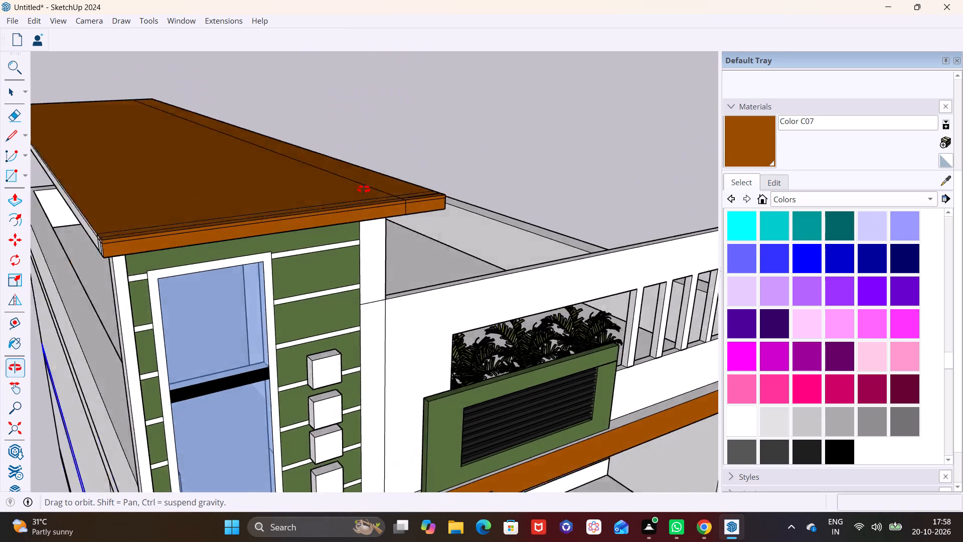
pyautogui.moveTo(364, 189); pyautogui.dragTo(442, 153, button='middle')
pyautogui.keyDown('shift'); pyautogui.moveTo(150, 160); pyautogui.dragTo(340, 174, button='middle'); pyautogui.keyUp('shift')
pyautogui.scroll(3, 349, 231)
pyautogui.click(415, 194)
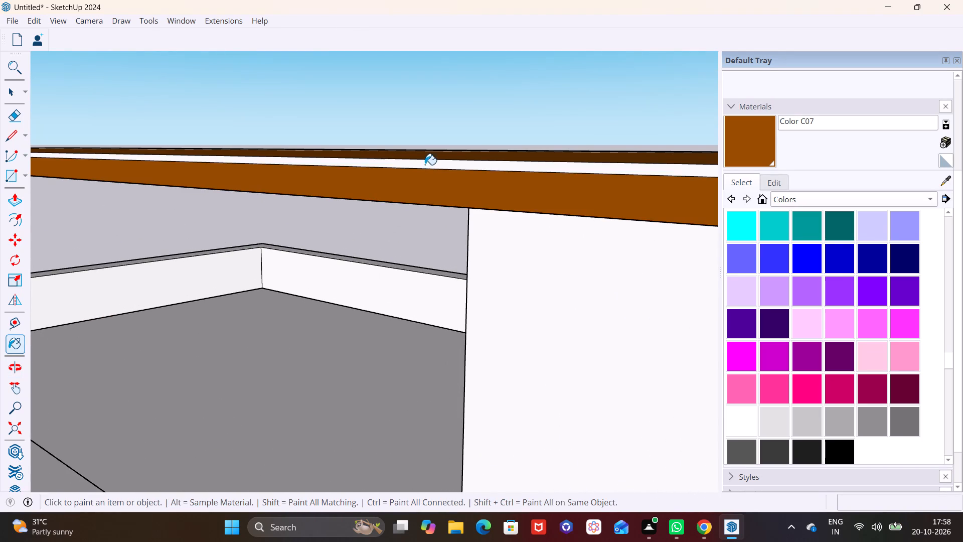
pyautogui.click(425, 165)
pyautogui.scroll(-7, 434, 173)
pyautogui.keyDown('shift'); pyautogui.moveTo(468, 199); pyautogui.dragTo(191, 167, button='middle'); pyautogui.keyUp('shift')
pyautogui.keyDown('shift'); pyautogui.scroll(-1, 204, 162); pyautogui.keyUp('shift')
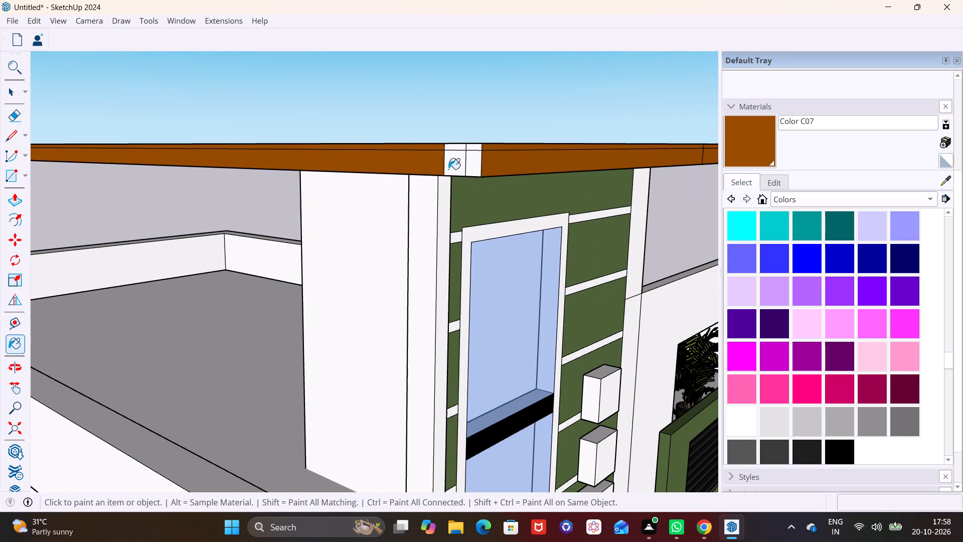
pyautogui.click(457, 161)
pyautogui.click(471, 161)
pyautogui.click(473, 148)
pyautogui.click(462, 148)
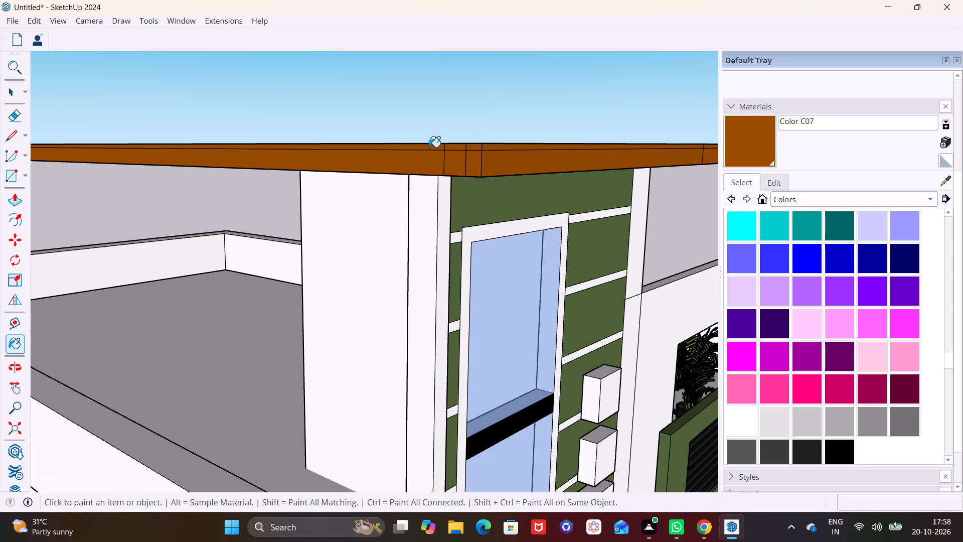
# Paint the rear edge faces of the tower's roof slab, including the thin upper strips, with Color C07.
pyautogui.scroll(-12, 389, 160)
pyautogui.moveTo(105, 132); pyautogui.dragTo(404, 161, button='middle')
pyautogui.keyDown('shift'); pyautogui.moveTo(112, 181); pyautogui.dragTo(215, 181, button='middle'); pyautogui.keyUp('shift')
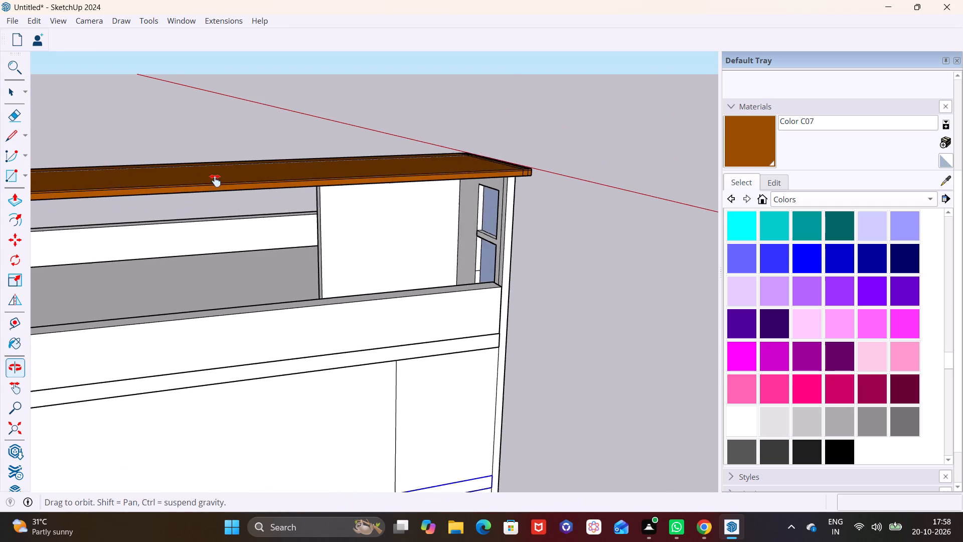
pyautogui.keyDown('shift'); pyautogui.moveTo(215, 181); pyautogui.dragTo(338, 172, button='middle'); pyautogui.keyUp('shift')
pyautogui.scroll(3, 0, 187)
pyautogui.moveTo(84, 189); pyautogui.dragTo(285, 200, button='middle')
pyautogui.scroll(9, 348, 209)
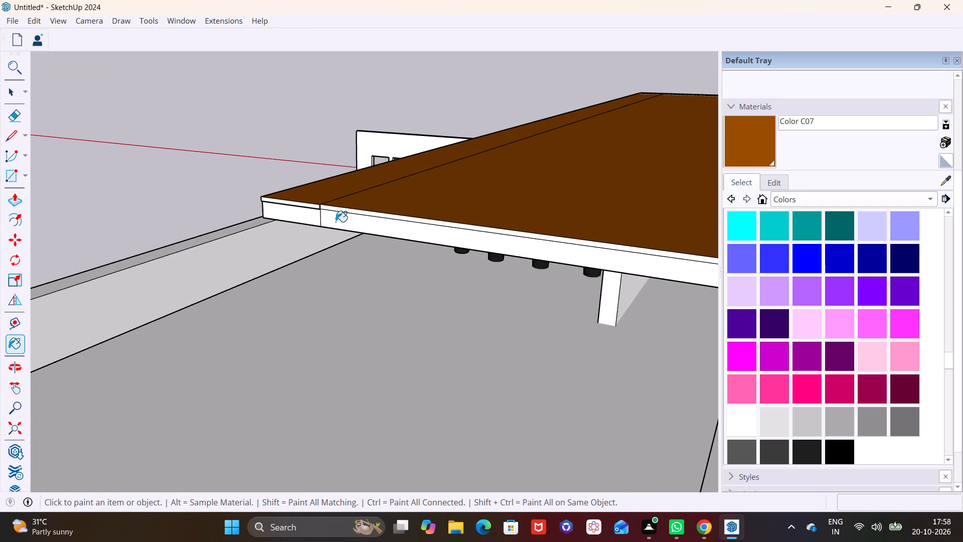
pyautogui.click(308, 216)
pyautogui.click(349, 220)
pyautogui.click(345, 208)
pyautogui.click(341, 212)
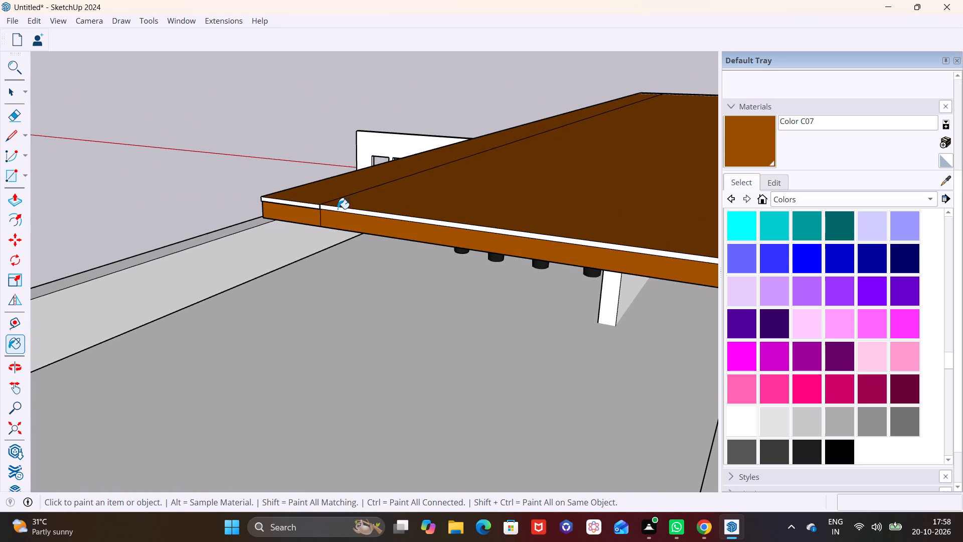
pyautogui.click(338, 209)
pyautogui.click(308, 208)
pyautogui.click(307, 206)
# Examine the whole house from the front and front corner with the tower roof slab painted.
pyautogui.scroll(-3, 311, 211)
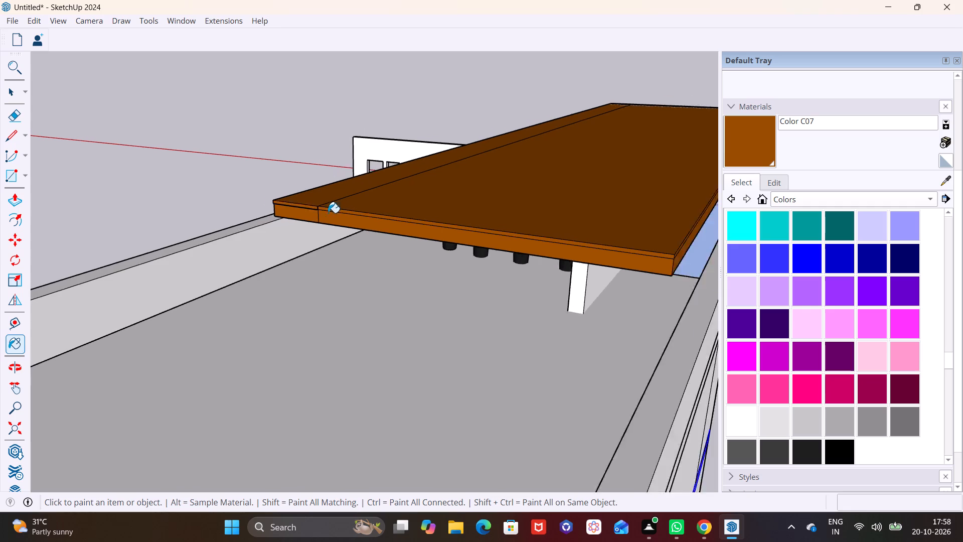
pyautogui.scroll(-9, 328, 213)
pyautogui.moveTo(462, 236); pyautogui.dragTo(0, 210, button='middle')
pyautogui.moveTo(431, 247); pyautogui.dragTo(160, 191, button='middle')
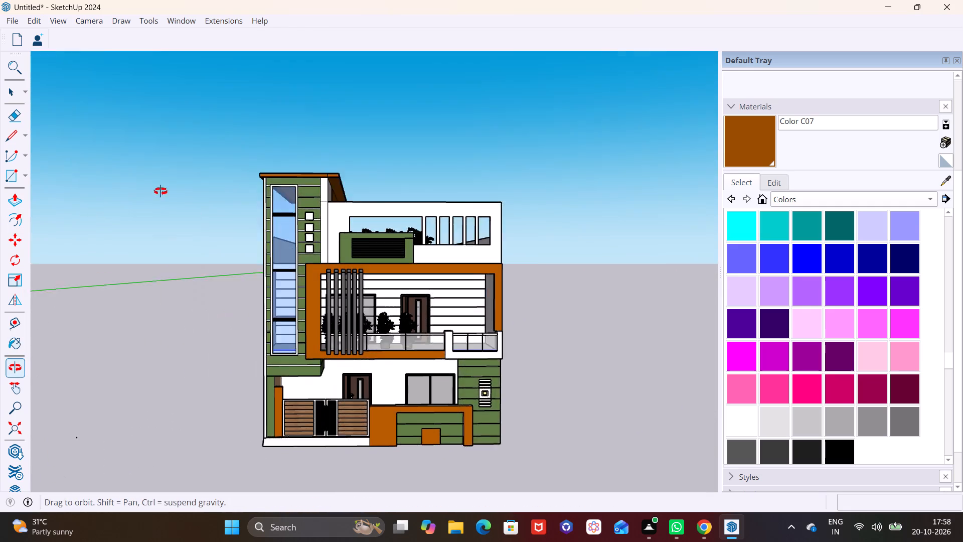
pyautogui.moveTo(160, 191); pyautogui.dragTo(131, 187, button='middle')
pyautogui.moveTo(481, 240); pyautogui.dragTo(269, 245, button='middle')
pyautogui.moveTo(323, 249); pyautogui.dragTo(241, 301, button='middle')
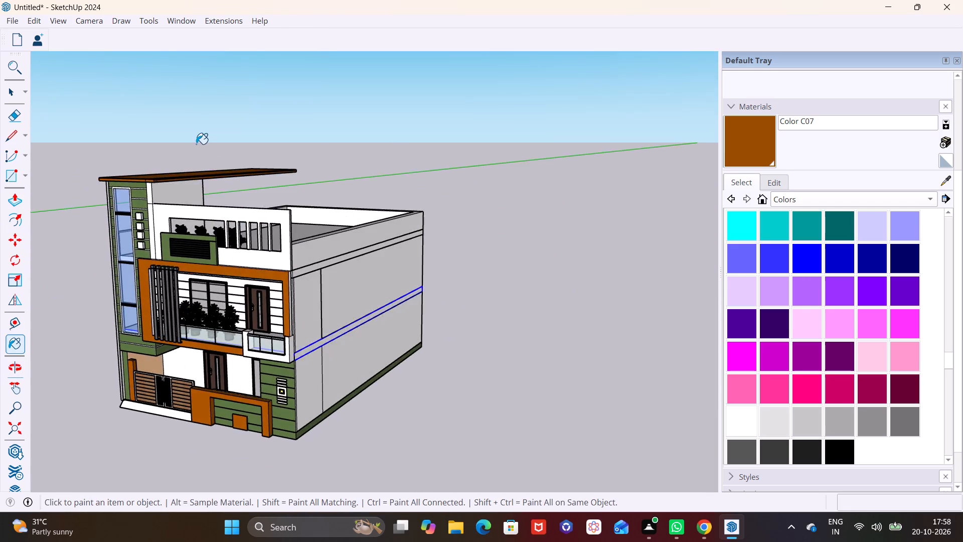
# Sample the tower's green Color F07 and paint the tower's side wall above the terrace and the adjoining white front strip with it.
pyautogui.scroll(7, 196, 144)
pyautogui.moveTo(948, 179); pyautogui.dragTo(948, 177)
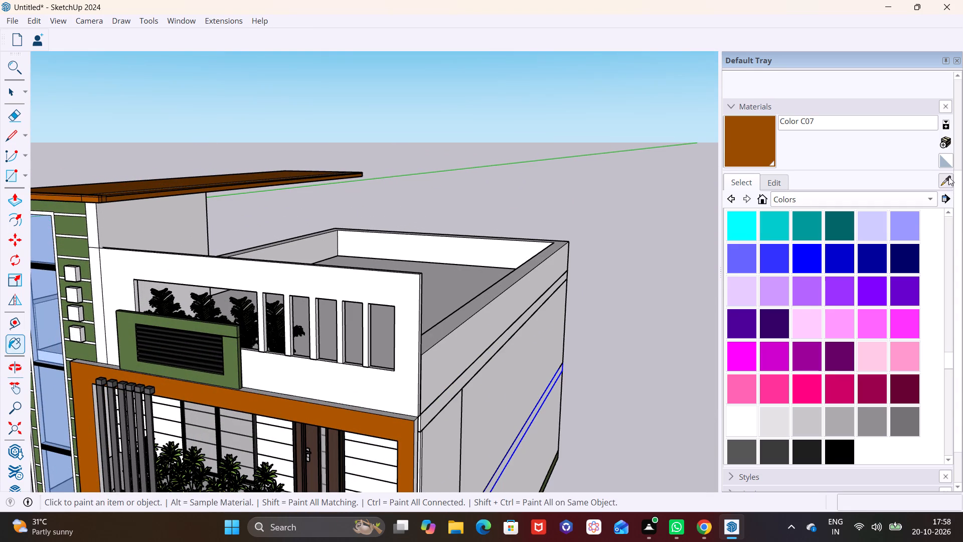
pyautogui.moveTo(948, 177); pyautogui.dragTo(949, 174)
pyautogui.click(73, 229)
pyautogui.click(122, 218)
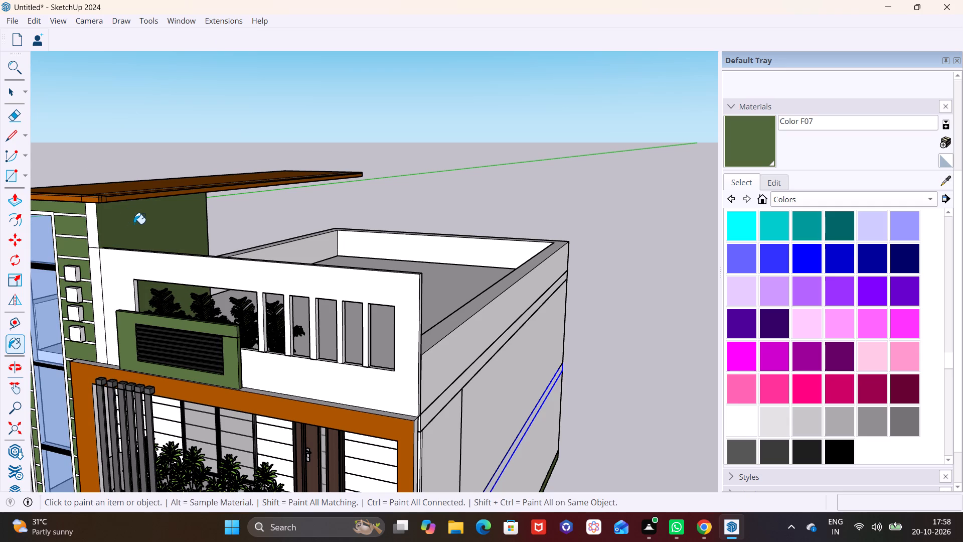
pyautogui.click(94, 222)
pyautogui.scroll(-7, 204, 216)
pyautogui.press('space')
pyautogui.click(497, 295)
# Examine the whole house from the front corner with the green tower side wall.
pyautogui.moveTo(363, 309); pyautogui.dragTo(390, 300, button='middle')
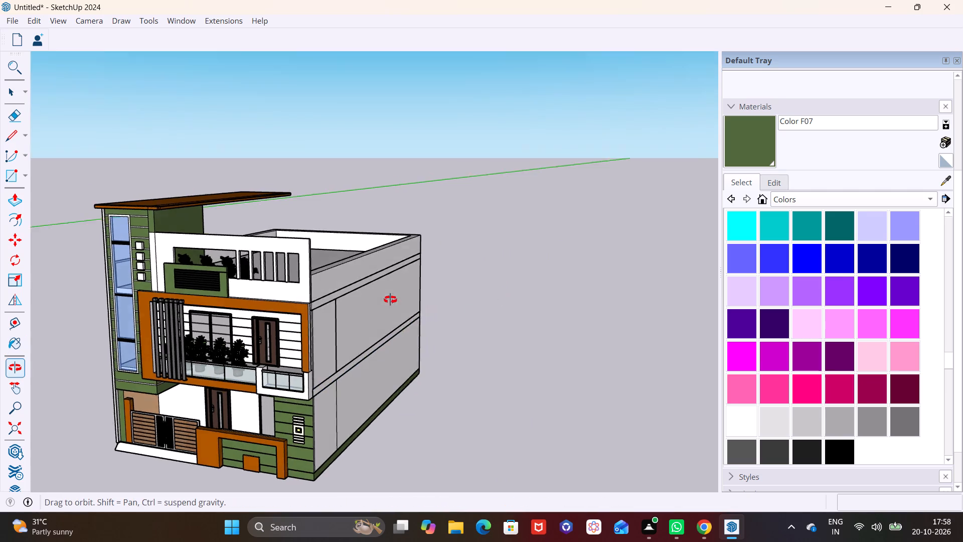
pyautogui.moveTo(390, 300); pyautogui.dragTo(422, 280, button='middle')
pyautogui.keyDown('shift'); pyautogui.moveTo(332, 312); pyautogui.dragTo(391, 230, button='middle'); pyautogui.keyUp('shift')
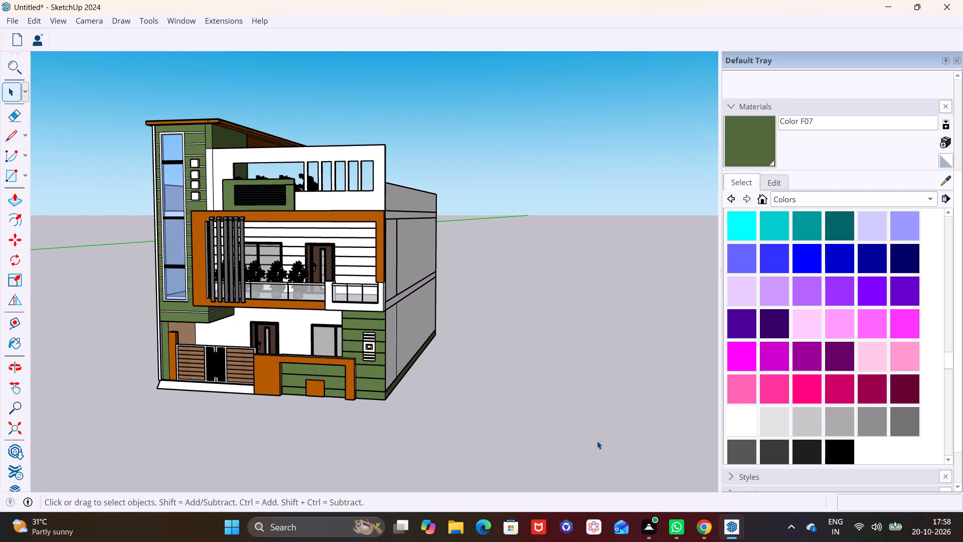
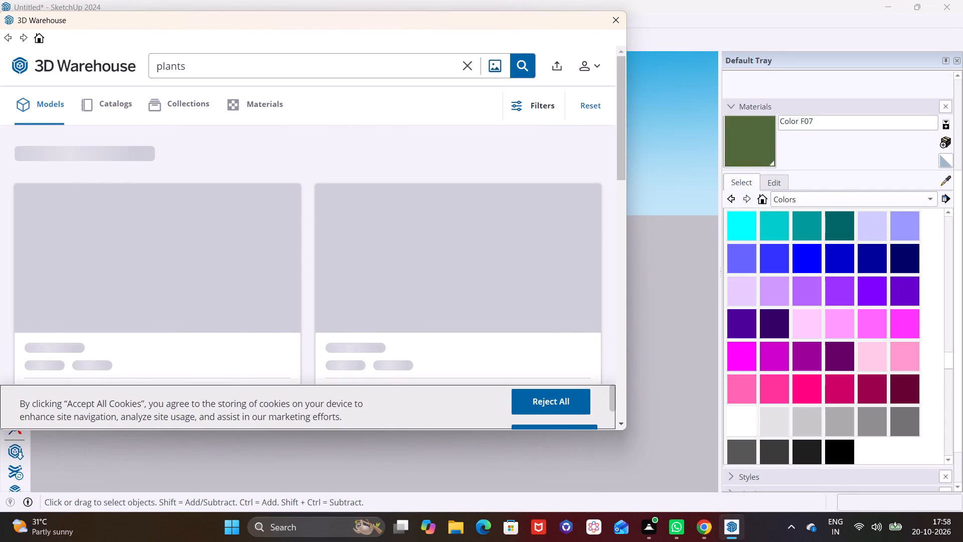
# Search the 3D Warehouse for ceiling lights and load the round ceiling light OL251733 into the model.
pyautogui.click(469, 70)
pyautogui.write('ceiling lights')
pyautogui.press('Return')
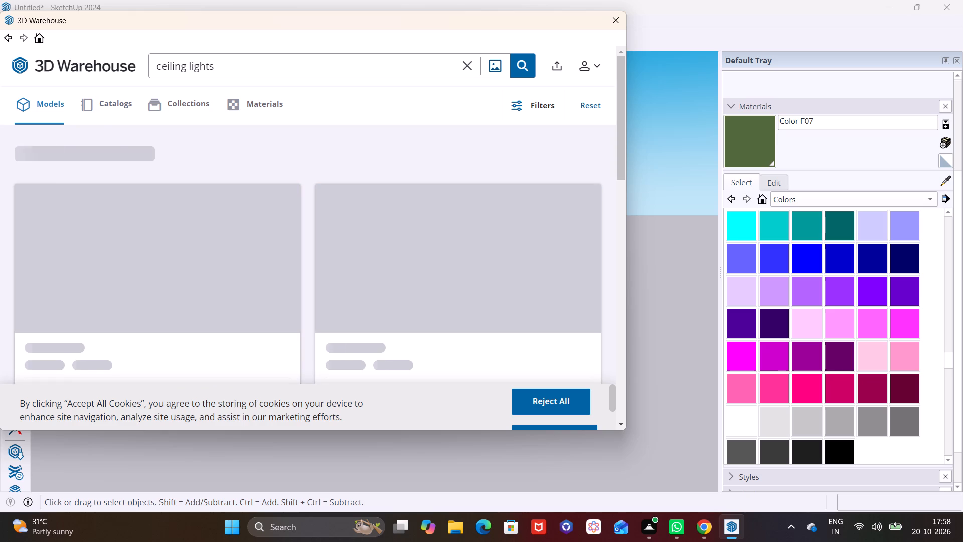
pyautogui.scroll(-3, 318, 207)
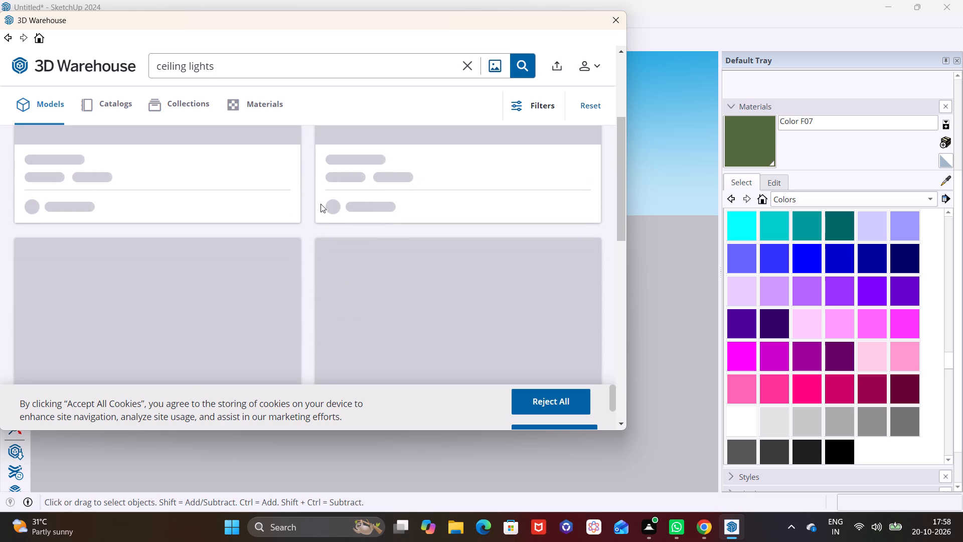
pyautogui.scroll(-2, 320, 204)
pyautogui.scroll(7, 302, 214)
pyautogui.scroll(-7, 293, 227)
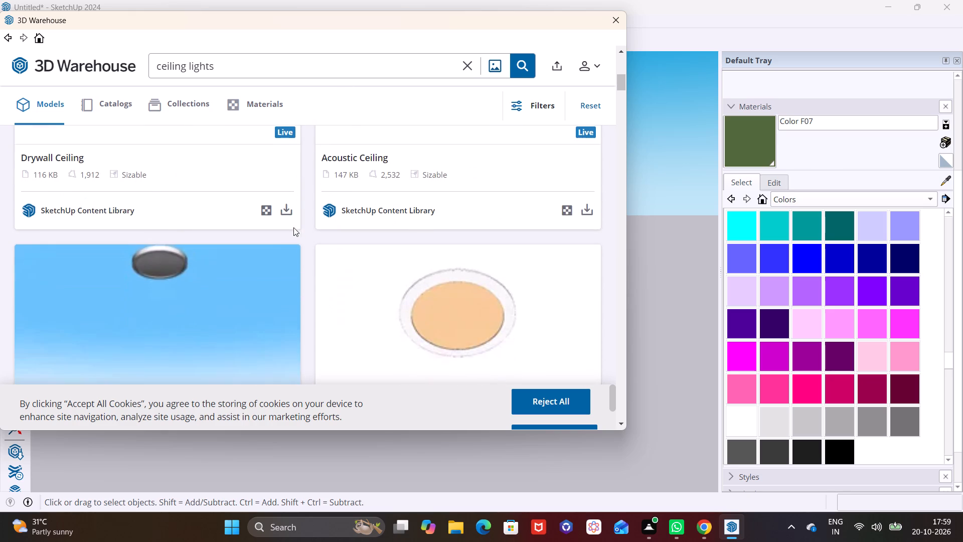
pyautogui.scroll(-7, 292, 222)
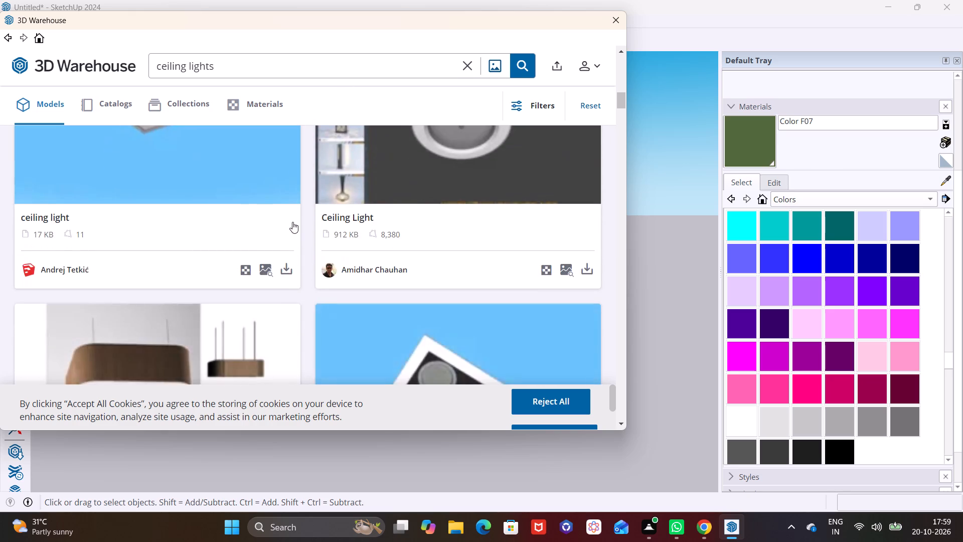
pyautogui.scroll(-13, 292, 222)
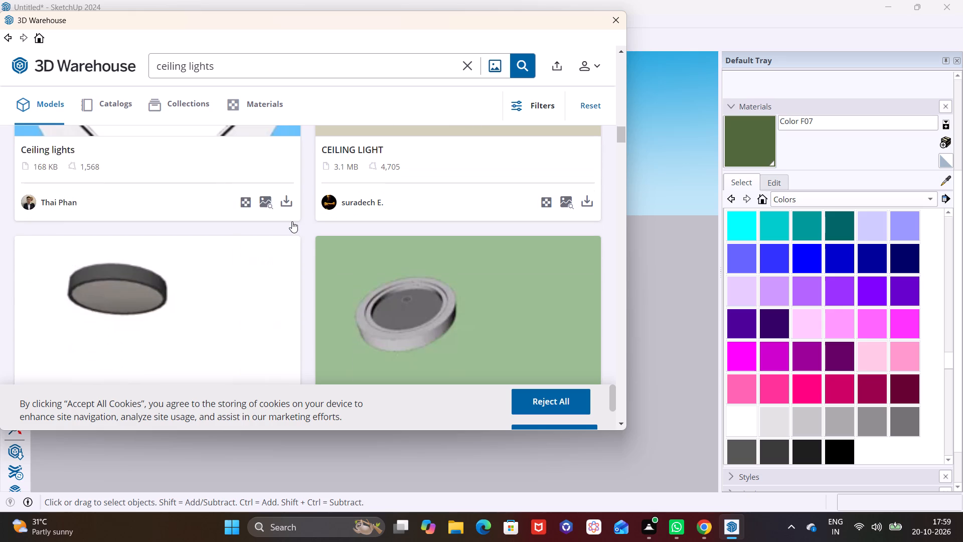
pyautogui.scroll(-4, 292, 221)
pyautogui.scroll(3, 292, 221)
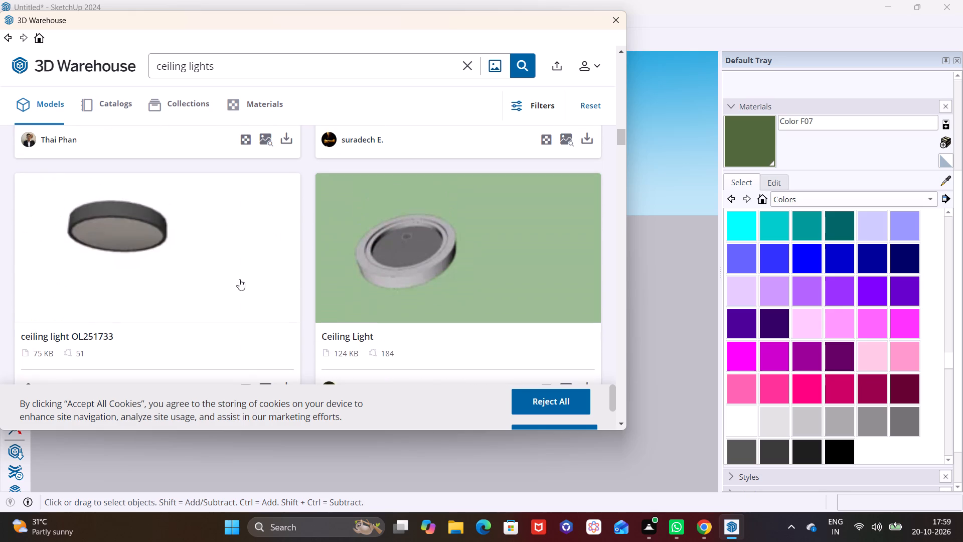
pyautogui.scroll(-1, 239, 275)
pyautogui.click(288, 322)
pyautogui.click(280, 240)
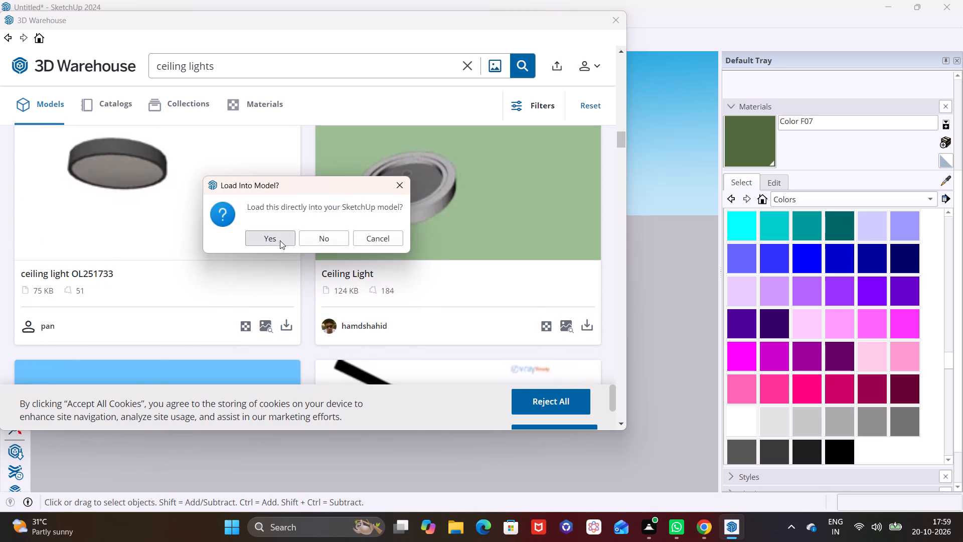
# Place the ceiling light just below the first-floor balcony ceiling, near the end away from the louvers.
pyautogui.scroll(3, 339, 221)
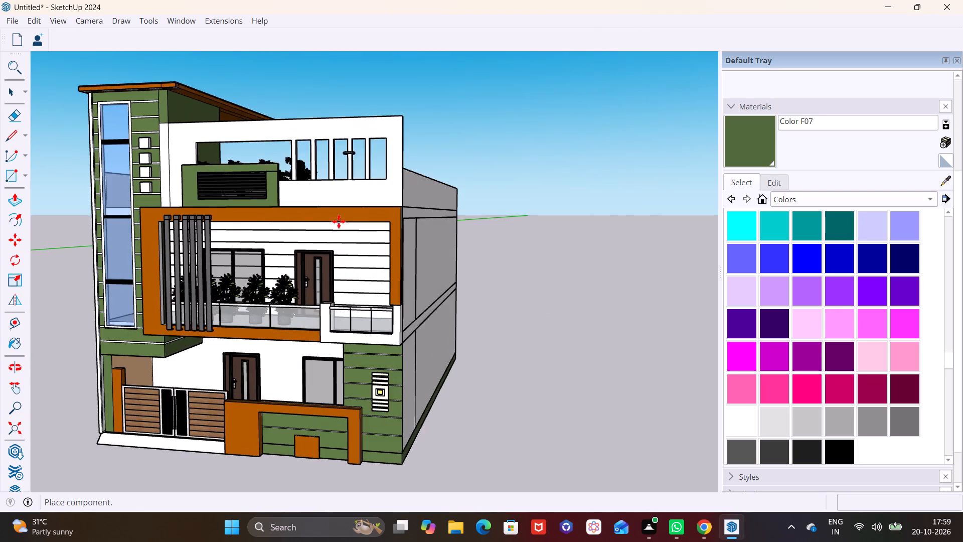
pyautogui.scroll(6, 339, 221)
pyautogui.moveTo(340, 234); pyautogui.dragTo(355, 170, button='middle')
pyautogui.scroll(1, 340, 232)
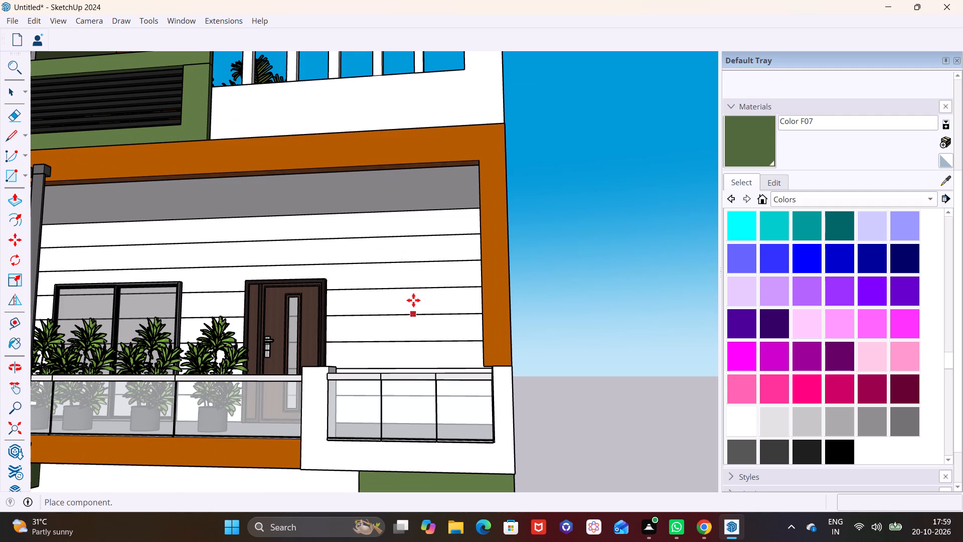
pyautogui.click(370, 372)
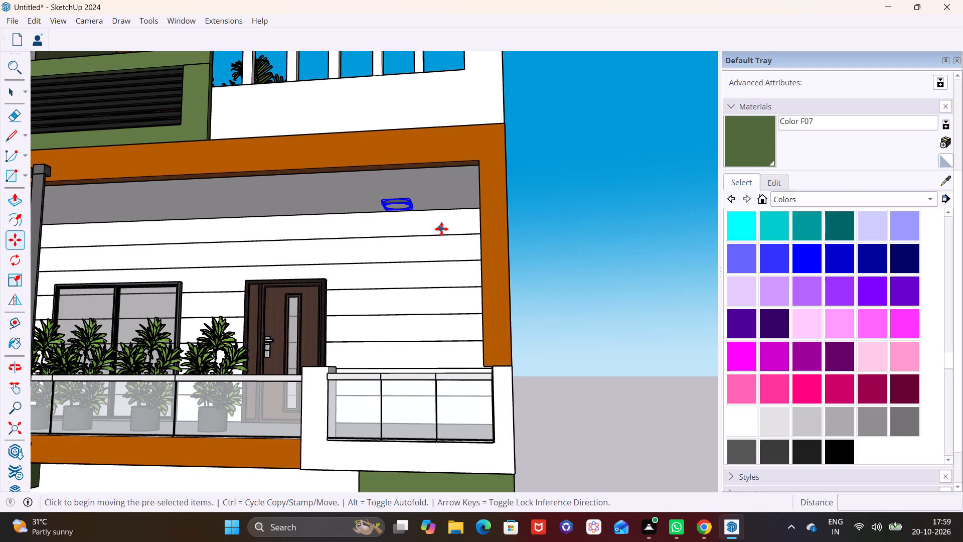
pyautogui.press('space')
pyautogui.click(584, 244)
# Sample the orange-brown Color C07 from the balcony frame and paint the balcony ceiling with it.
pyautogui.middleClick(437, 227)
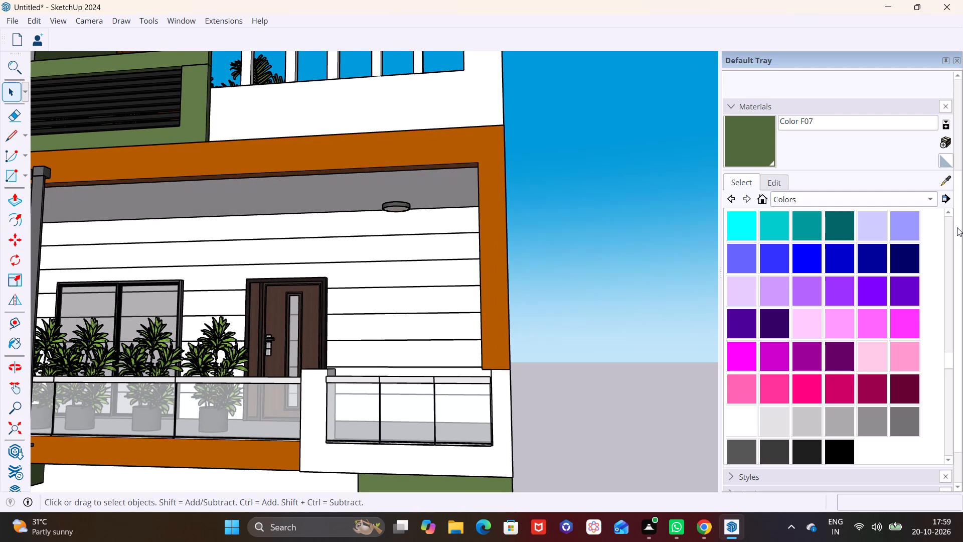
pyautogui.click(949, 182)
pyautogui.click(448, 139)
pyautogui.click(441, 180)
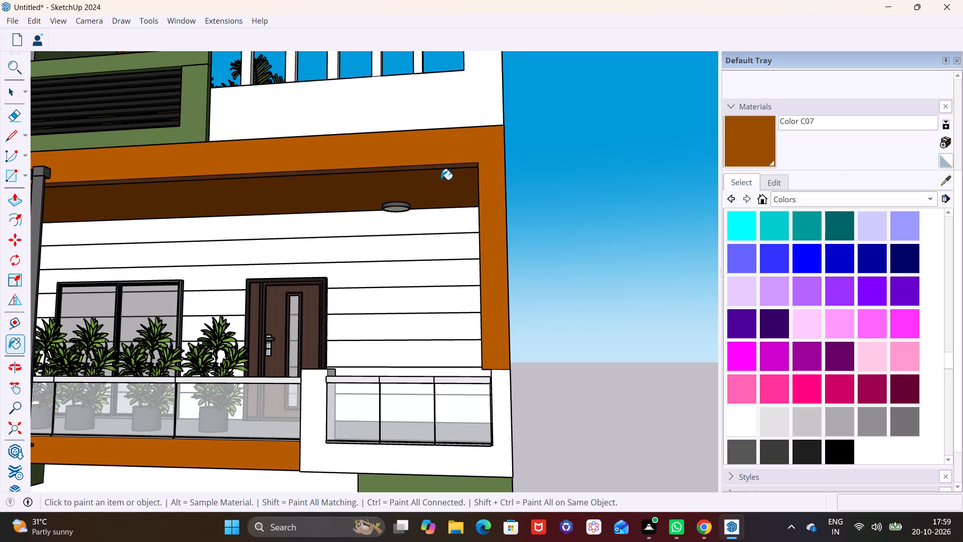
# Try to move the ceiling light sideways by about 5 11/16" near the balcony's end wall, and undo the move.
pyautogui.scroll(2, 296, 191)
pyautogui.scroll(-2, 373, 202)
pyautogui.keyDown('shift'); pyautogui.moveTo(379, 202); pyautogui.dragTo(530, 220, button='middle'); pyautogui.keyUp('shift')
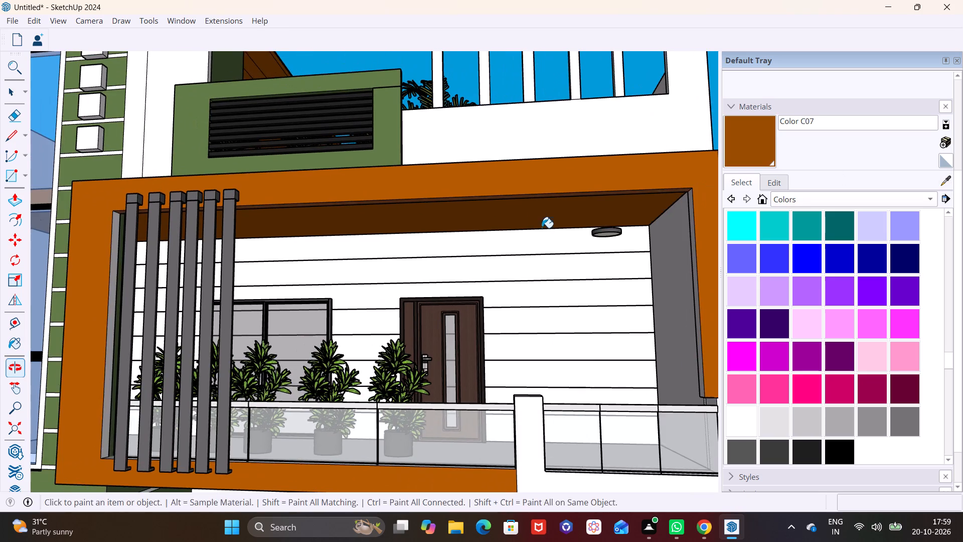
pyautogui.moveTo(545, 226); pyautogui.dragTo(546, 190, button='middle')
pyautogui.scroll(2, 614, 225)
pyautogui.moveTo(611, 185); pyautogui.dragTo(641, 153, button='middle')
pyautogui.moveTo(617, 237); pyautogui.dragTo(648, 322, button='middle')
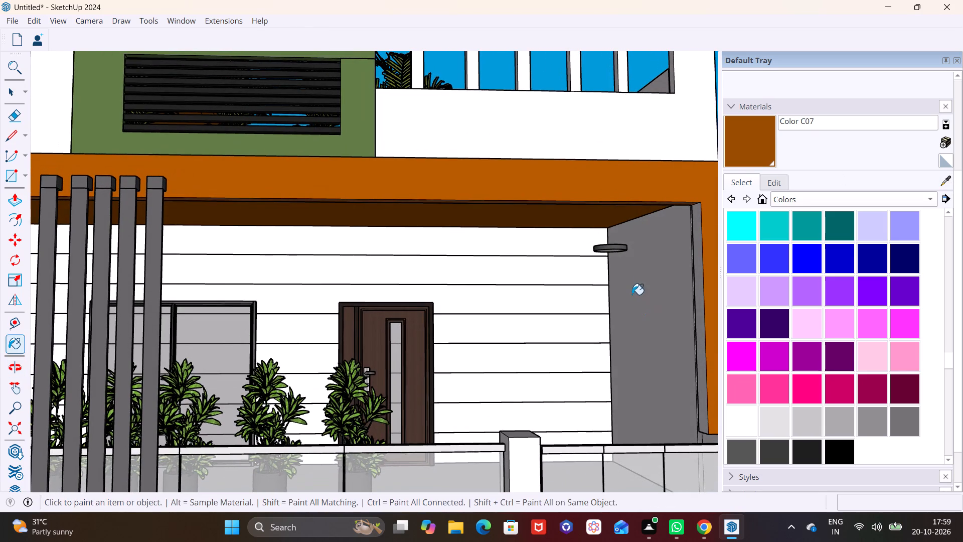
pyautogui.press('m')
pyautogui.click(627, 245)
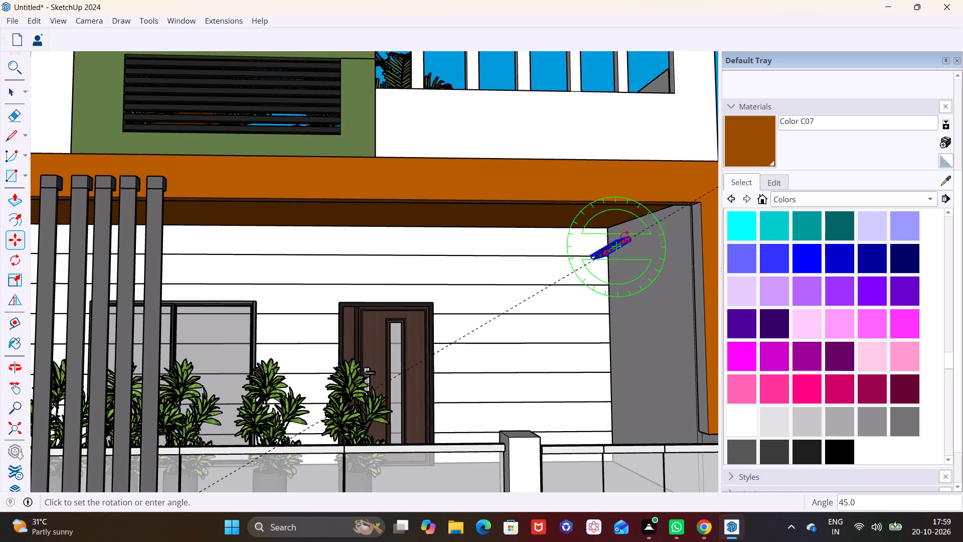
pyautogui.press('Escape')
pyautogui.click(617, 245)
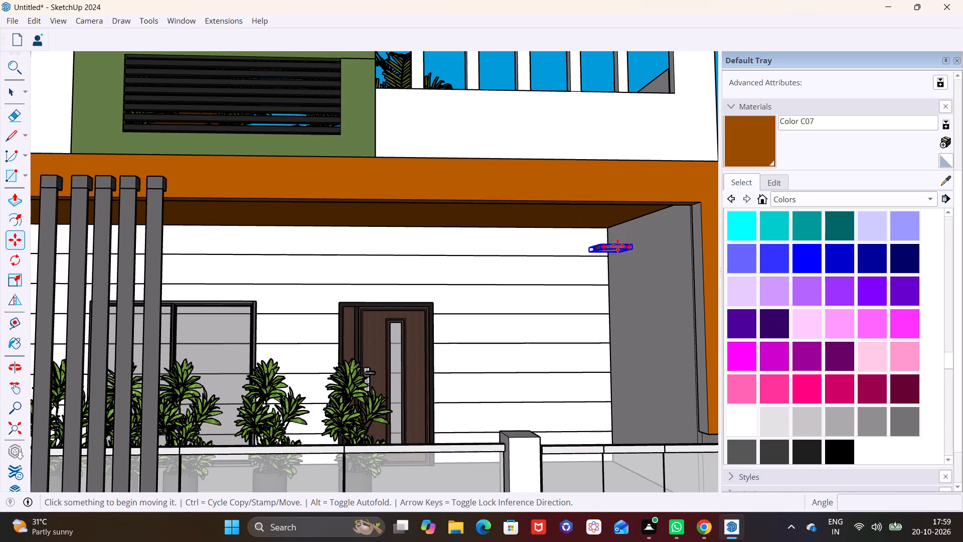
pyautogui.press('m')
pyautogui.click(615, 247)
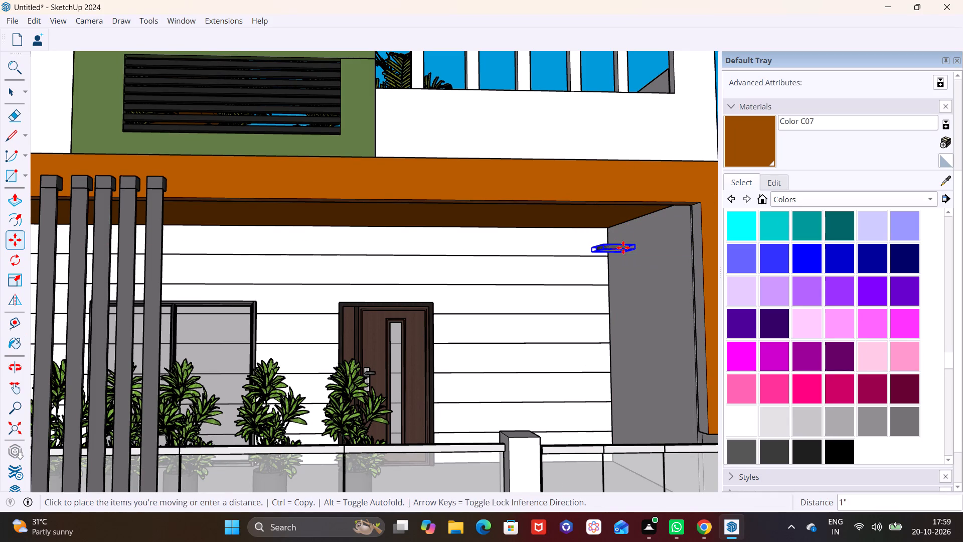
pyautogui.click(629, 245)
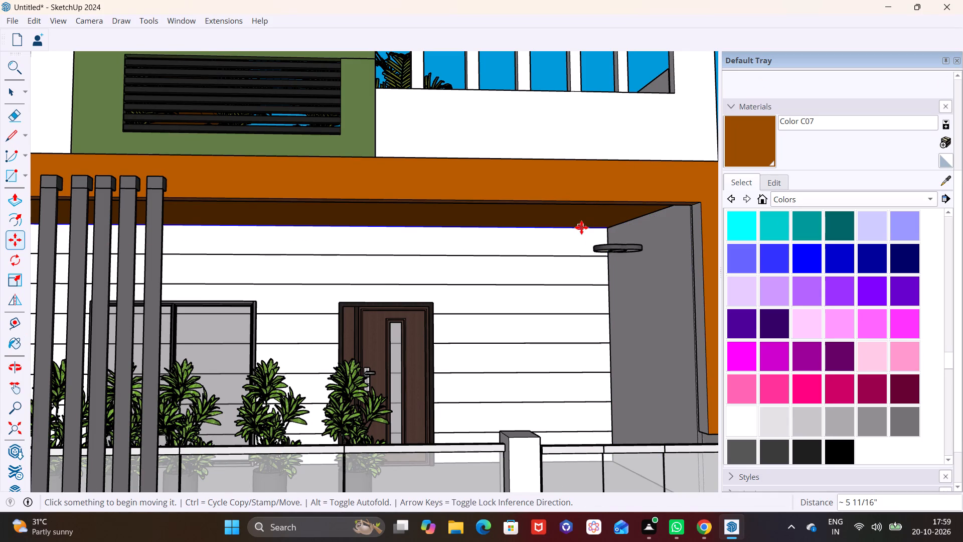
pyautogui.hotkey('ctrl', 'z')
# Copy the ceiling light up to the front edge of the balcony ceiling's underside.
pyautogui.scroll(2, 606, 338)
pyautogui.moveTo(570, 255); pyautogui.dragTo(575, 172, button='middle')
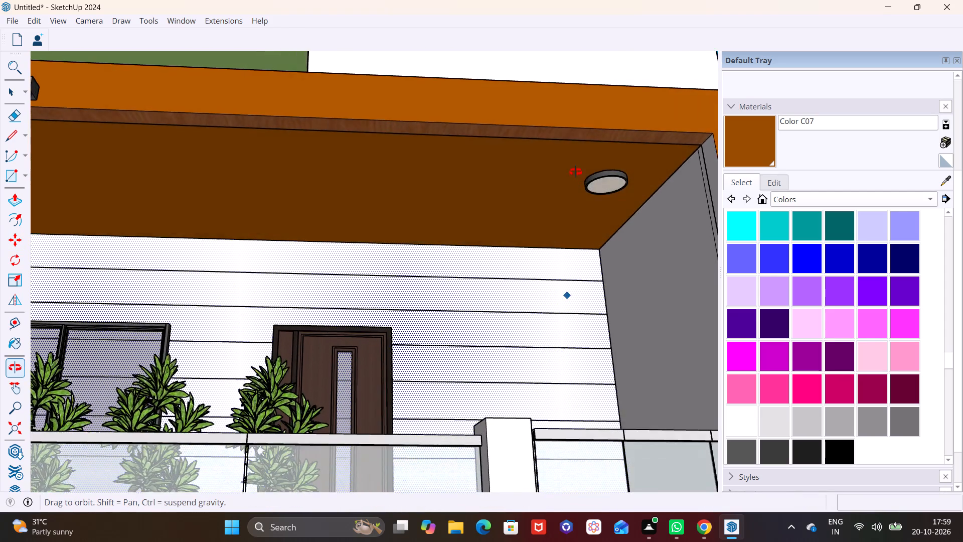
pyautogui.moveTo(575, 172); pyautogui.dragTo(550, 139, button='middle')
pyautogui.press('space')
pyautogui.click(576, 156)
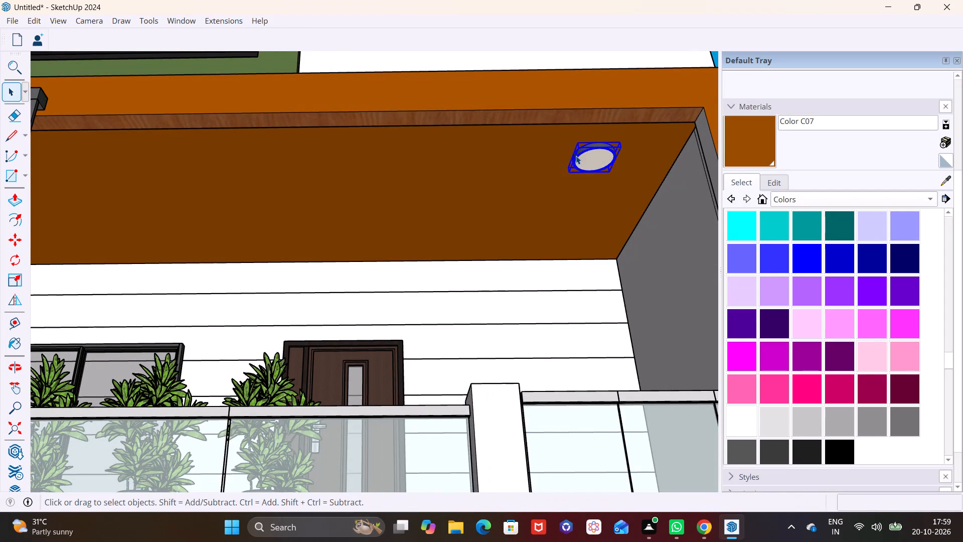
pyautogui.press('m')
pyautogui.moveTo(594, 161); pyautogui.dragTo(508, 320, button='middle')
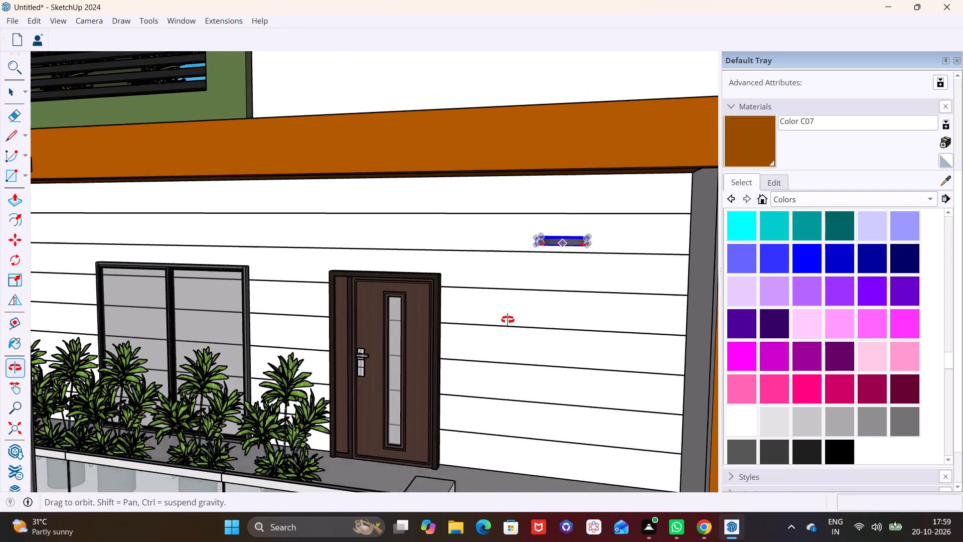
pyautogui.moveTo(508, 320); pyautogui.dragTo(513, 309, button='middle')
pyautogui.click(589, 224)
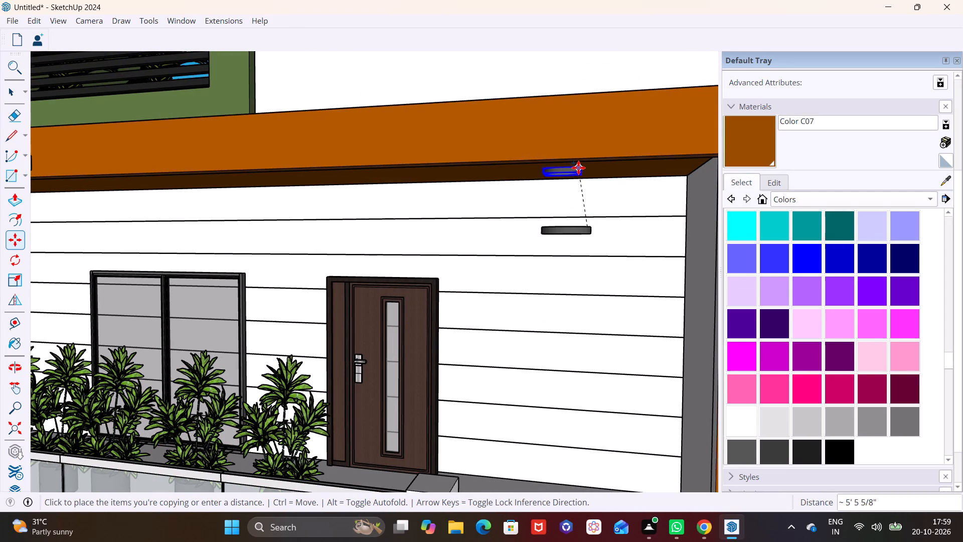
pyautogui.click(582, 165)
pyautogui.click(548, 171)
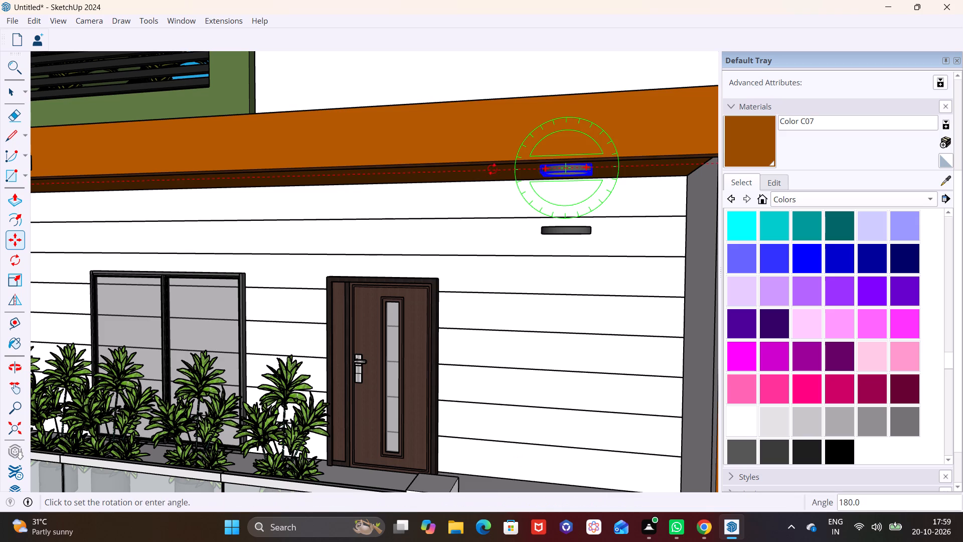
pyautogui.press('space')
pyautogui.click(496, 230)
# Move the copied ceiling light about 3' 7" inward from the frame's front edge onto the brown balcony ceiling.
pyautogui.moveTo(519, 231); pyautogui.dragTo(601, 159, button='middle')
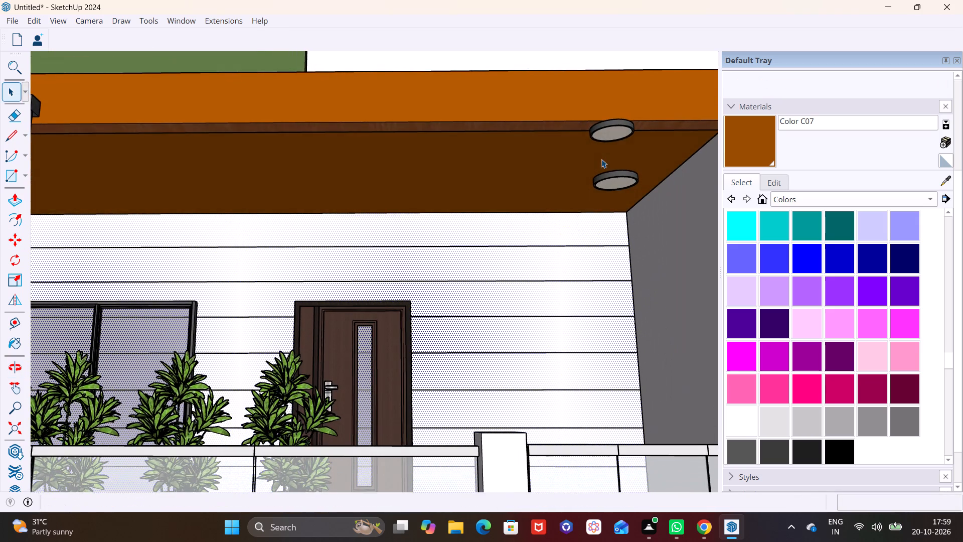
pyautogui.moveTo(612, 160); pyautogui.dragTo(834, 135, button='middle')
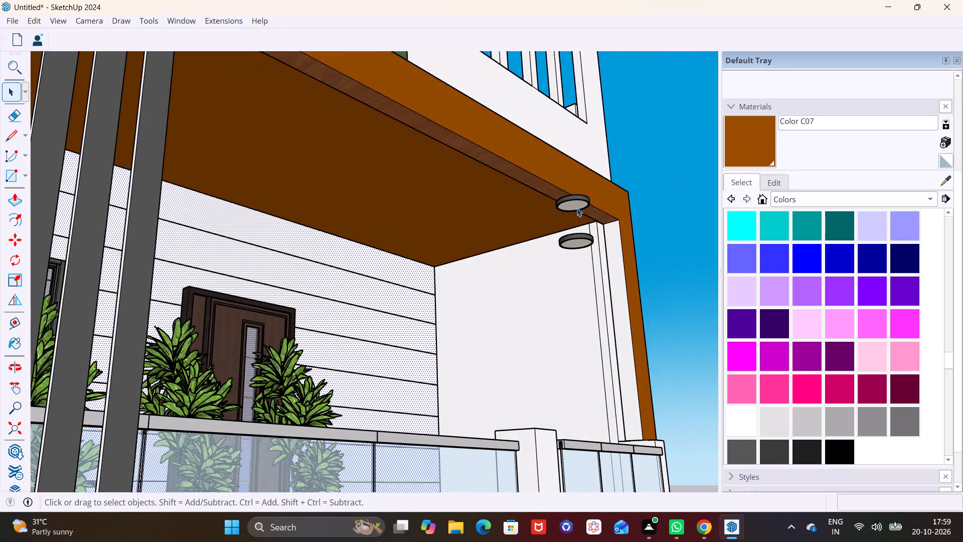
pyautogui.click(577, 208)
pyautogui.press('m')
pyautogui.click(555, 204)
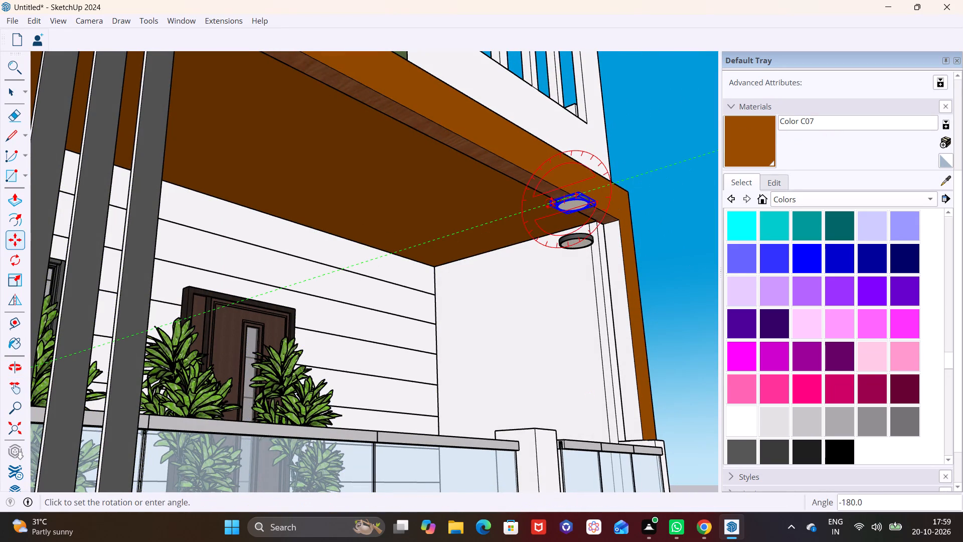
pyautogui.press('space')
pyautogui.press('Escape')
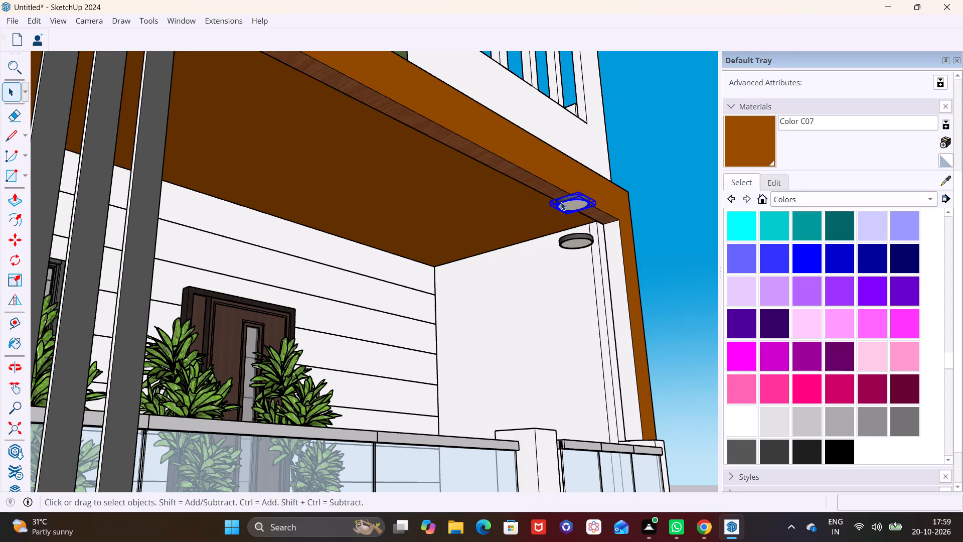
pyautogui.press('m')
pyautogui.click(556, 206)
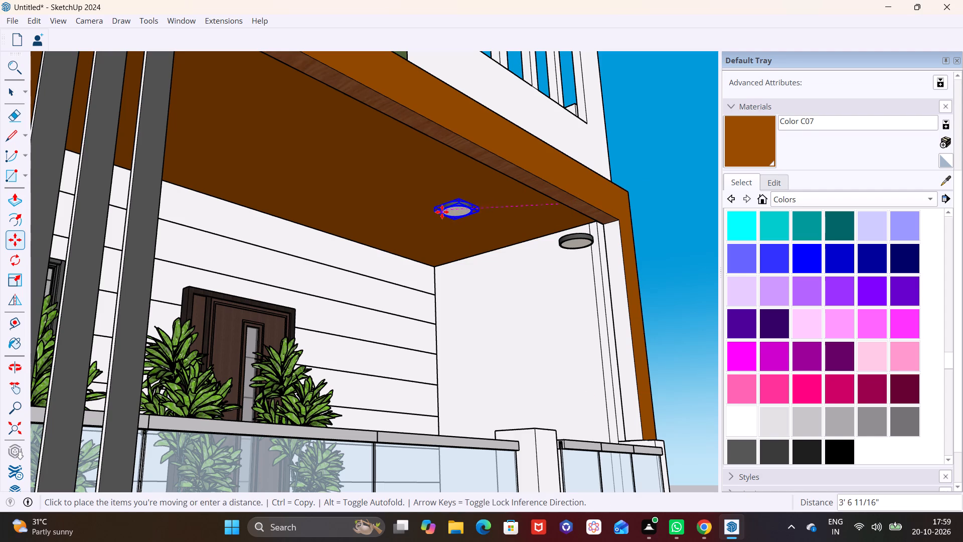
pyautogui.click(442, 212)
# Copy the ceiling light twice in a row along the balcony ceiling toward the louvers, with the second copy about 4' 11 1/2" from the first.
pyautogui.click(438, 212)
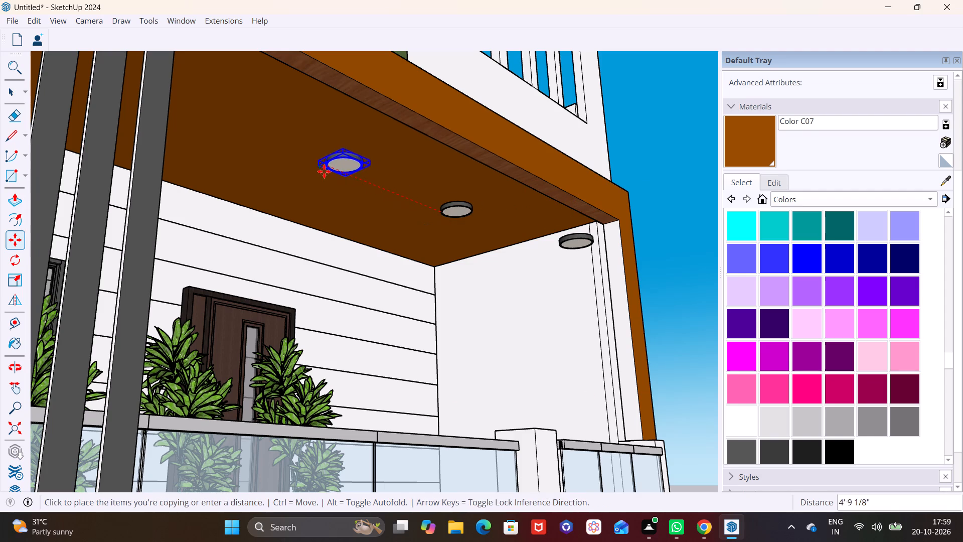
pyautogui.click(298, 152)
pyautogui.click(294, 152)
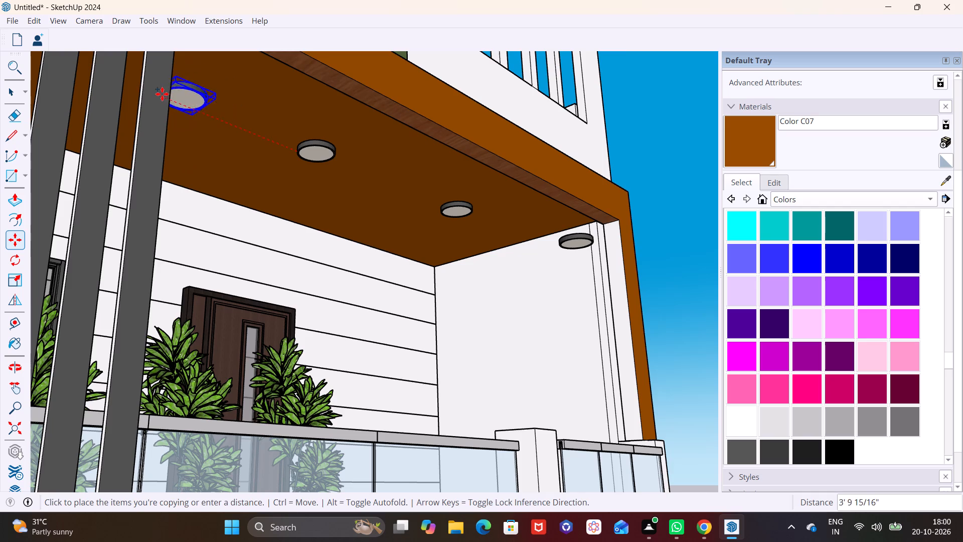
pyautogui.moveTo(199, 94); pyautogui.dragTo(73, 144, button='middle')
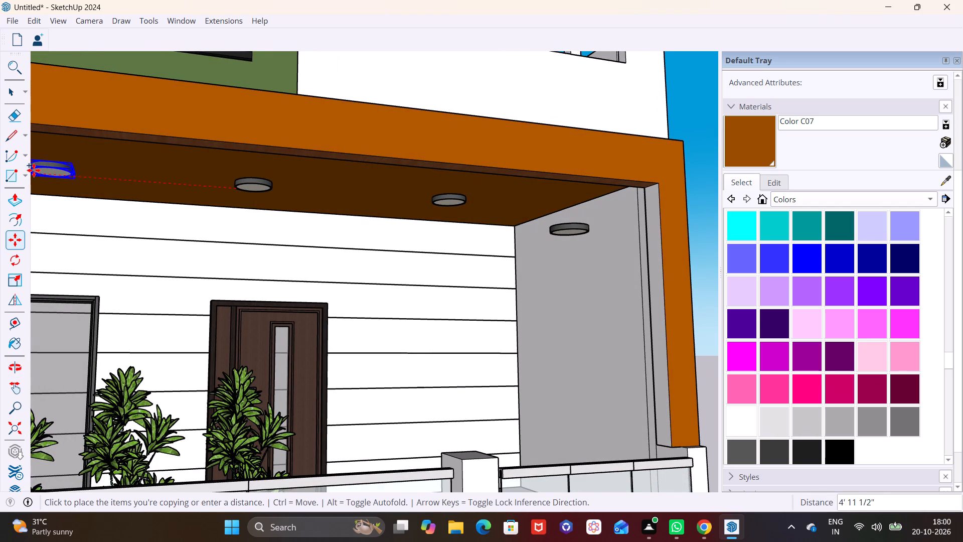
pyautogui.click(34, 170)
pyautogui.scroll(-7, 210, 174)
pyautogui.press('space')
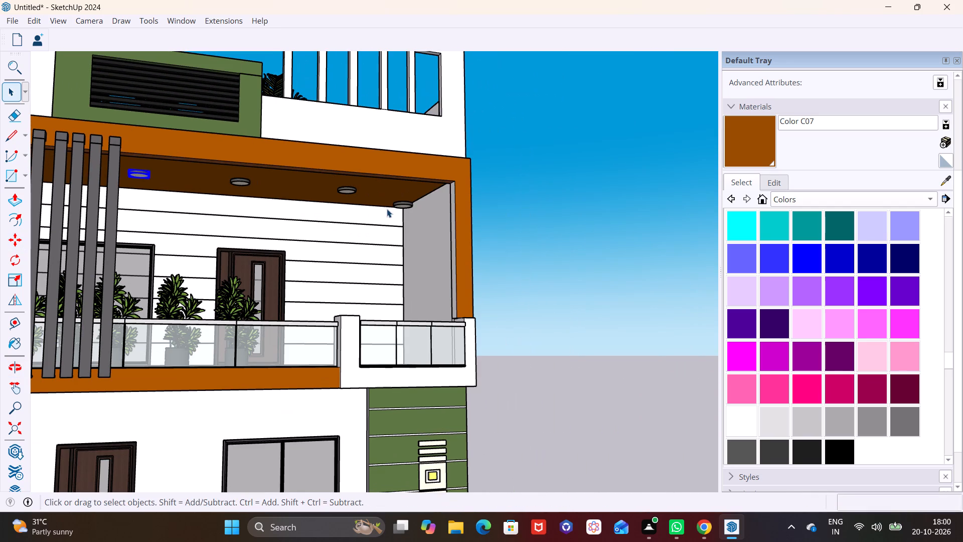
# Delete the original ceiling light hanging beside the balcony's end wall.
pyautogui.click(402, 207)
pyautogui.press('Delete')
# Move the three balcony ceiling lights together about 2' 9 1/4" to the lower front edge of the orange-brown frame.
pyautogui.moveTo(396, 231); pyautogui.dragTo(302, 322, button='middle')
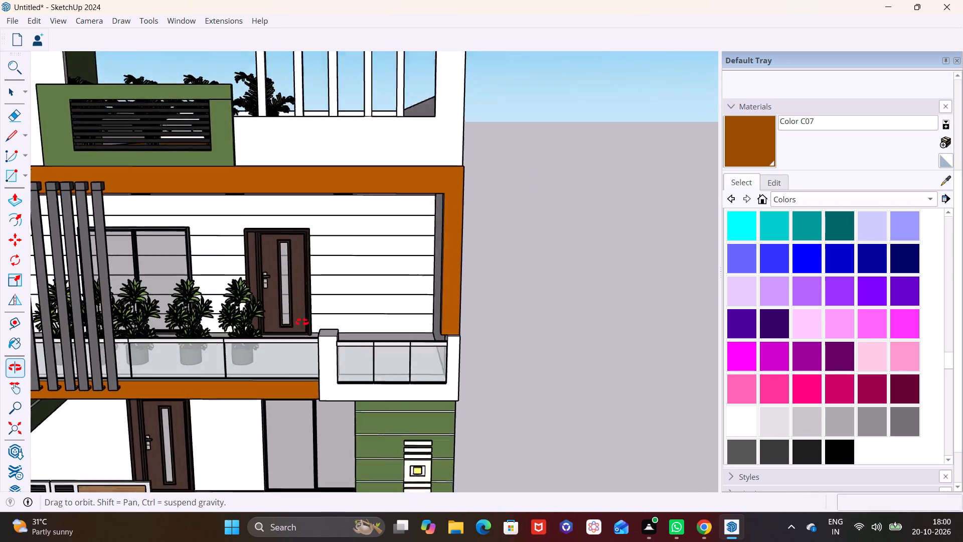
pyautogui.moveTo(302, 322); pyautogui.dragTo(258, 280, button='middle')
pyautogui.scroll(7, 247, 192)
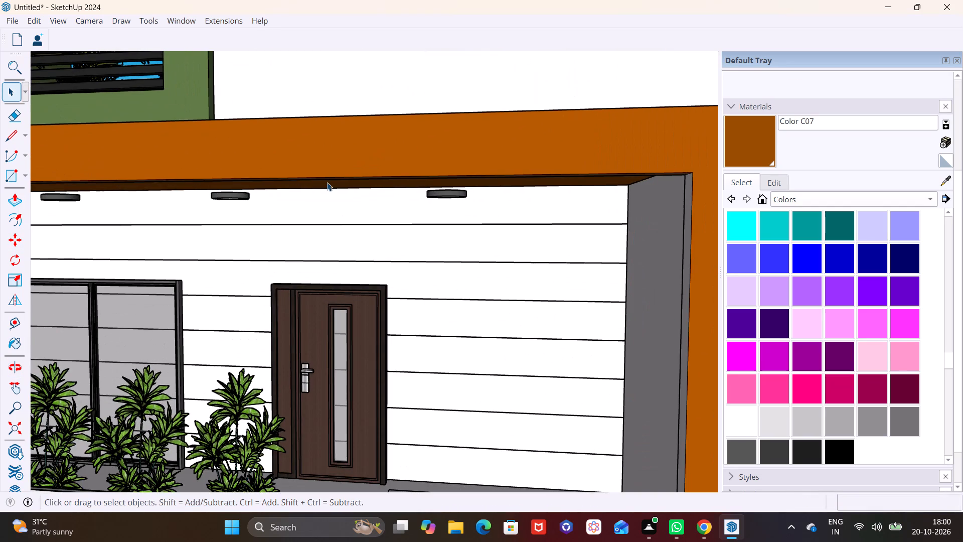
pyautogui.keyDown('shift'); pyautogui.moveTo(372, 187); pyautogui.dragTo(519, 200, button='middle'); pyautogui.keyUp('shift')
pyautogui.click(636, 213)
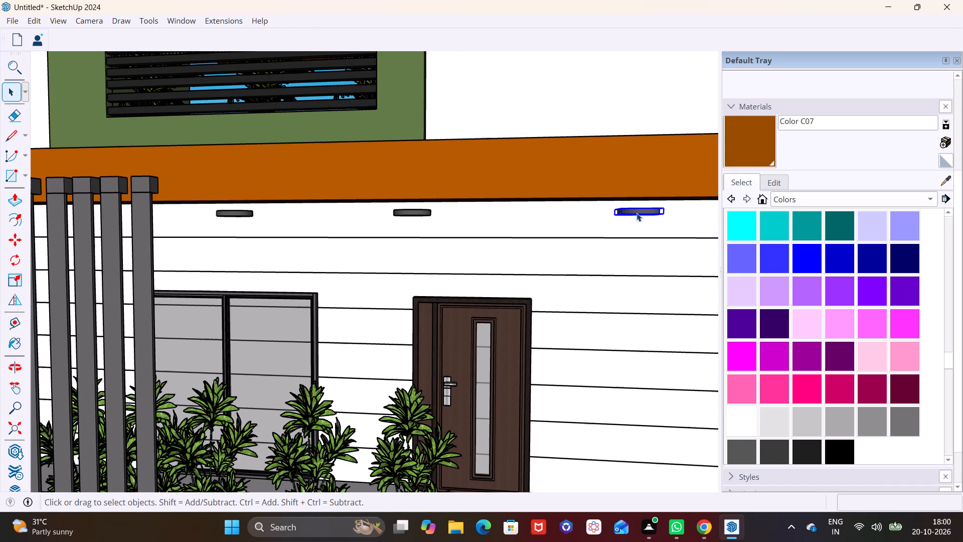
pyautogui.keyDown('ctrl'); pyautogui.click(403, 216); pyautogui.keyUp('ctrl')
pyautogui.keyDown('ctrl'); pyautogui.click(244, 215); pyautogui.keyUp('ctrl')
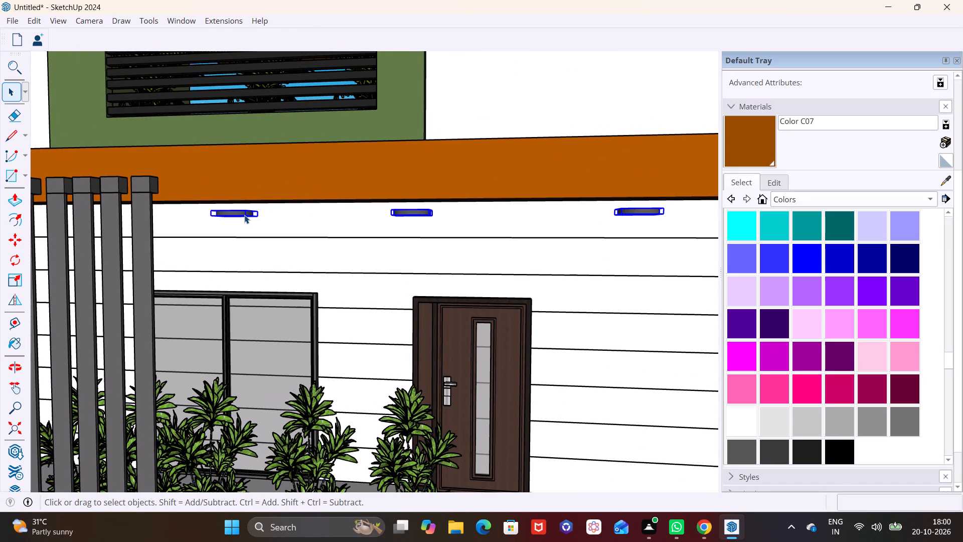
pyautogui.press('m')
pyautogui.click(248, 210)
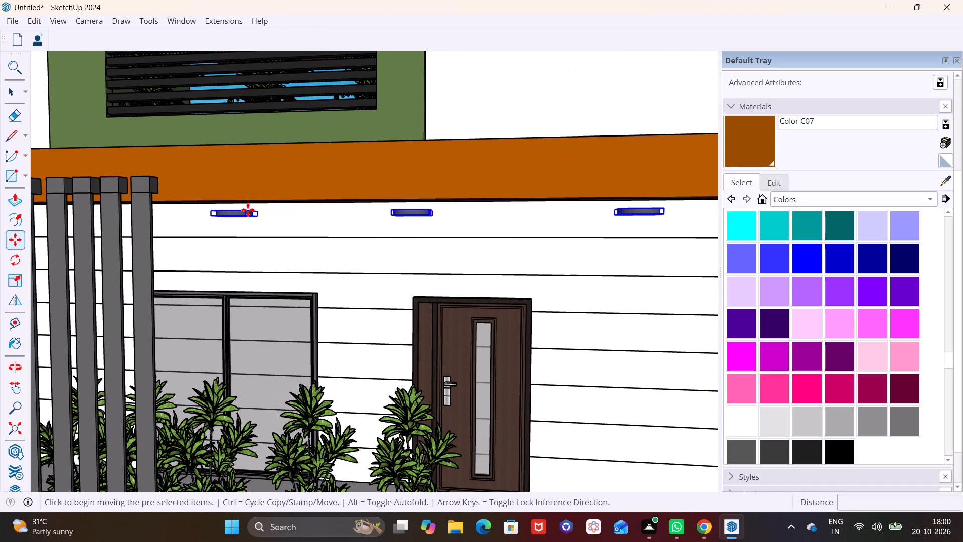
pyautogui.click(243, 203)
pyautogui.press('space')
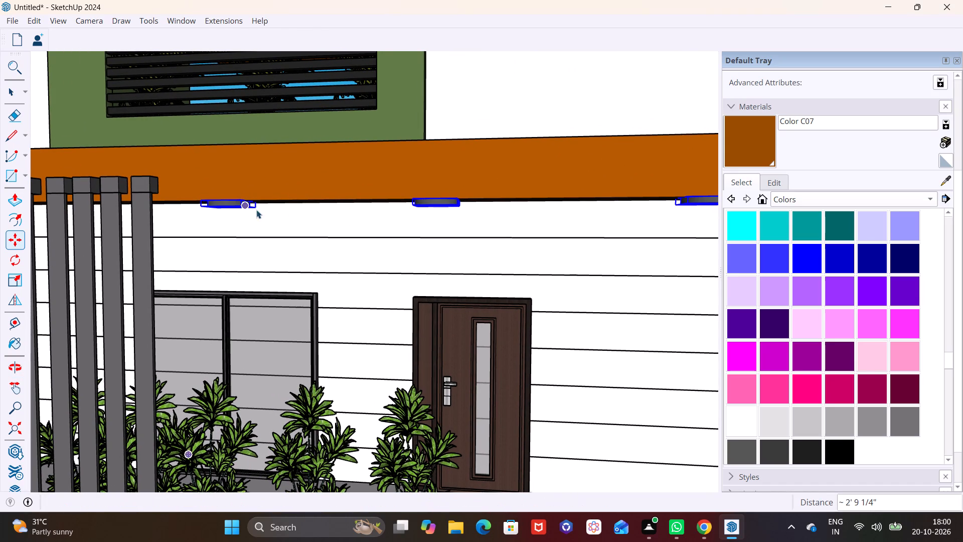
# Move the three selected lights about 2' 10" inward from the frame's front edge onto the brown balcony ceiling.
pyautogui.moveTo(399, 250); pyautogui.dragTo(429, 176, button='middle')
pyautogui.moveTo(429, 216); pyautogui.dragTo(248, 234, button='middle')
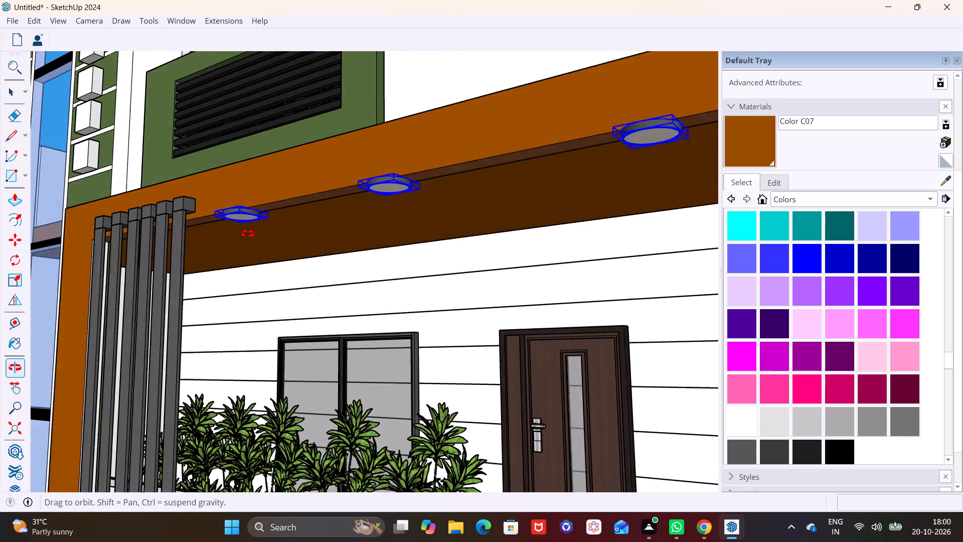
pyautogui.moveTo(248, 234); pyautogui.dragTo(149, 230, button='middle')
pyautogui.press('m')
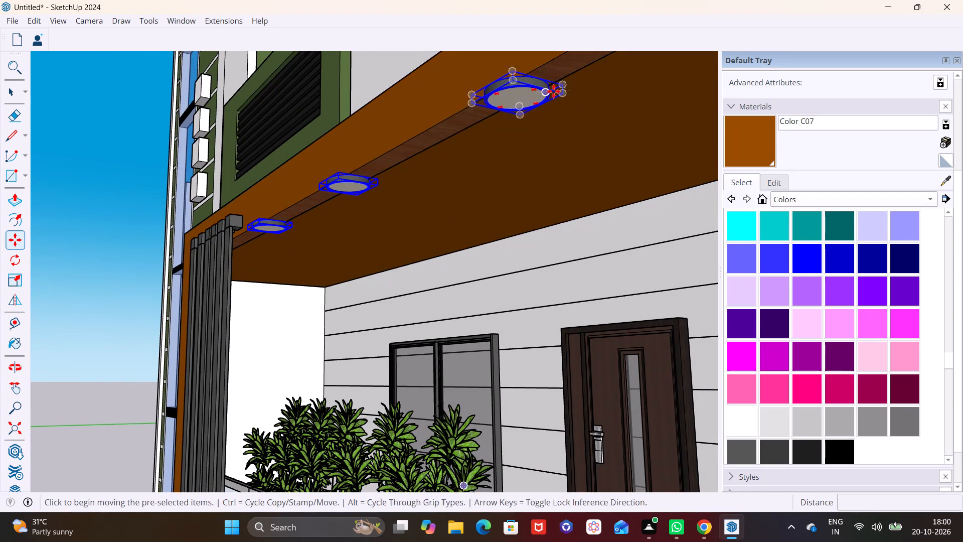
pyautogui.click(559, 93)
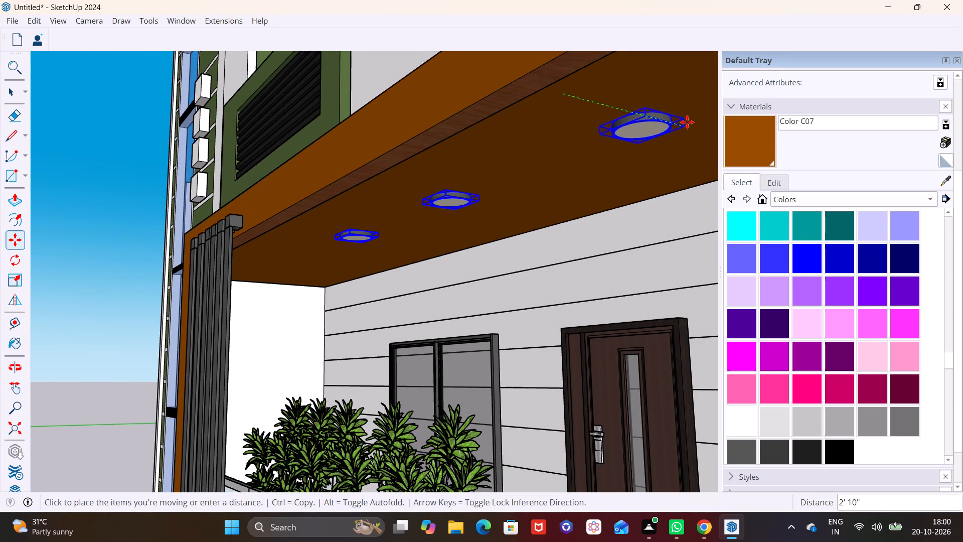
pyautogui.click(693, 122)
pyautogui.press('space')
pyautogui.click(534, 274)
# Copy the balcony ceiling light nearest the louvers up to the tower roof overhang's underside, above the tall window.
pyautogui.scroll(-3, 538, 239)
pyautogui.moveTo(541, 236); pyautogui.dragTo(751, 247, button='middle')
pyautogui.scroll(-3, 468, 215)
pyautogui.keyDown('shift'); pyautogui.moveTo(405, 236); pyautogui.dragTo(340, 367, button='middle'); pyautogui.keyUp('shift')
pyautogui.keyDown('shift'); pyautogui.scroll(-1, 370, 271); pyautogui.keyUp('shift')
pyautogui.moveTo(300, 211); pyautogui.dragTo(371, 96, button='middle')
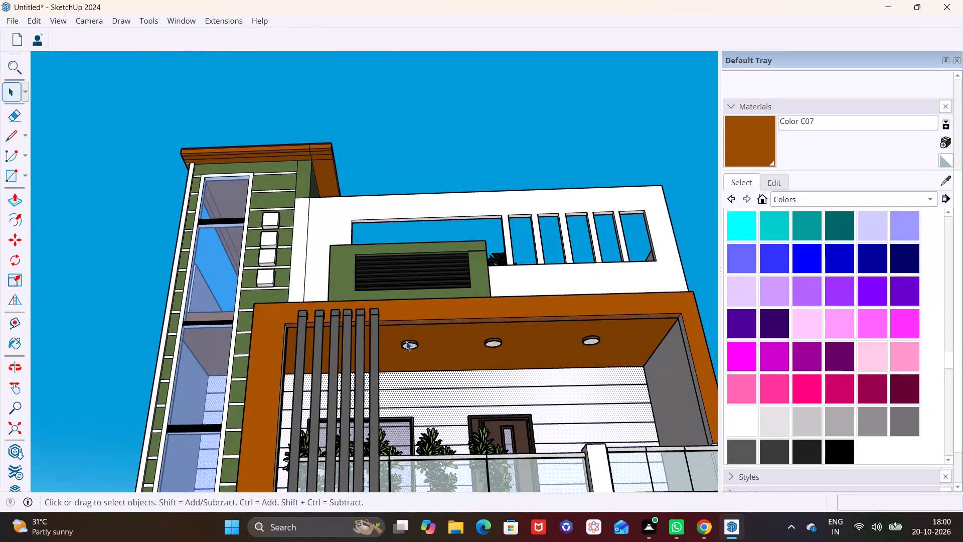
pyautogui.click(406, 341)
pyautogui.press('m')
pyautogui.click(419, 346)
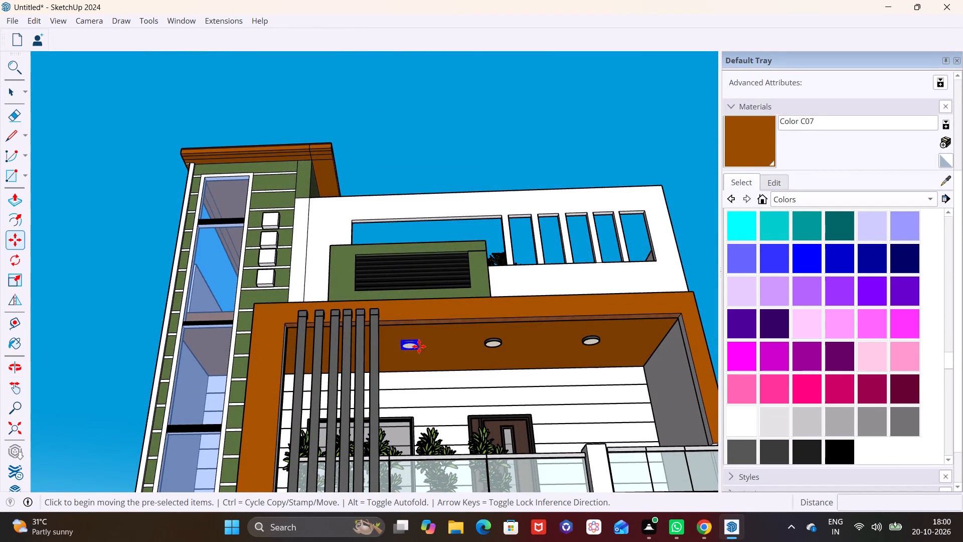
pyautogui.scroll(11, 268, 155)
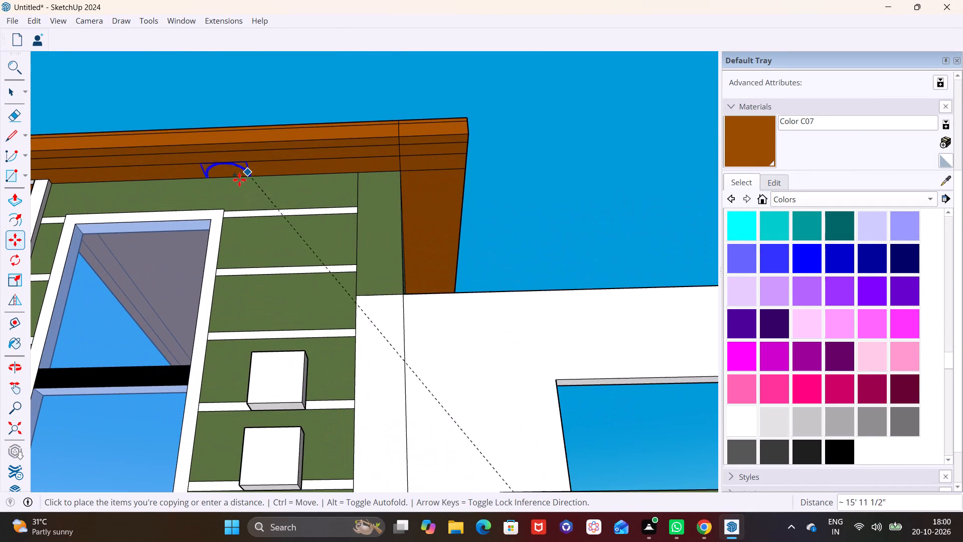
pyautogui.moveTo(157, 171); pyautogui.dragTo(76, 201, button='middle')
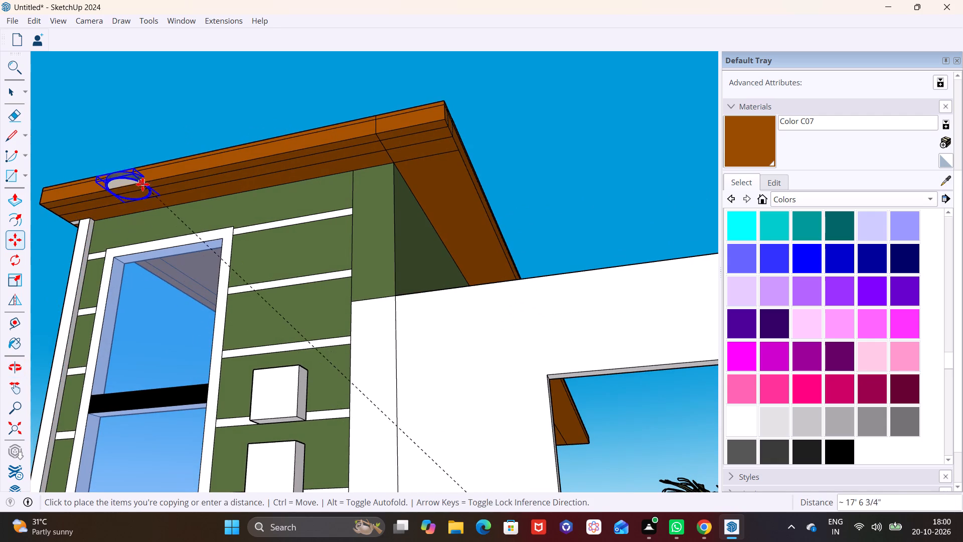
pyautogui.scroll(1, 142, 184)
pyautogui.moveTo(112, 207); pyautogui.dragTo(32, 262, button='middle')
pyautogui.scroll(-1, 177, 228)
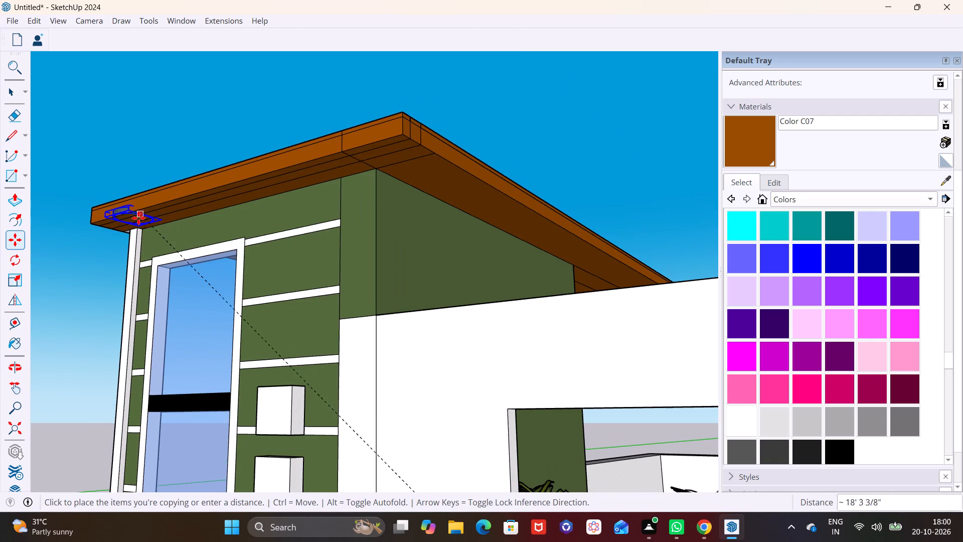
pyautogui.moveTo(112, 245); pyautogui.dragTo(91, 261, button='middle')
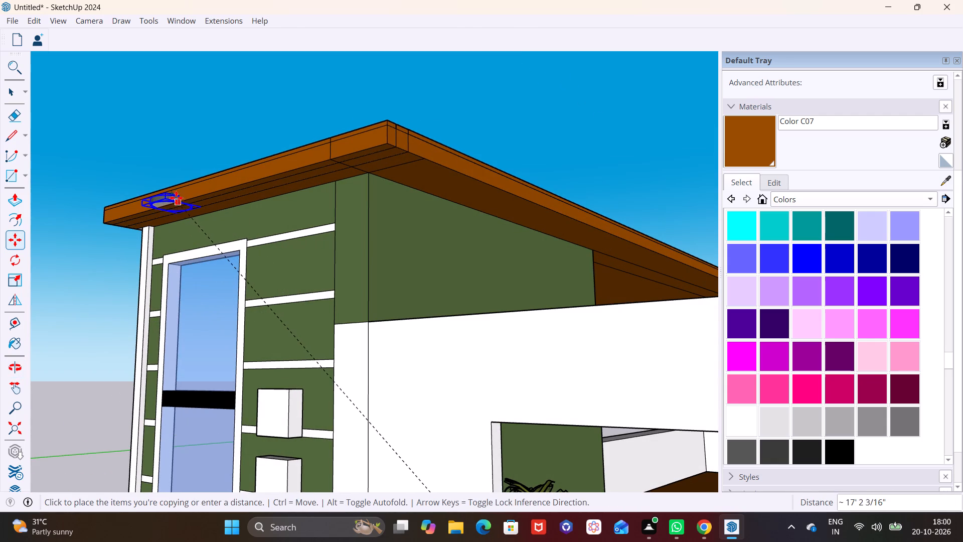
pyautogui.click(170, 214)
# Postpone the pending BIOS update notice.
pyautogui.moveTo(228, 204); pyautogui.dragTo(216, 234, button='middle')
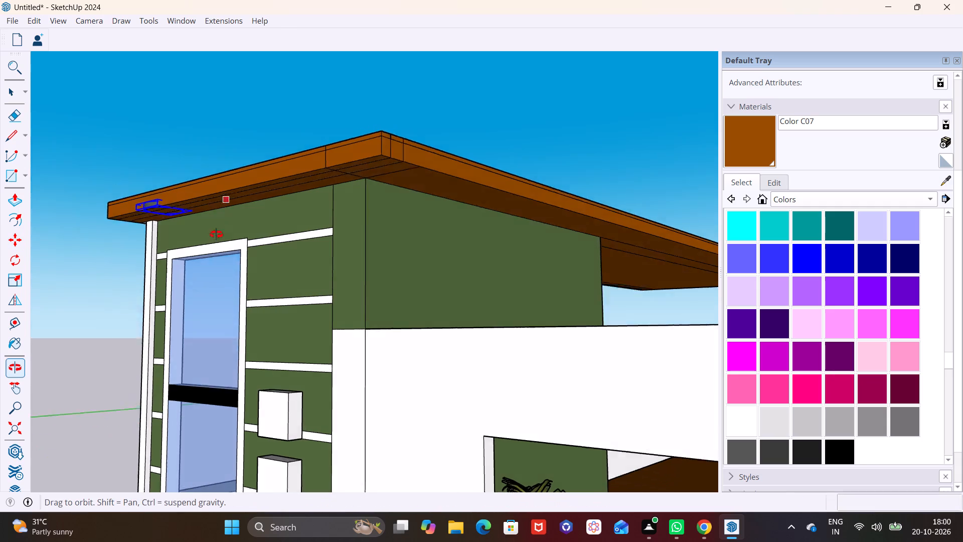
pyautogui.moveTo(216, 234); pyautogui.dragTo(218, 245, button='middle')
pyautogui.scroll(5, 211, 227)
pyautogui.keyDown('shift'); pyautogui.moveTo(189, 212); pyautogui.dragTo(327, 187, button='middle'); pyautogui.keyUp('shift')
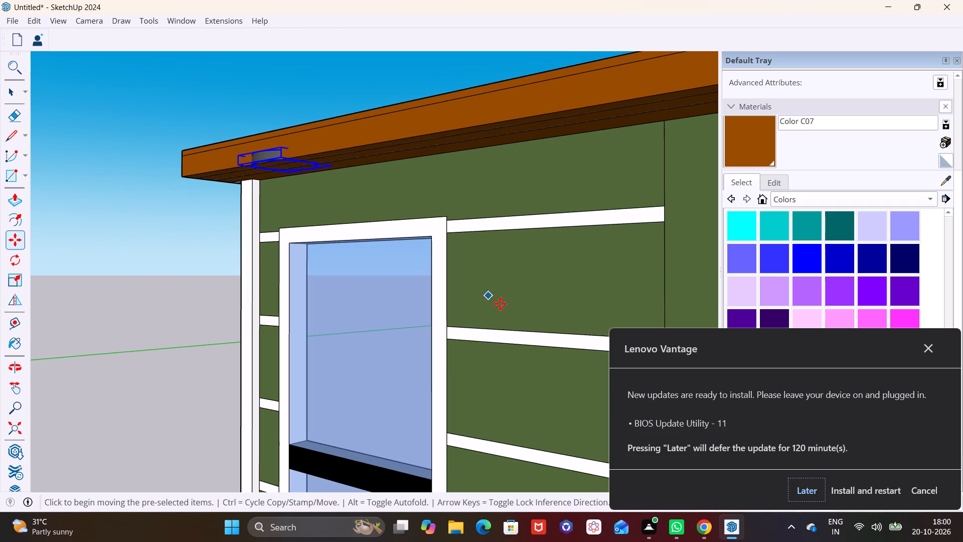
pyautogui.click(806, 495)
# Move the copied light slightly down so its whole body sits below the tower roof overhang's underside.
pyautogui.scroll(3, 322, 198)
pyautogui.press('m')
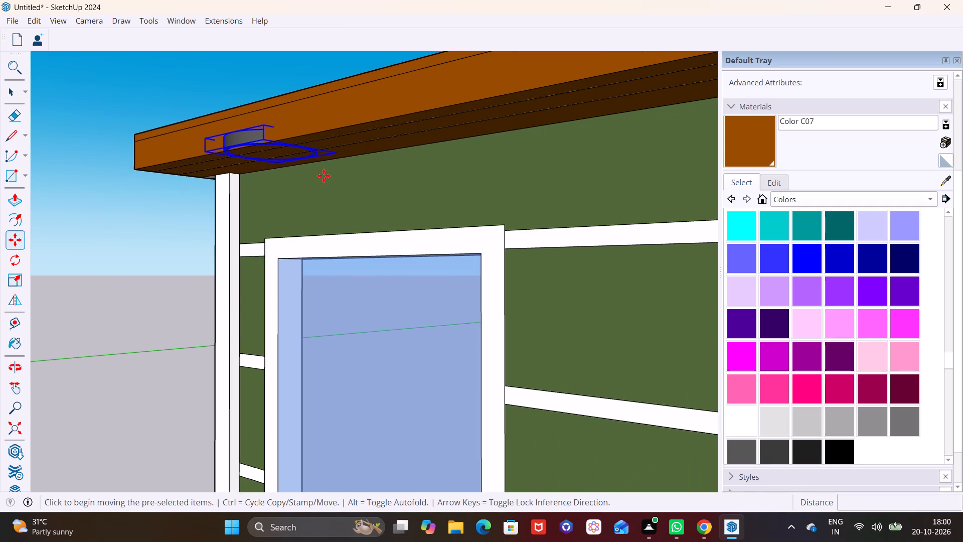
pyautogui.click(333, 134)
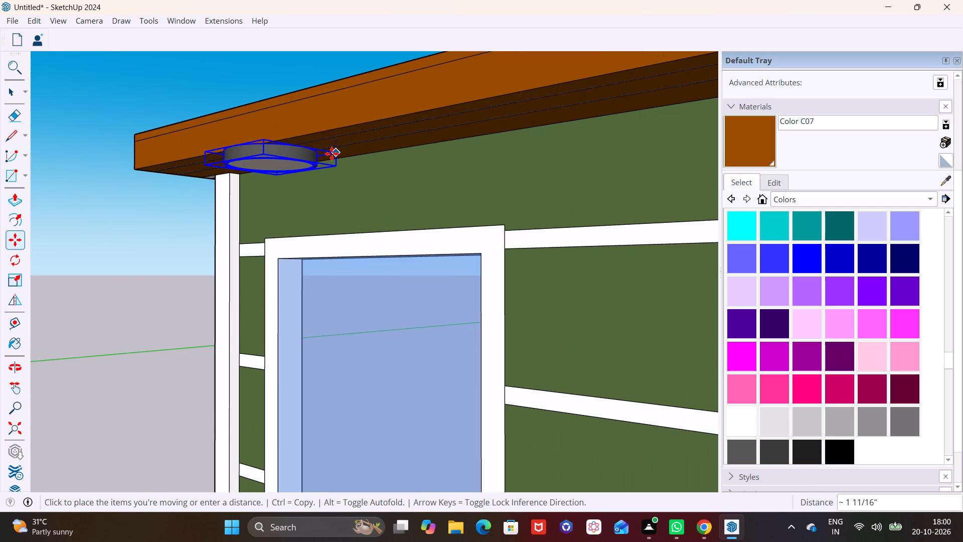
pyautogui.click(345, 156)
# Copy the overhang light along the tower roof's underside to the corner beside the white parapet wall.
pyautogui.moveTo(330, 159); pyautogui.dragTo(339, 195, button='middle')
pyautogui.scroll(-4, 375, 158)
pyautogui.keyDown('shift'); pyautogui.moveTo(381, 165); pyautogui.dragTo(280, 159, button='middle'); pyautogui.keyUp('shift')
pyautogui.moveTo(587, 167); pyautogui.dragTo(737, 89, button='middle')
pyautogui.scroll(-2, 437, 142)
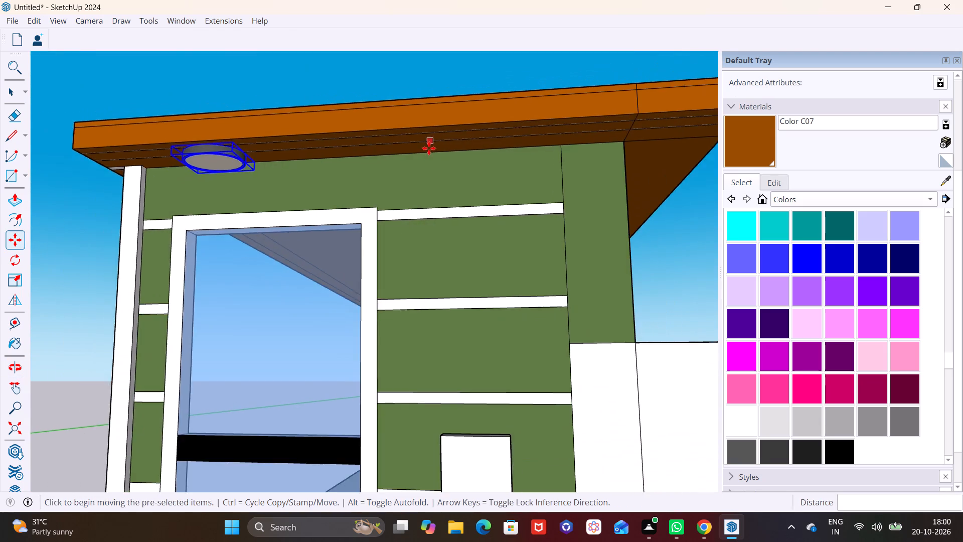
pyautogui.moveTo(421, 152); pyautogui.dragTo(326, 179, button='middle')
pyautogui.moveTo(414, 151); pyautogui.dragTo(504, 104, button='middle')
pyautogui.press('m')
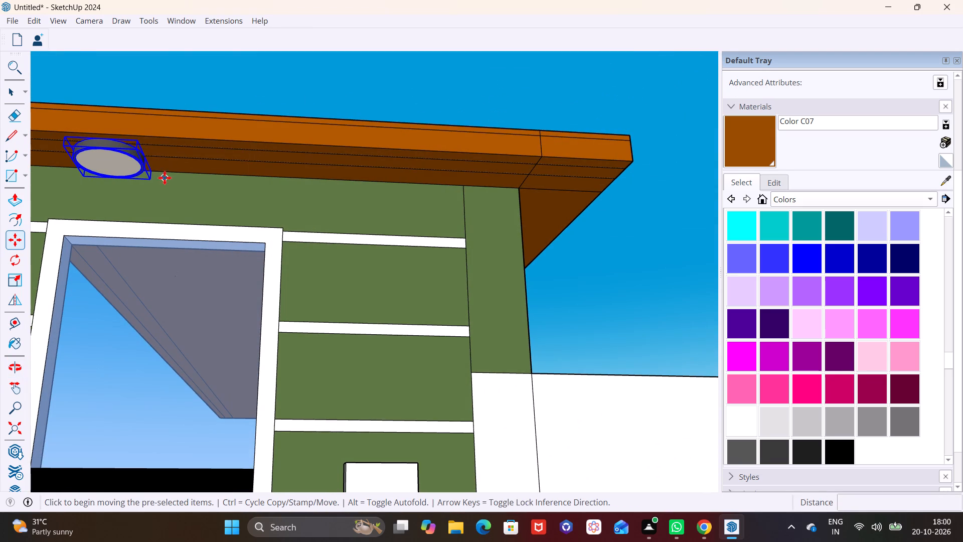
pyautogui.click(150, 175)
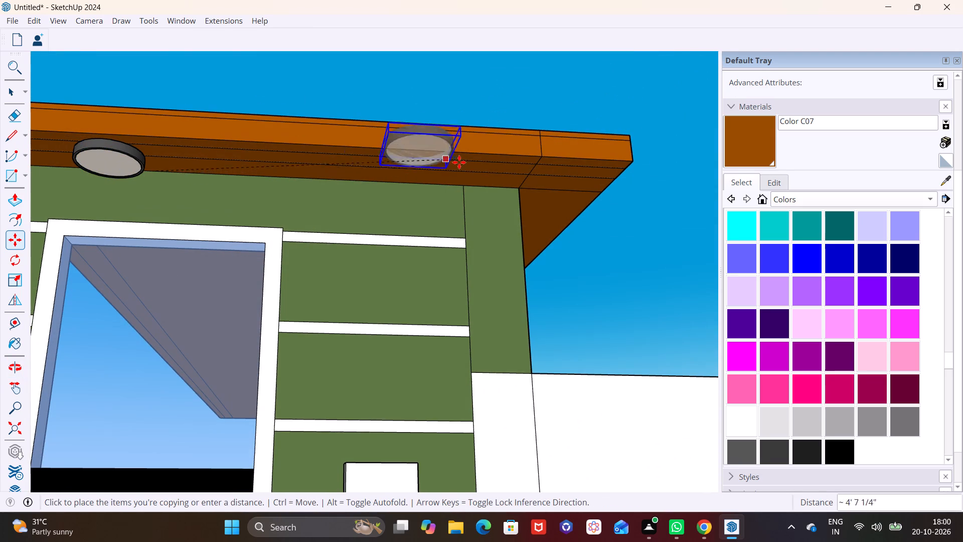
pyautogui.click(514, 184)
pyautogui.press('space')
pyautogui.click(598, 261)
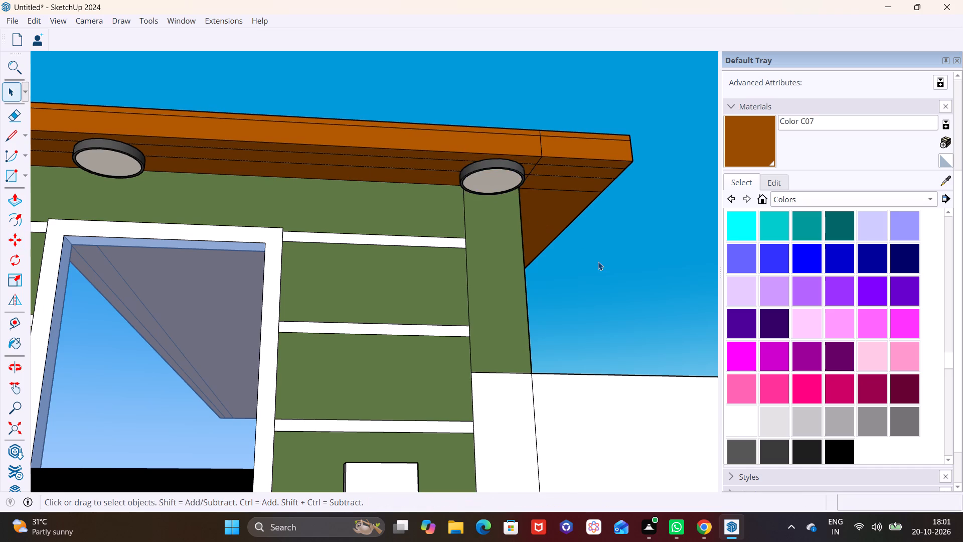
# Examine the whole house from the front and side, checking the new lights on the balcony and tower roof.
pyautogui.scroll(-7, 598, 261)
pyautogui.moveTo(486, 367); pyautogui.dragTo(318, 530, button='middle')
pyautogui.scroll(-6, 360, 418)
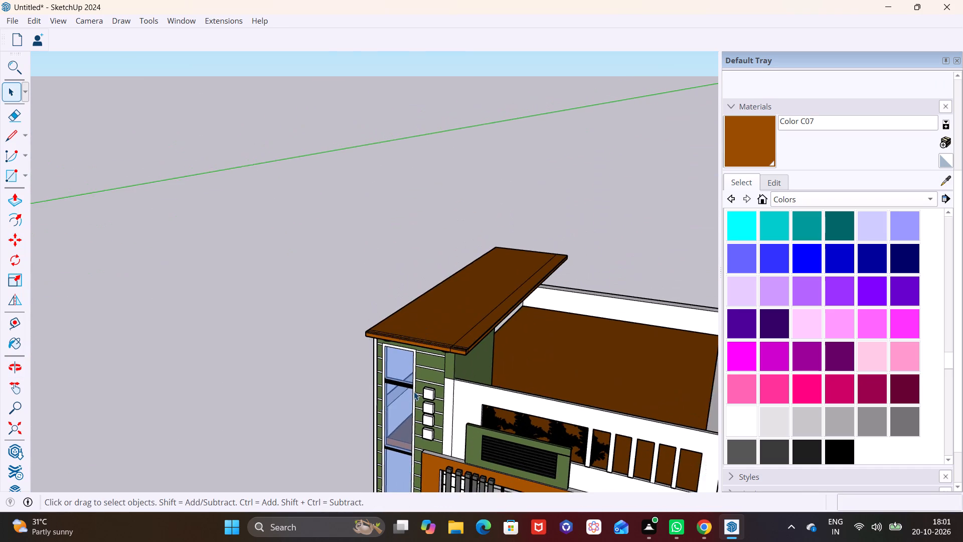
pyautogui.keyDown('shift'); pyautogui.moveTo(414, 391); pyautogui.dragTo(150, 337, button='middle'); pyautogui.keyUp('shift')
pyautogui.moveTo(222, 343); pyautogui.dragTo(286, 191, button='middle')
pyautogui.keyDown('shift'); pyautogui.moveTo(278, 346); pyautogui.dragTo(362, 179, button='middle'); pyautogui.keyUp('shift')
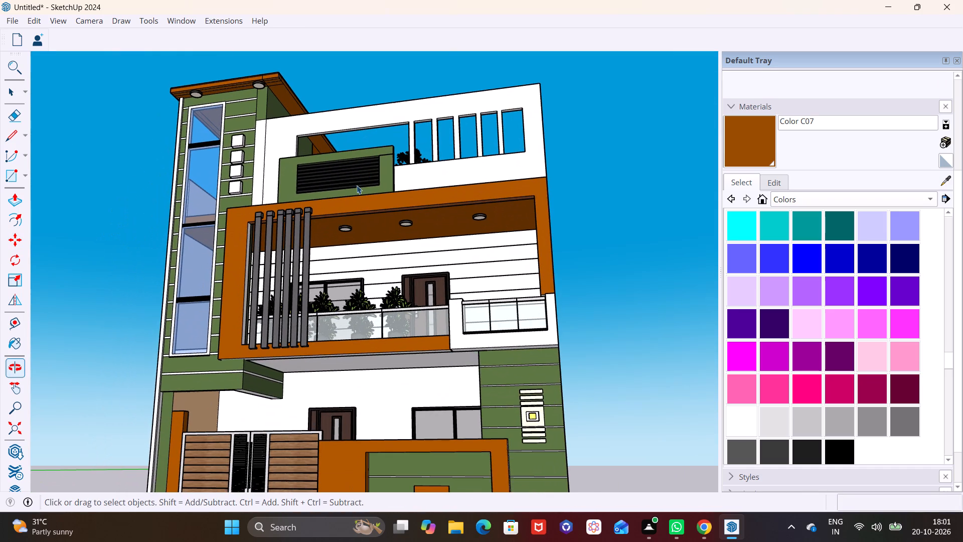
pyautogui.moveTo(324, 235); pyautogui.dragTo(317, 221)
pyautogui.scroll(-1, 345, 241)
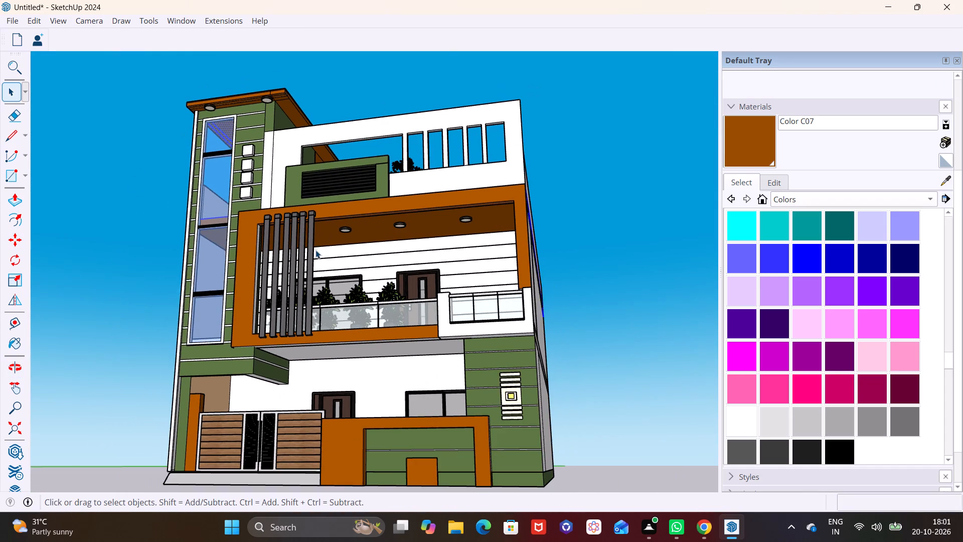
pyautogui.moveTo(315, 250); pyautogui.dragTo(306, 346, button='middle')
pyautogui.scroll(-1, 315, 250)
pyautogui.moveTo(276, 279); pyautogui.dragTo(283, 283, button='middle')
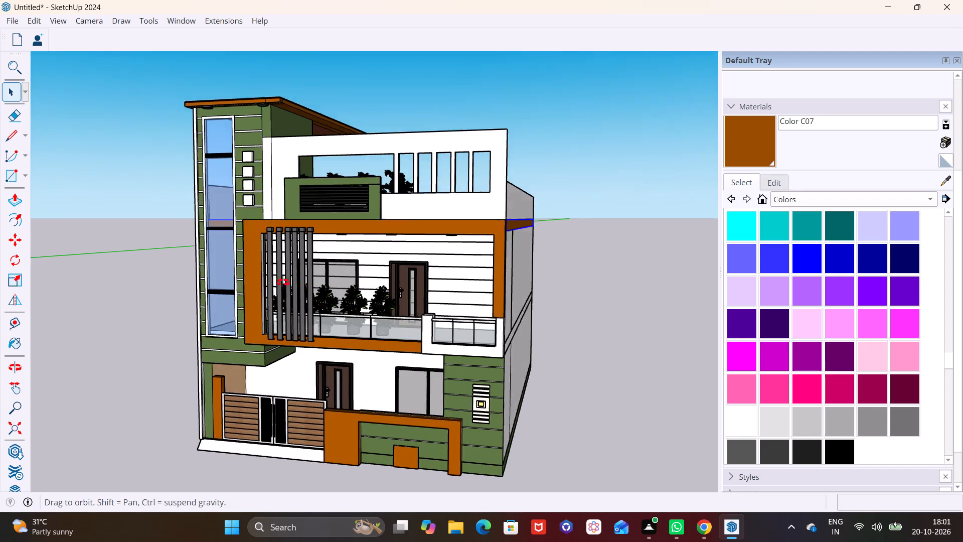
pyautogui.moveTo(283, 283); pyautogui.dragTo(283, 266, button='middle')
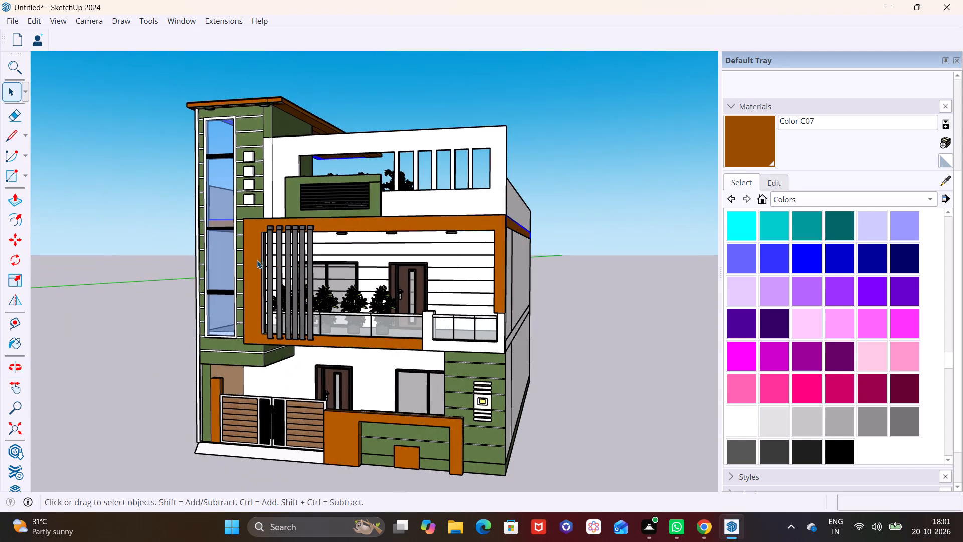
pyautogui.moveTo(284, 282); pyautogui.dragTo(268, 258, button='middle')
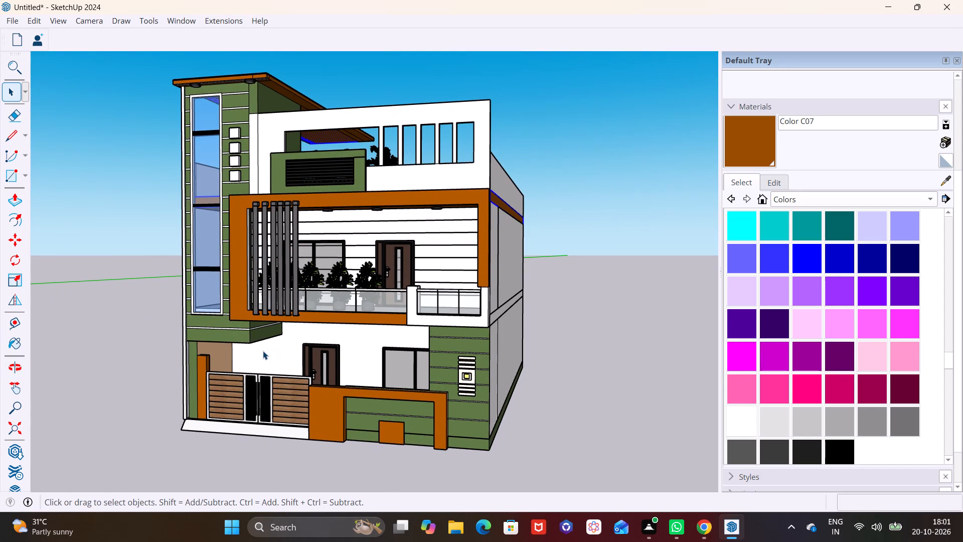
pyautogui.moveTo(262, 351); pyautogui.dragTo(240, 335, button='middle')
pyautogui.keyDown('shift'); pyautogui.moveTo(280, 402); pyautogui.dragTo(279, 359, button='middle'); pyautogui.keyUp('shift')
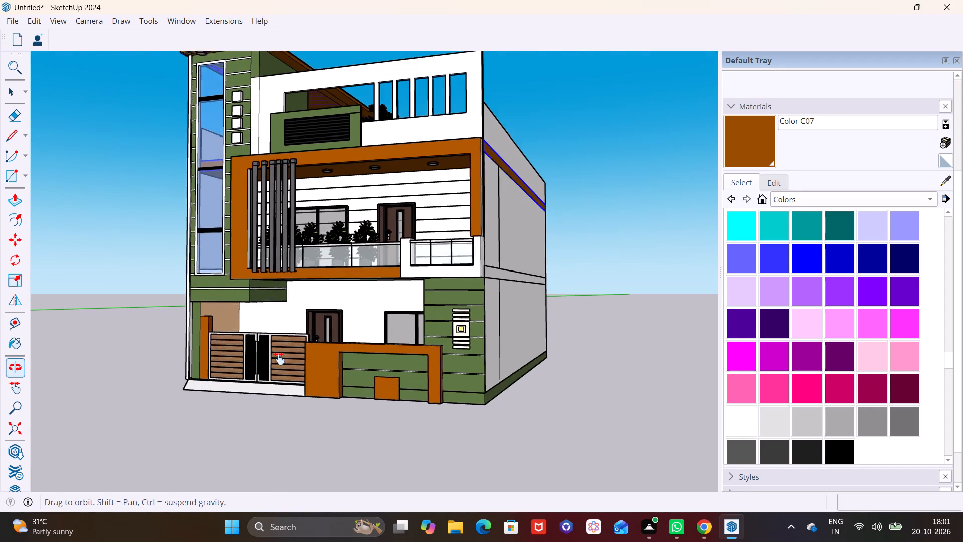
pyautogui.keyDown('shift'); pyautogui.moveTo(279, 359); pyautogui.dragTo(265, 332, button='middle'); pyautogui.keyUp('shift')
pyautogui.scroll(-2, 294, 338)
pyautogui.scroll(-1, 321, 302)
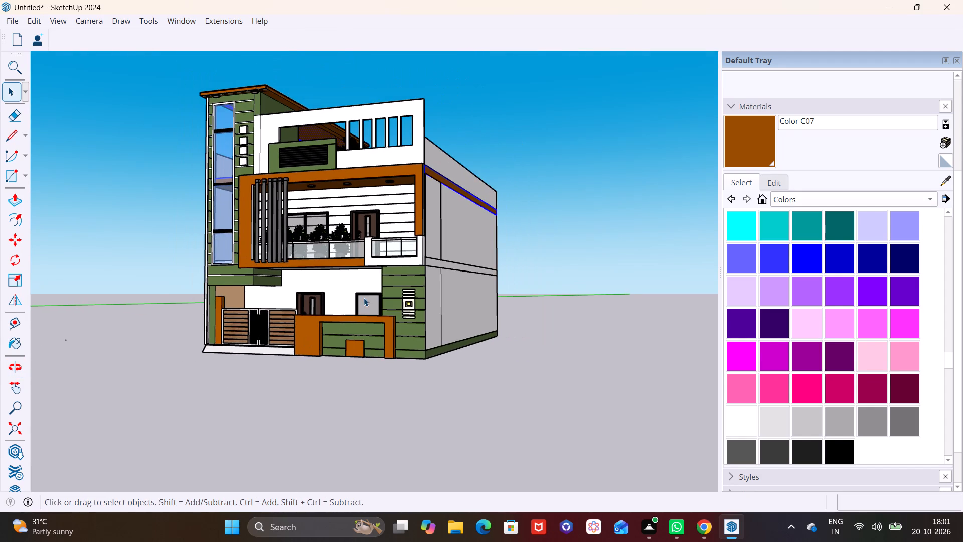
# Paint the brown horizontal band on the side wall beside the balcony white with Color M00.
pyautogui.moveTo(364, 298); pyautogui.dragTo(360, 385, button='middle')
pyautogui.scroll(8, 436, 274)
pyautogui.moveTo(442, 262); pyautogui.dragTo(431, 258, button='middle')
pyautogui.moveTo(427, 258); pyautogui.dragTo(358, 284, button='middle')
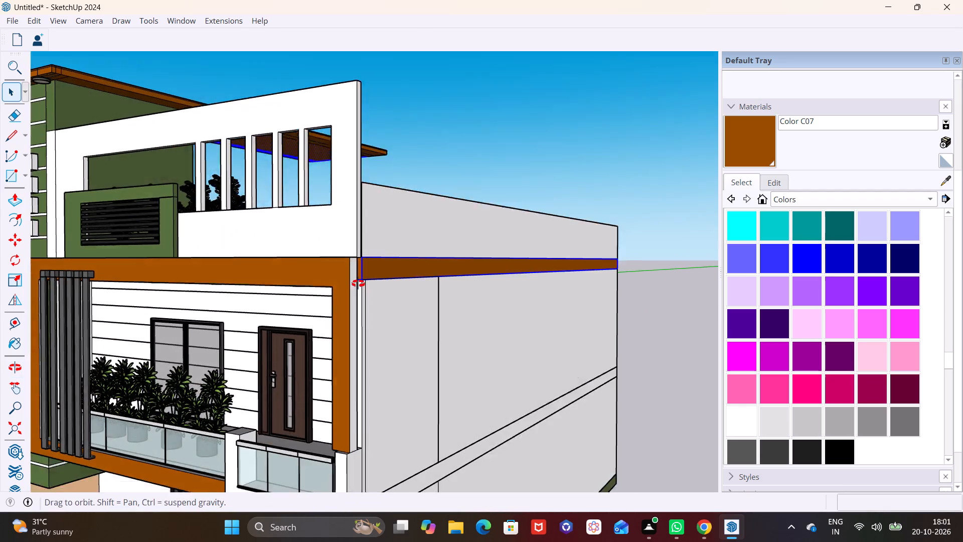
pyautogui.moveTo(358, 284); pyautogui.dragTo(345, 293, button='middle')
pyautogui.click(392, 275)
pyautogui.moveTo(756, 430); pyautogui.dragTo(754, 425)
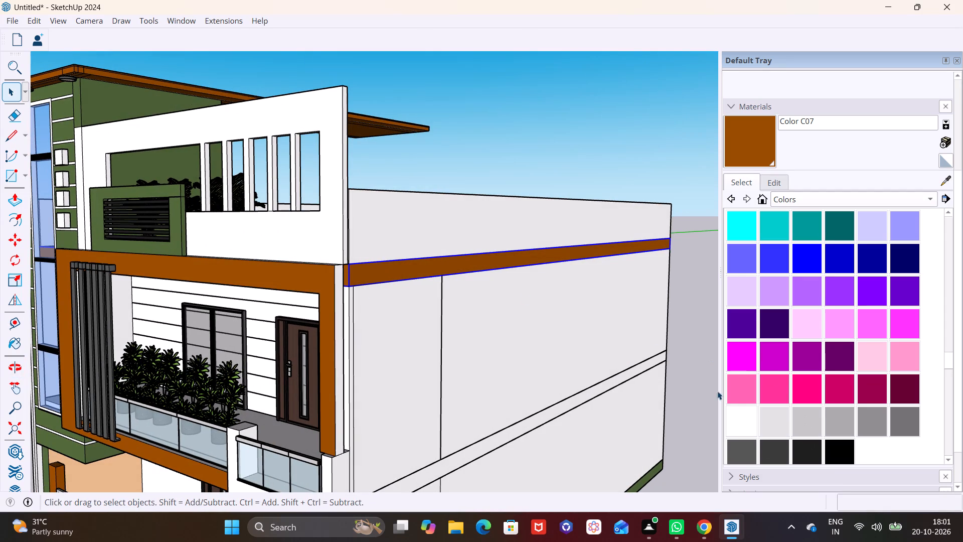
pyautogui.click(740, 414)
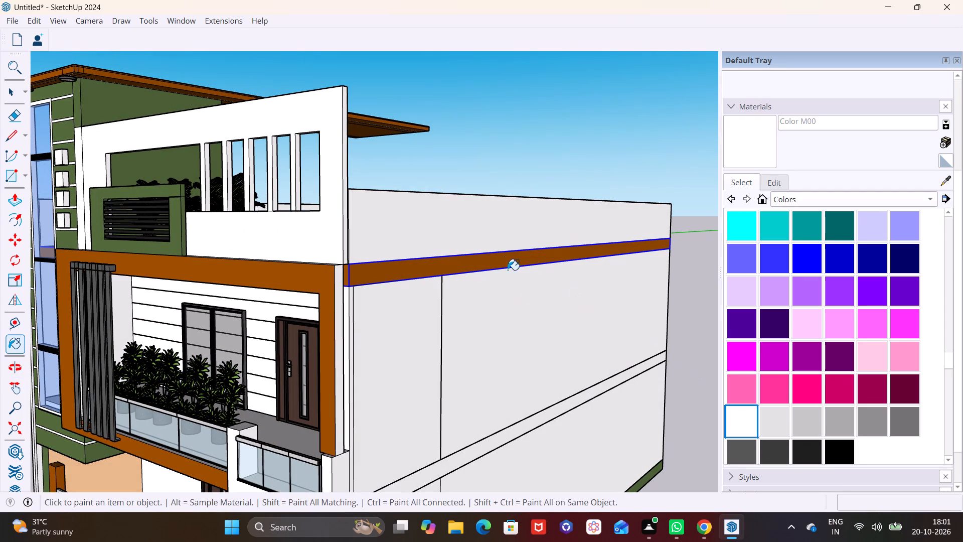
pyautogui.click(489, 261)
# Push/Pull the narrow rear end face of the green-and-white tower wall about 25' 4" backward beneath the long brown roof.
pyautogui.scroll(-3, 467, 292)
pyautogui.moveTo(465, 306); pyautogui.dragTo(709, 252, button='middle')
pyautogui.moveTo(240, 272); pyautogui.dragTo(511, 316, button='middle')
pyautogui.scroll(-7, 285, 281)
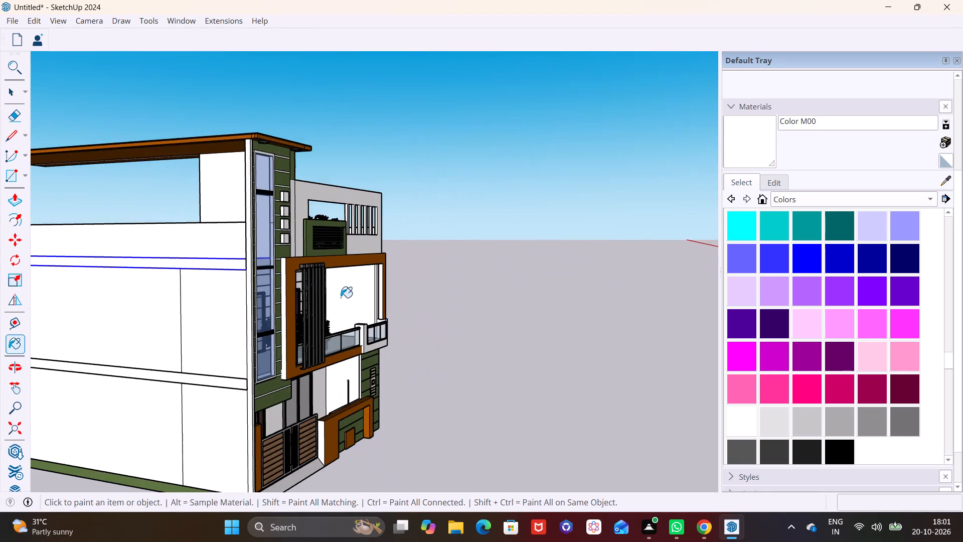
pyautogui.moveTo(341, 298); pyautogui.dragTo(2, 321, button='middle')
pyautogui.moveTo(350, 293); pyautogui.dragTo(80, 302, button='middle')
pyautogui.moveTo(295, 290); pyautogui.dragTo(85, 276, button='middle')
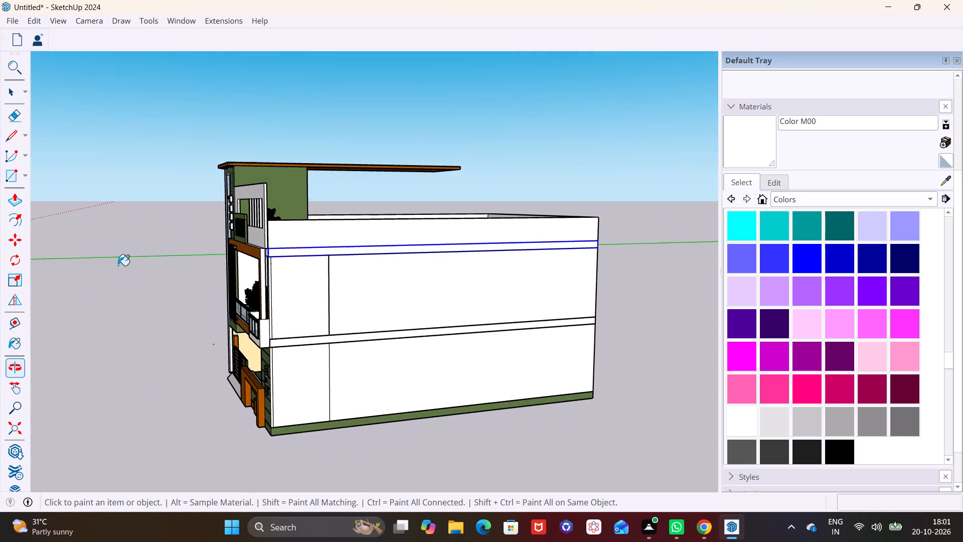
pyautogui.scroll(1, 468, 211)
pyautogui.moveTo(468, 211); pyautogui.dragTo(113, 263, button='middle')
pyautogui.scroll(6, 319, 218)
pyautogui.keyDown('shift'); pyautogui.moveTo(459, 234); pyautogui.dragTo(168, 343, button='middle'); pyautogui.keyUp('shift')
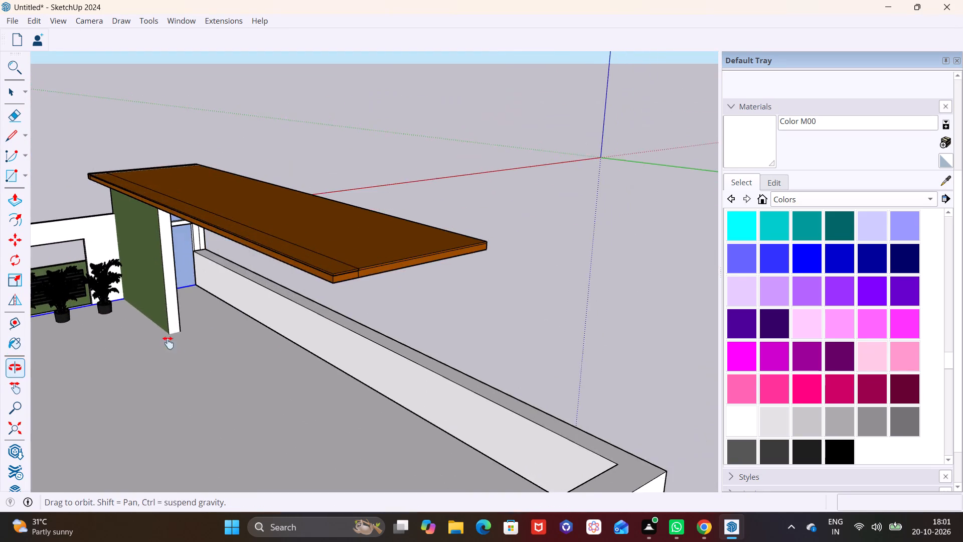
pyautogui.keyDown('shift'); pyautogui.moveTo(168, 343); pyautogui.dragTo(164, 343, button='middle'); pyautogui.keyUp('shift')
pyautogui.scroll(1, 146, 321)
pyautogui.moveTo(146, 321); pyautogui.dragTo(31, 251, button='middle')
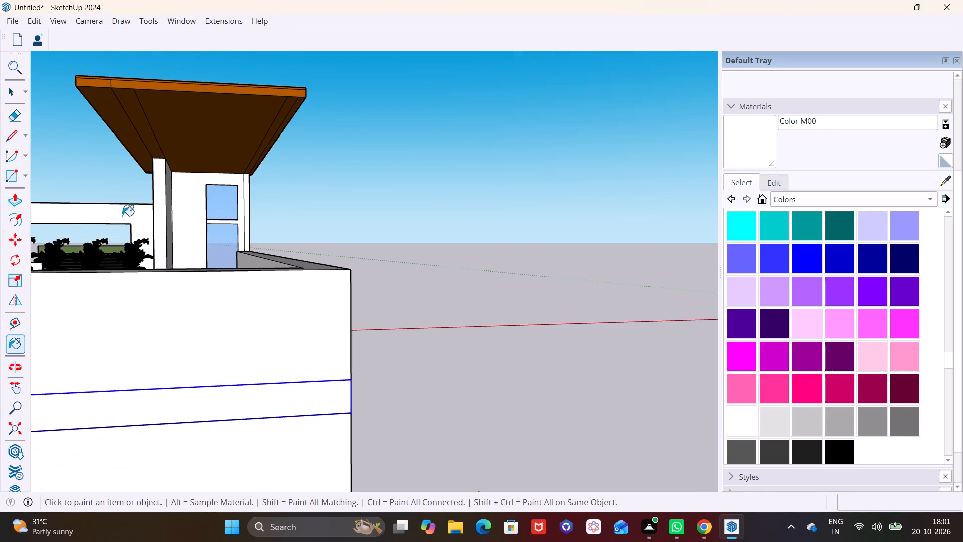
pyautogui.press('space')
pyautogui.click(157, 214)
pyautogui.click(15, 201)
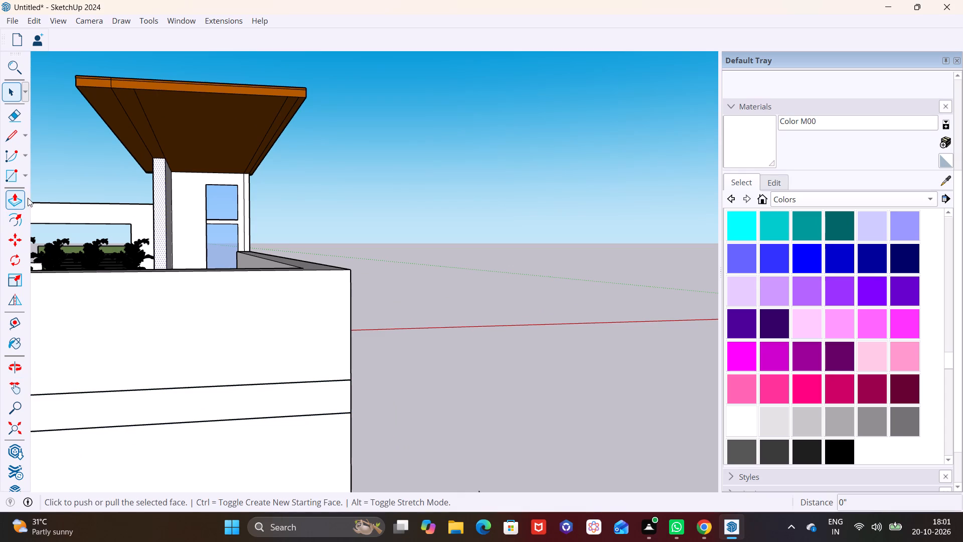
pyautogui.click(160, 203)
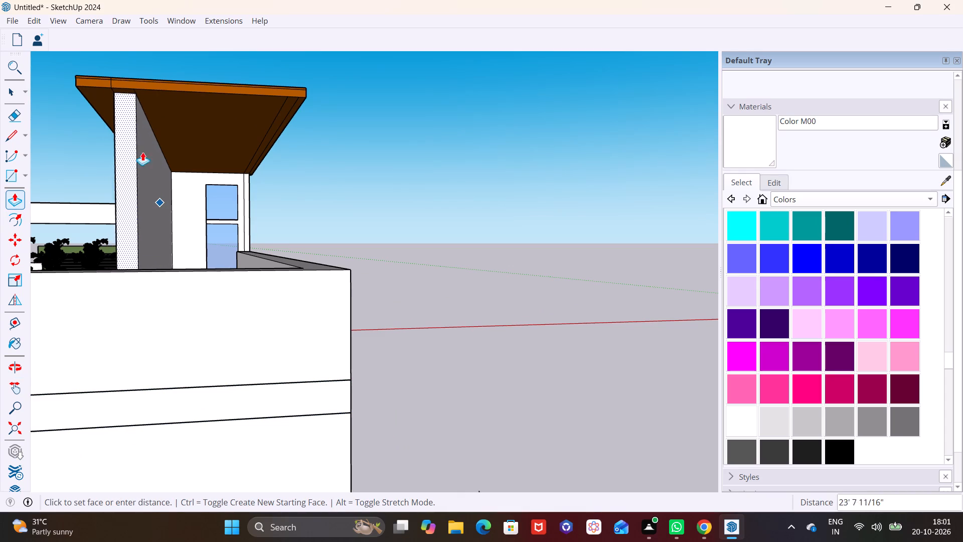
pyautogui.click(170, 92)
# Examine the house from the front, both sides and above, checking the extended wall under the tower roof.
pyautogui.moveTo(175, 141); pyautogui.dragTo(151, 245, button='middle')
pyautogui.scroll(-4, 168, 247)
pyautogui.moveTo(190, 301); pyautogui.dragTo(486, 228, button='middle')
pyautogui.moveTo(320, 263); pyautogui.dragTo(643, 218, button='middle')
pyautogui.moveTo(387, 264); pyautogui.dragTo(442, 282, button='middle')
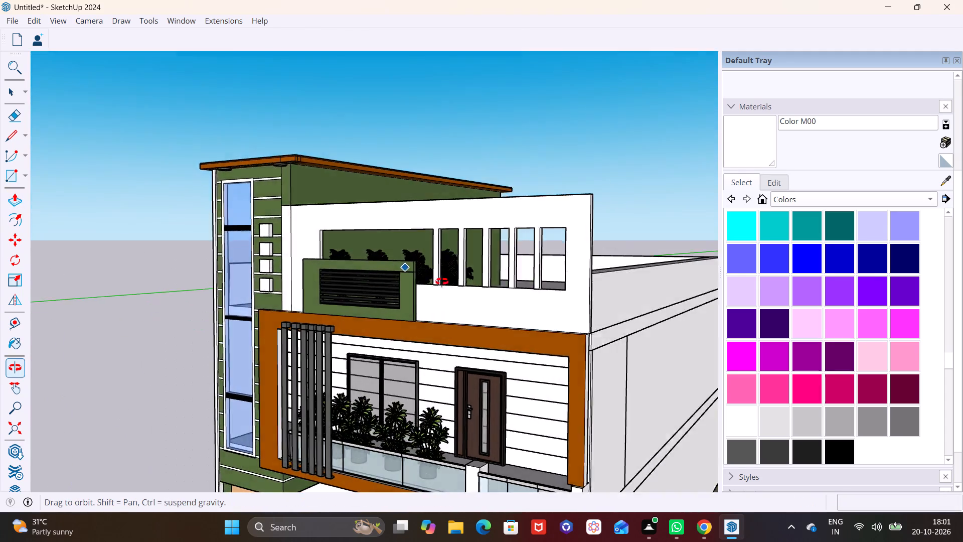
pyautogui.moveTo(442, 282); pyautogui.dragTo(478, 255, button='middle')
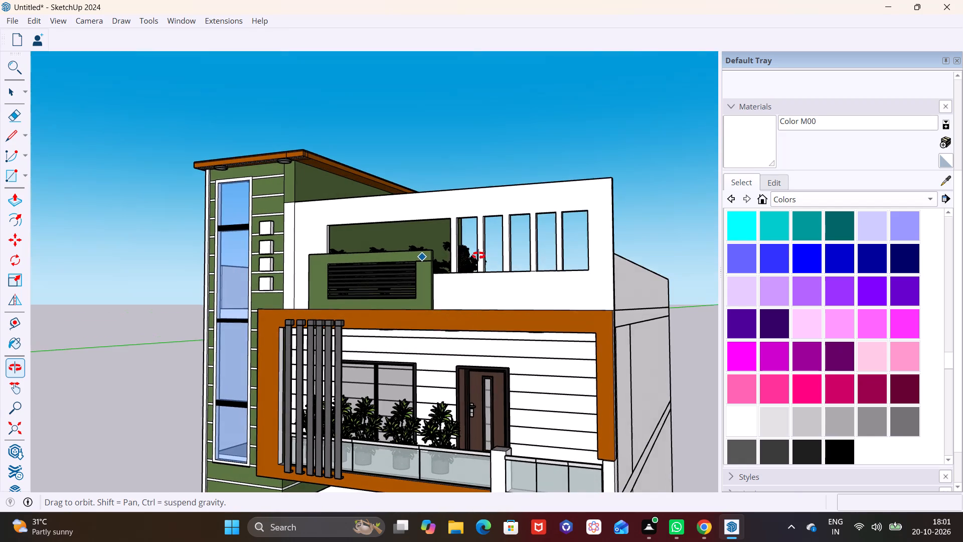
pyautogui.moveTo(478, 255); pyautogui.dragTo(478, 255, button='middle')
pyautogui.moveTo(434, 270); pyautogui.dragTo(374, 274, button='middle')
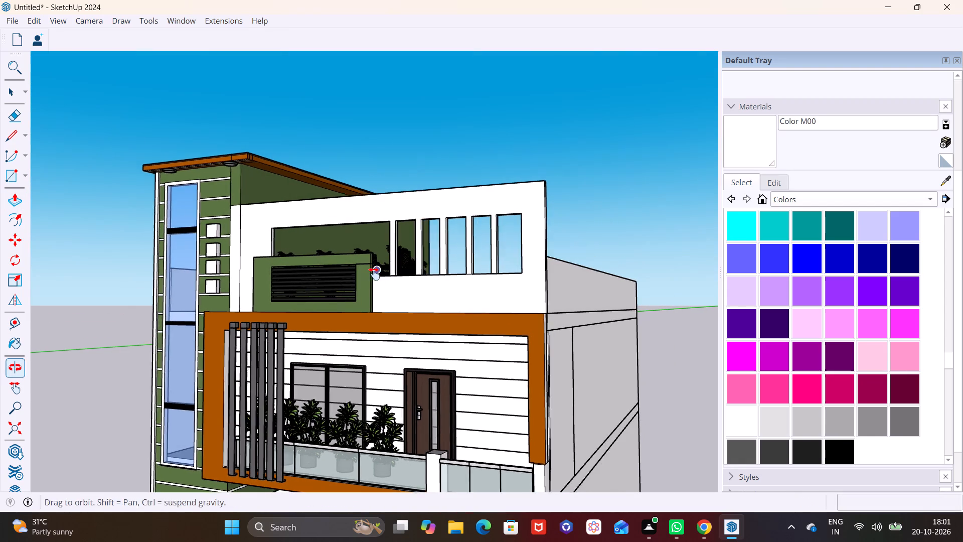
pyautogui.moveTo(374, 274); pyautogui.dragTo(370, 274, button='middle')
pyautogui.moveTo(408, 265); pyautogui.dragTo(497, 246, button='middle')
pyautogui.scroll(-7, 391, 291)
pyautogui.moveTo(371, 343); pyautogui.dragTo(339, 338, button='middle')
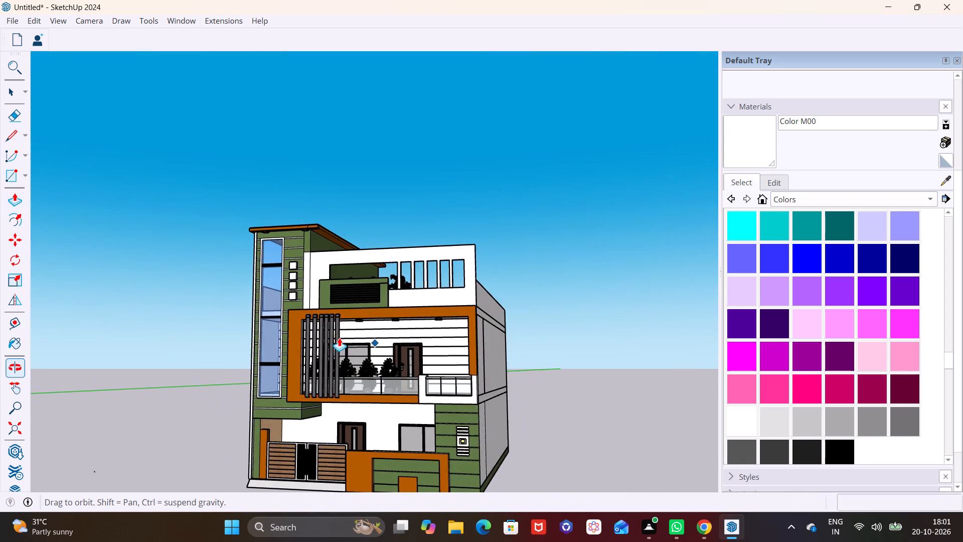
pyautogui.moveTo(283, 320); pyautogui.dragTo(602, 343, button='middle')
pyautogui.moveTo(247, 317); pyautogui.dragTo(460, 326, button='middle')
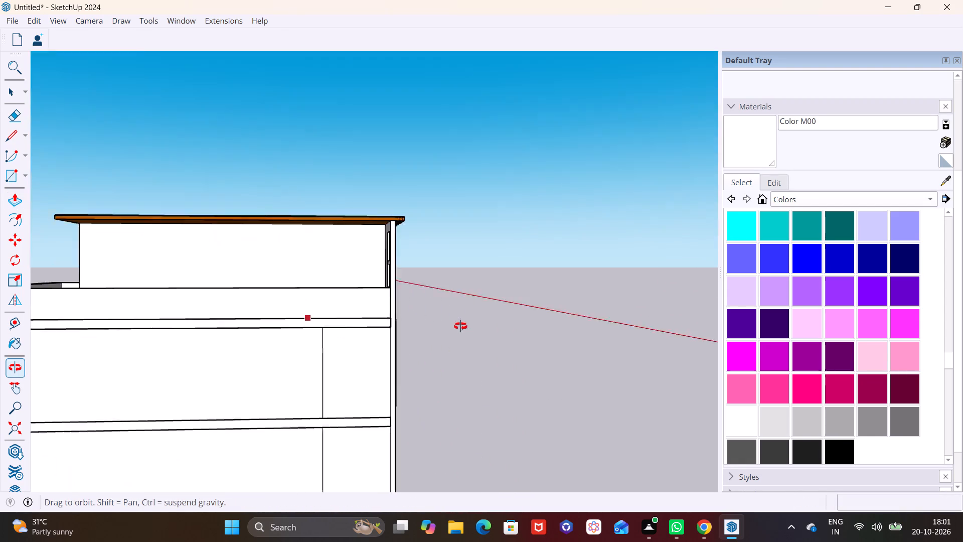
pyautogui.moveTo(460, 326); pyautogui.dragTo(553, 444, button='middle')
pyautogui.scroll(3, 244, 367)
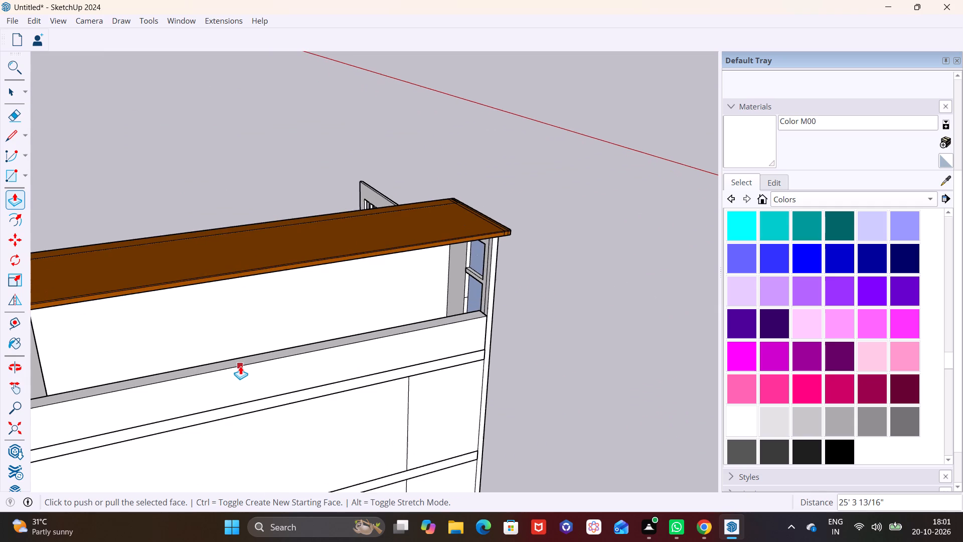
pyautogui.moveTo(238, 366); pyautogui.dragTo(0, 387, button='middle')
pyautogui.scroll(-4, 100, 351)
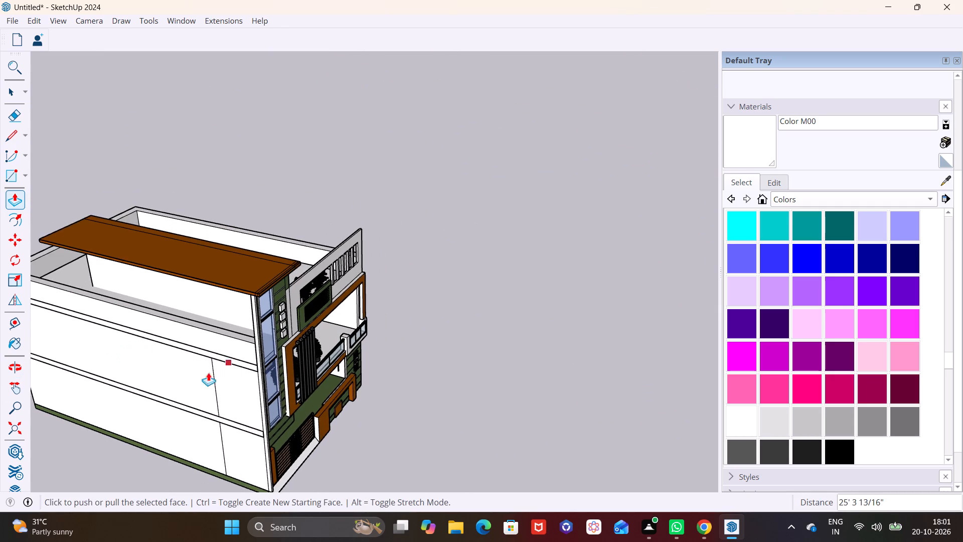
pyautogui.moveTo(157, 382); pyautogui.dragTo(48, 291, button='middle')
pyautogui.moveTo(400, 372); pyautogui.dragTo(179, 312, button='middle')
pyautogui.moveTo(345, 382); pyautogui.dragTo(330, 314, button='middle')
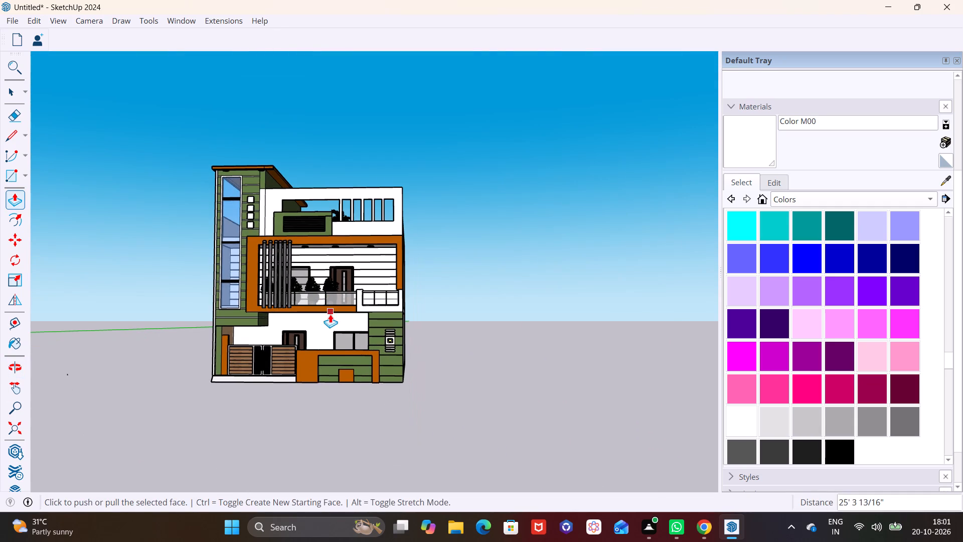
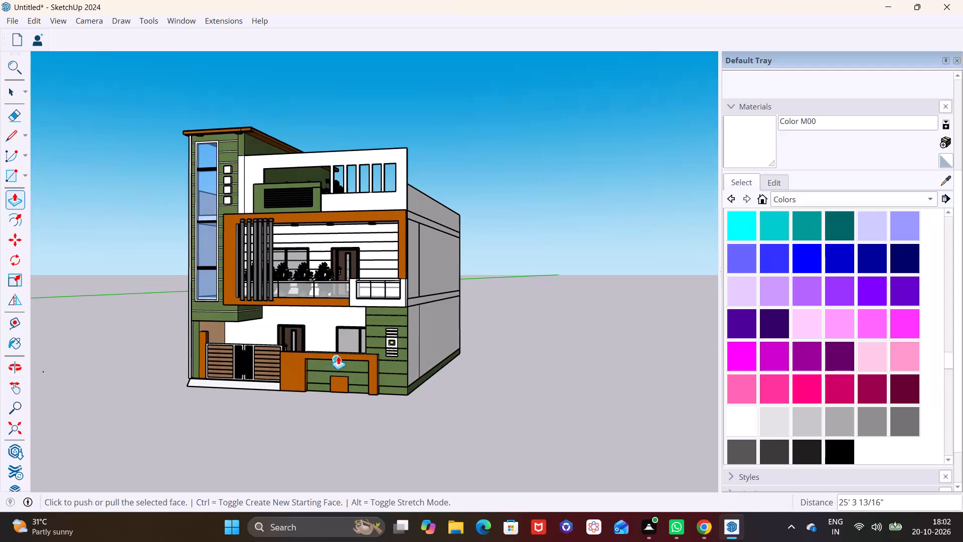
# Save the house model to the Desktop as a SketchUp model named skt ele2, with the front facade in view.
pyautogui.scroll(1, 340, 344)
pyautogui.keyDown('shift'); pyautogui.moveTo(355, 339); pyautogui.dragTo(384, 366, button='middle'); pyautogui.keyUp('shift')
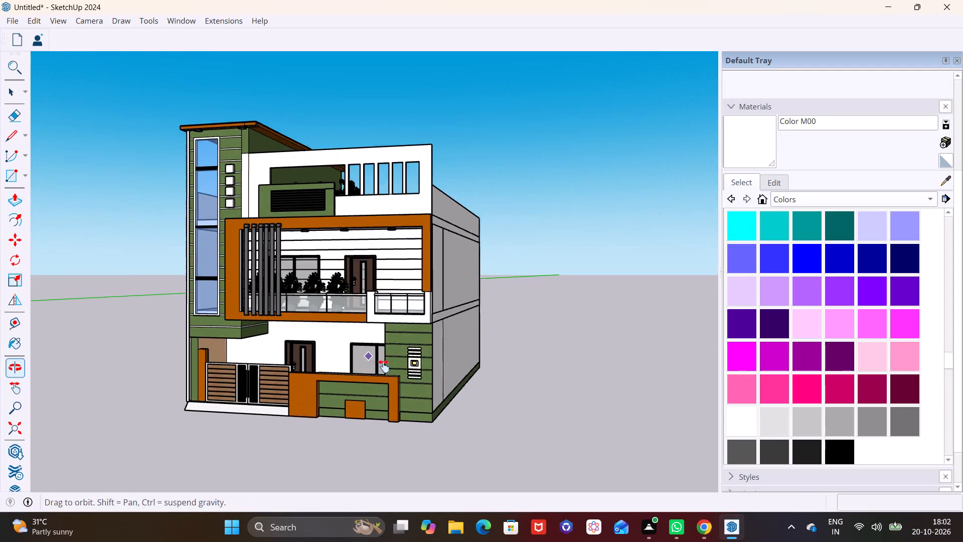
pyautogui.keyDown('shift'); pyautogui.moveTo(384, 366); pyautogui.dragTo(427, 376, button='middle'); pyautogui.keyUp('shift')
pyautogui.moveTo(442, 385); pyautogui.dragTo(459, 385, button='middle')
pyautogui.moveTo(514, 391); pyautogui.dragTo(491, 383, button='middle')
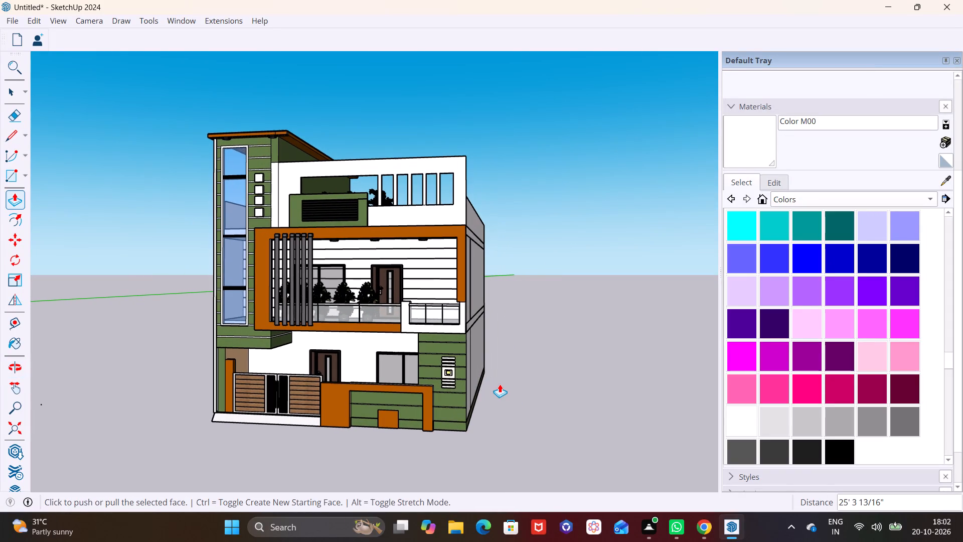
pyautogui.hotkey('ctrl', 's')
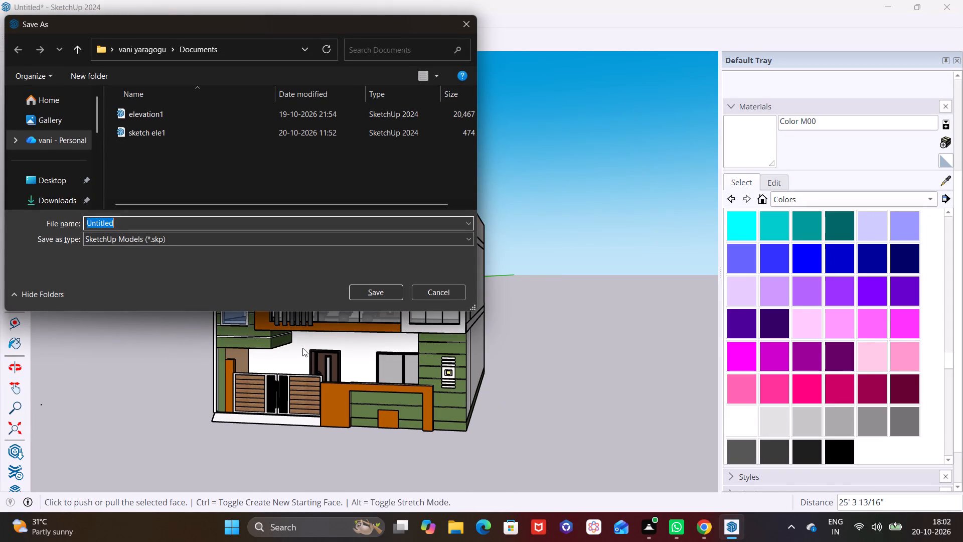
pyautogui.press('BackSpace')
pyautogui.write('skt')
pyautogui.press('space')
pyautogui.write('ele2')
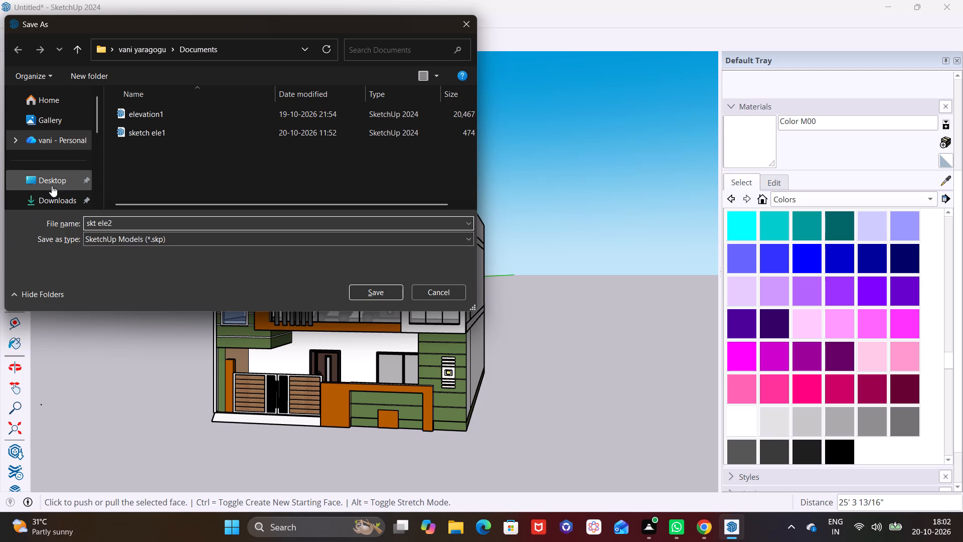
pyautogui.click(52, 186)
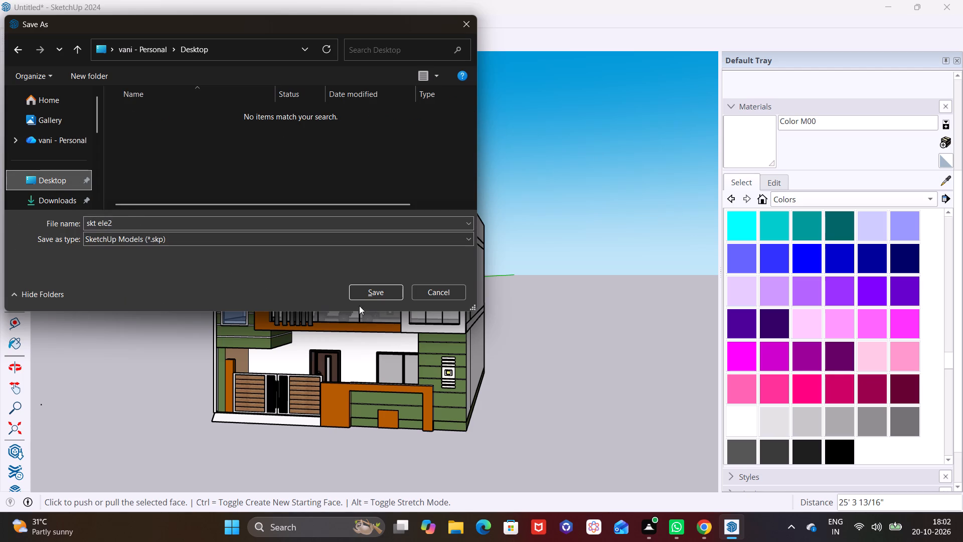
pyautogui.click(368, 295)
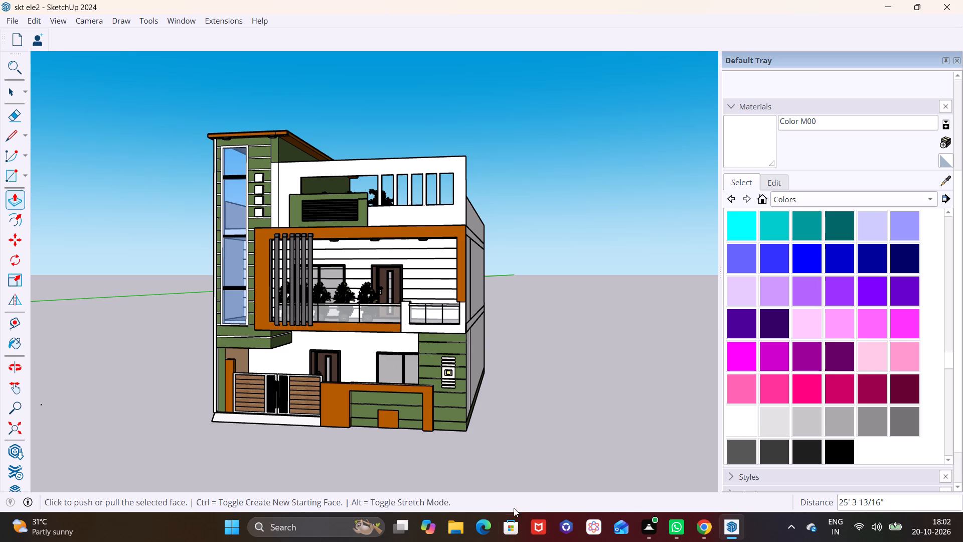